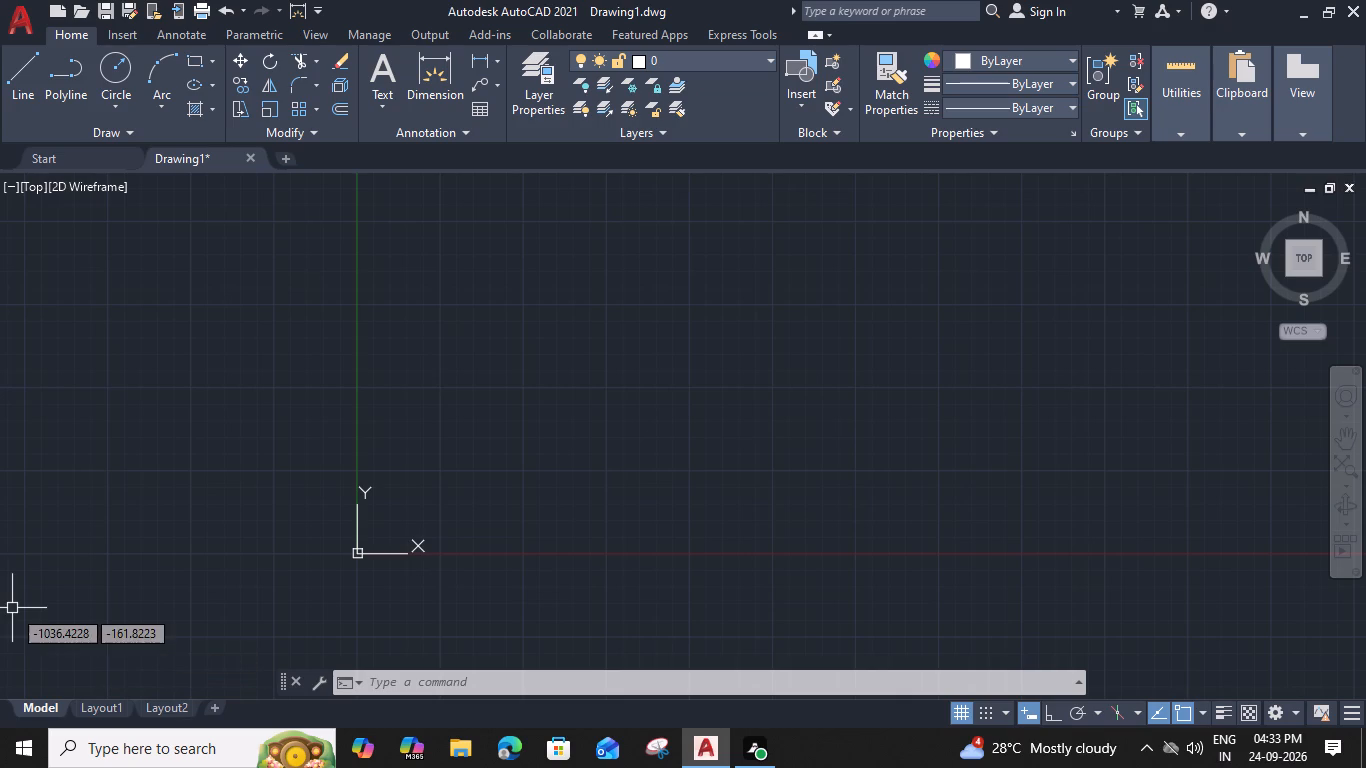
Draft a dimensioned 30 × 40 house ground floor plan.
Configure the drawing units with Engineering length type and Inches as the insertion scale.
{"action": "middle_click_drag", "start_coordinate": [423, 495], "coordinate": [404, 523]}
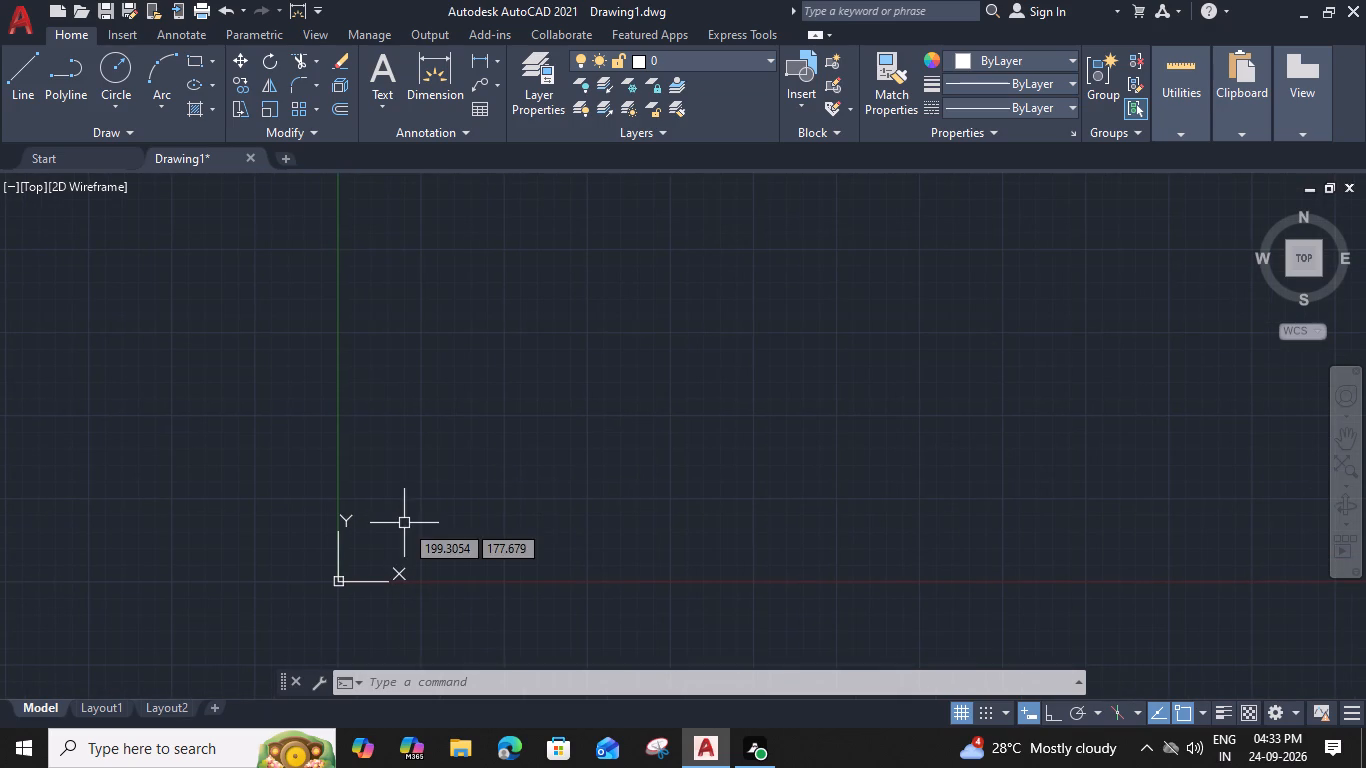
{"action": "key", "text": "u"}
{"action": "key", "text": "n"}
{"action": "key", "text": "space"}
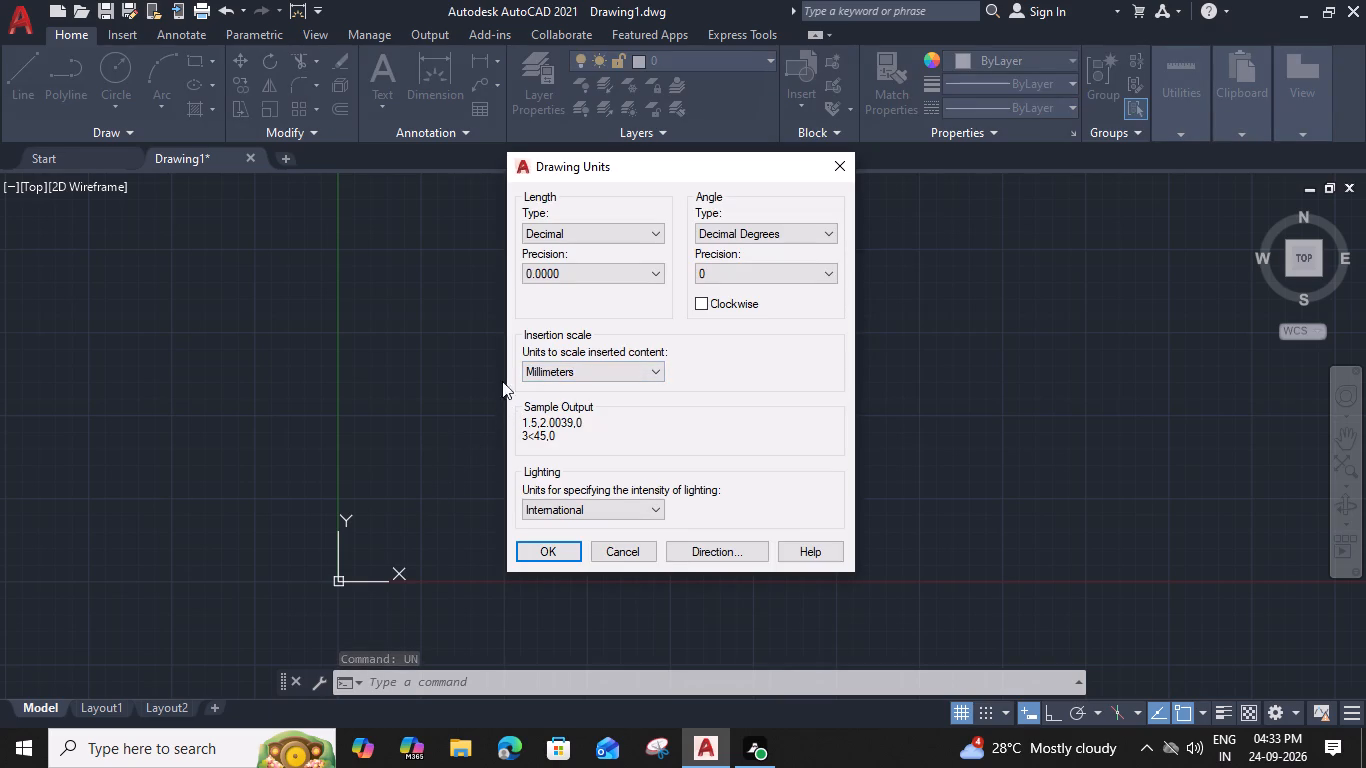
{"action": "left_click", "coordinate": [641, 234]}
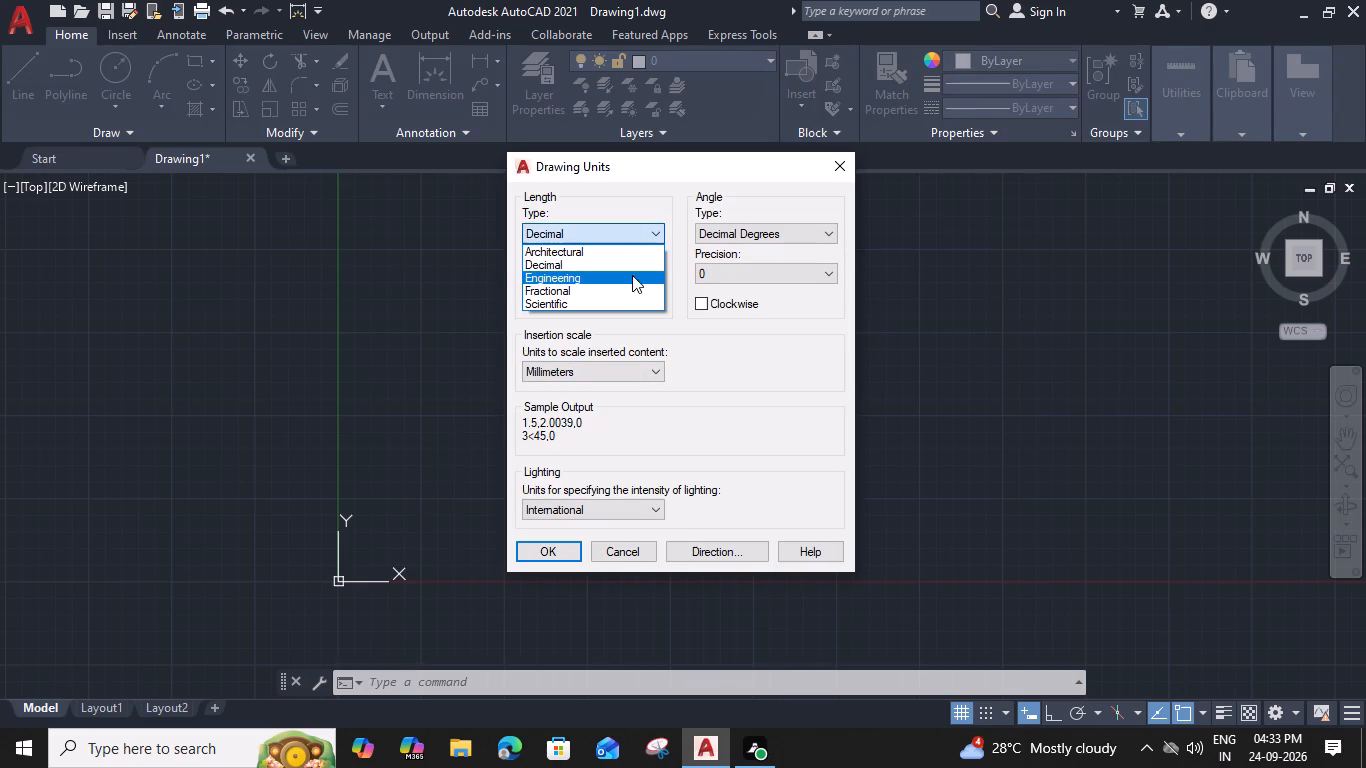
{"action": "left_click", "coordinate": [628, 278]}
{"action": "left_click", "coordinate": [613, 375]}
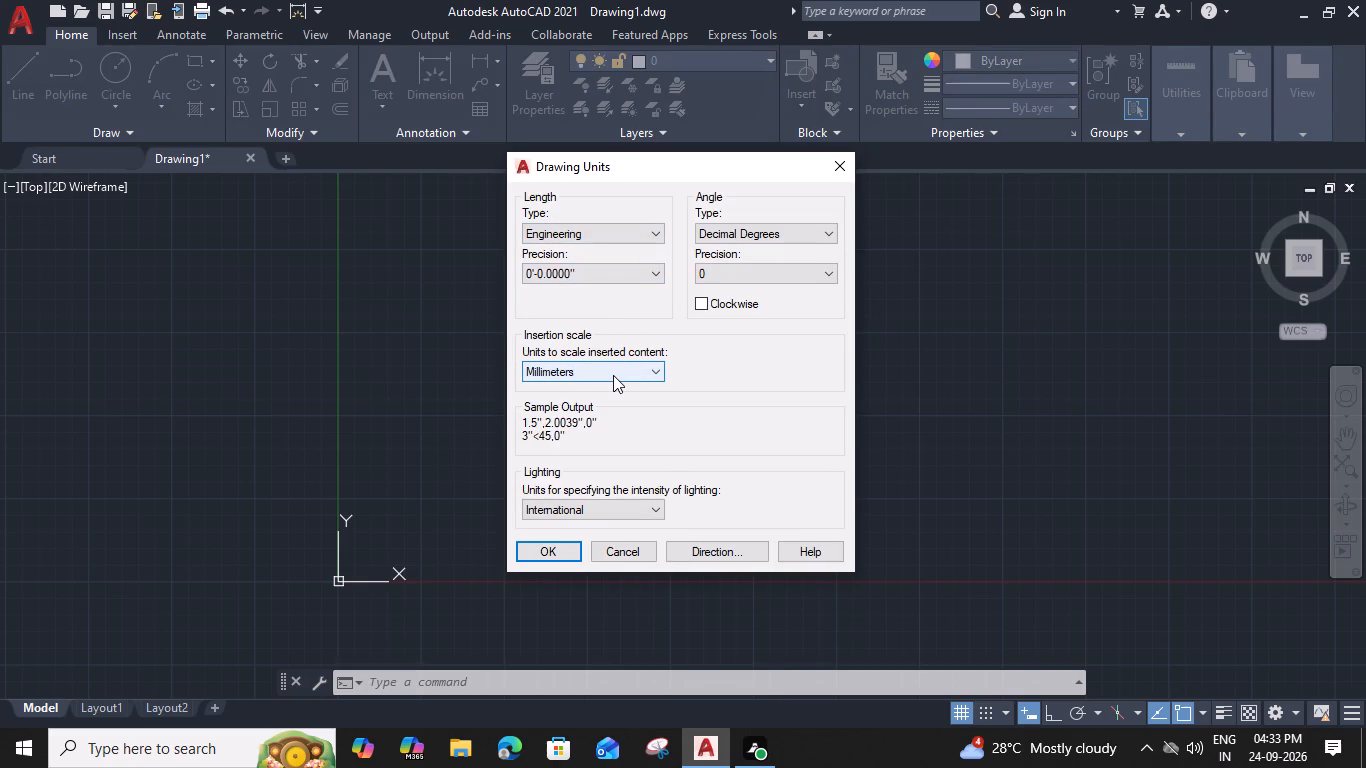
{"action": "left_click", "coordinate": [601, 402]}
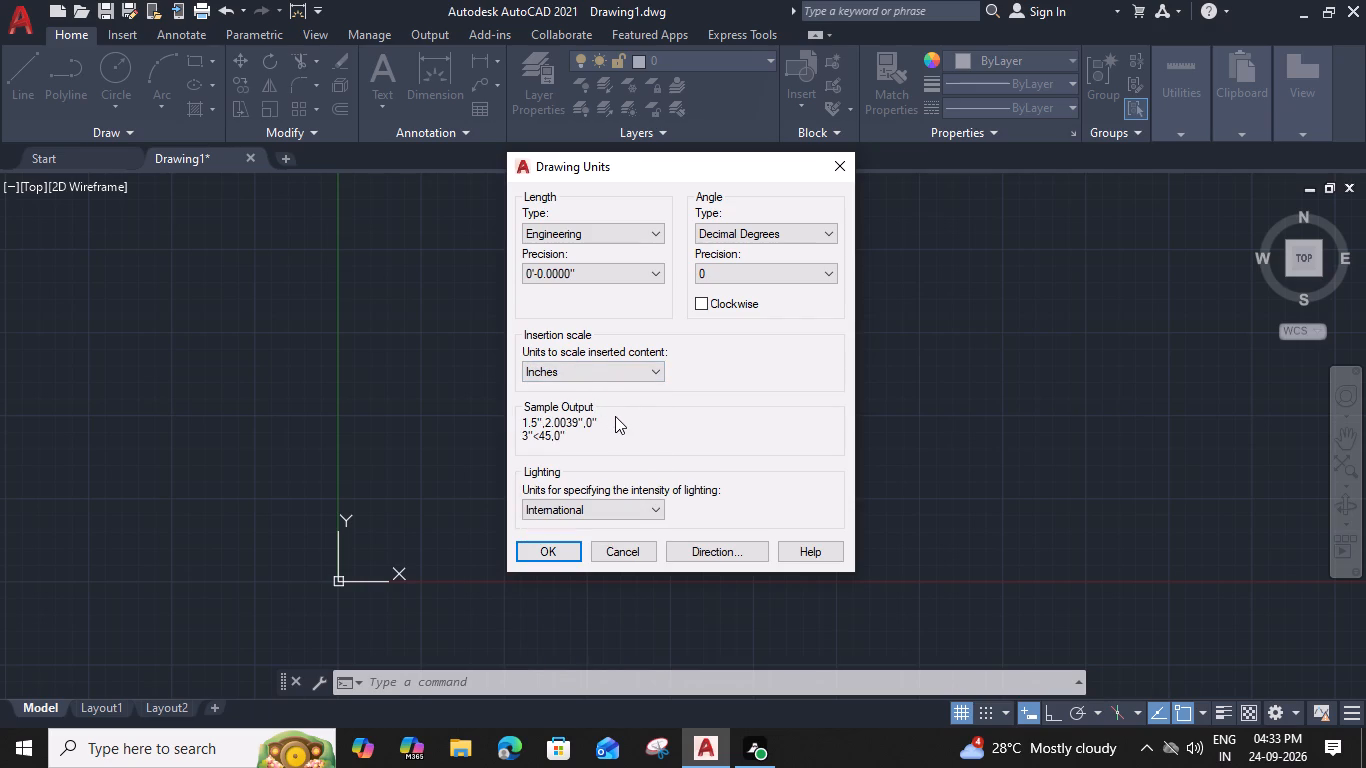
{"action": "left_click", "coordinate": [549, 552]}
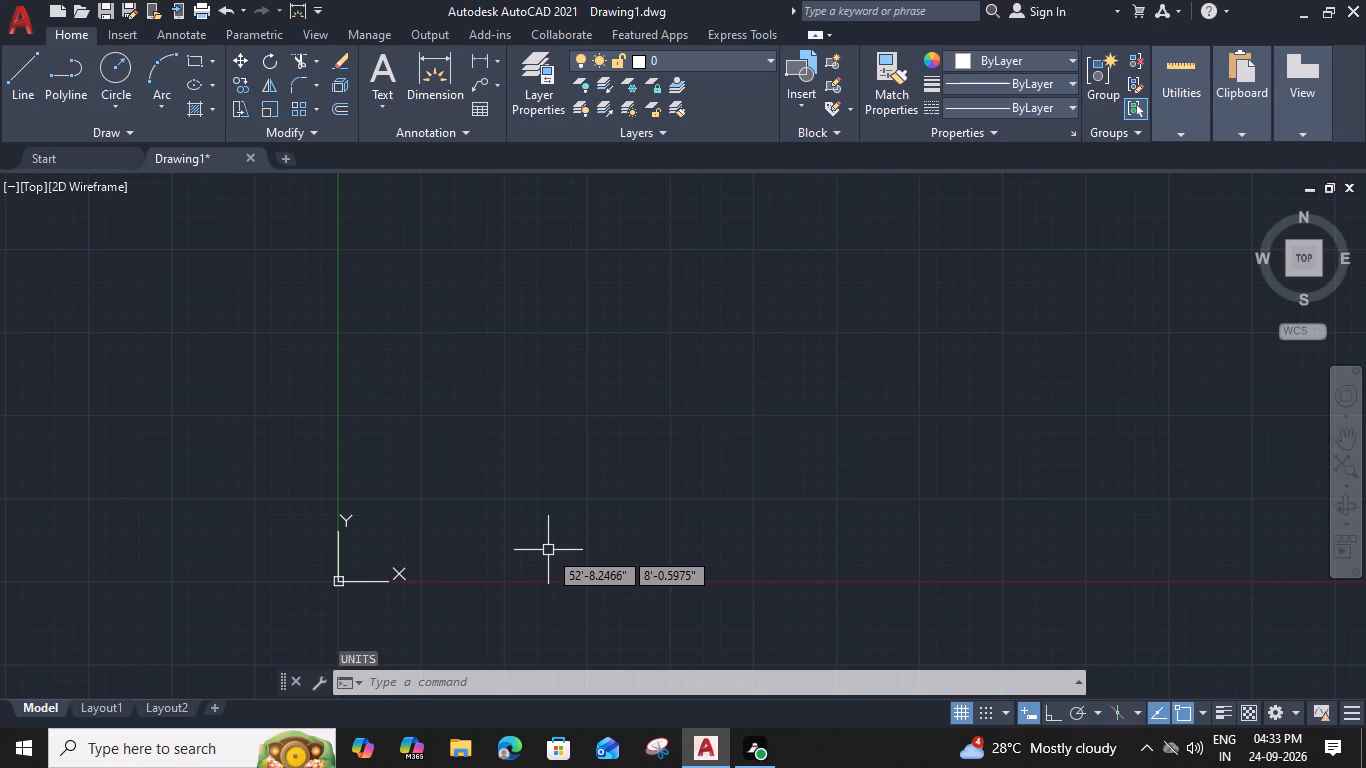
Modify the ISO-25 dimension style to use the Engineering unit format for linear dimensions, and set it as the current style.
{"action": "key", "text": "d"}
{"action": "key", "text": "space"}
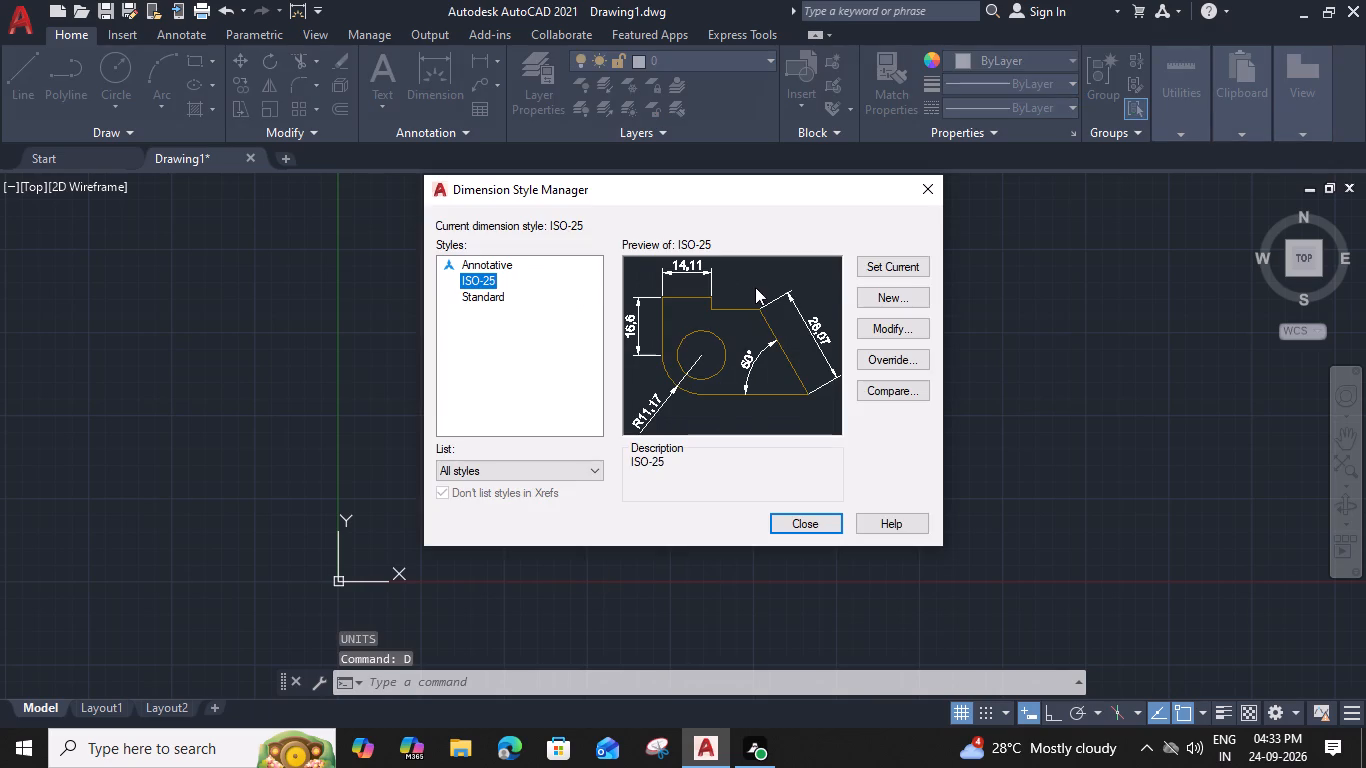
{"action": "left_click", "coordinate": [867, 324]}
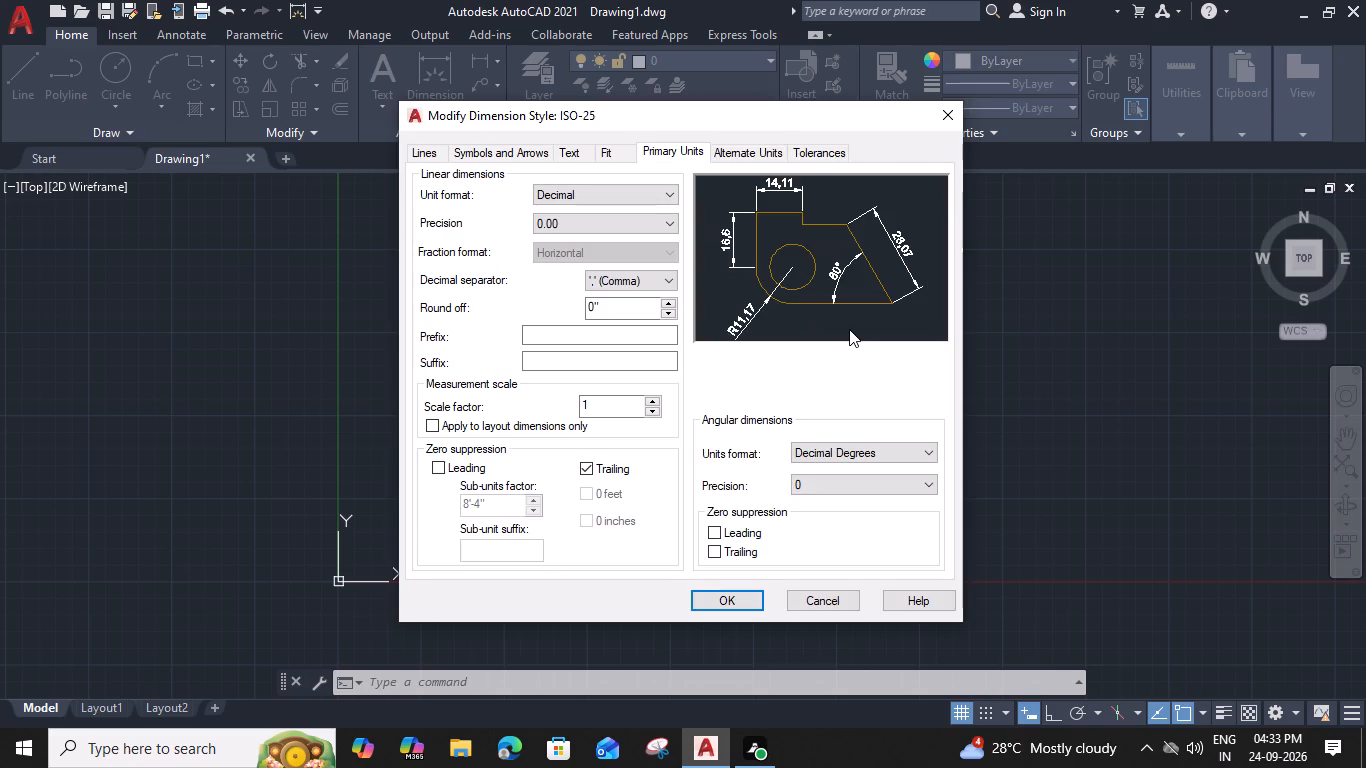
{"action": "left_click", "coordinate": [663, 197]}
{"action": "left_click", "coordinate": [642, 232]}
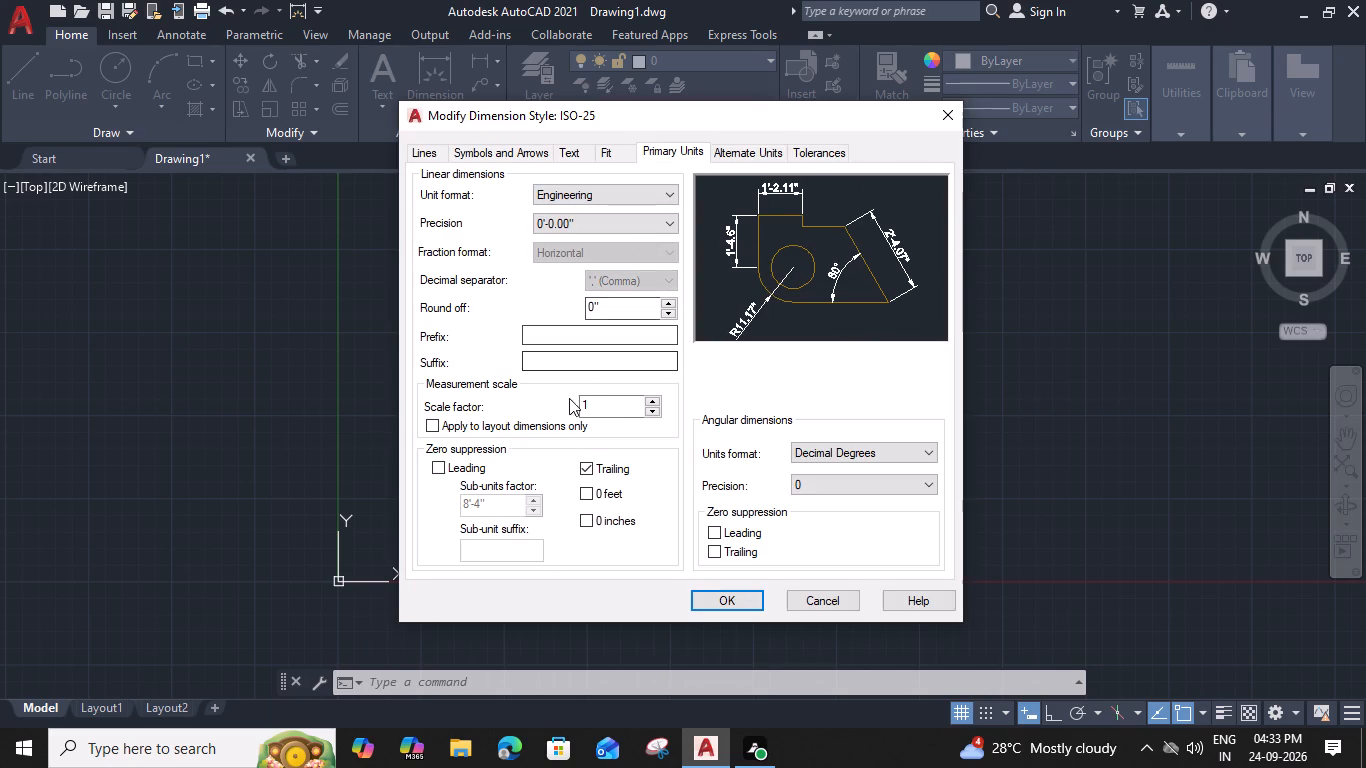
{"action": "left_click", "coordinate": [707, 606]}
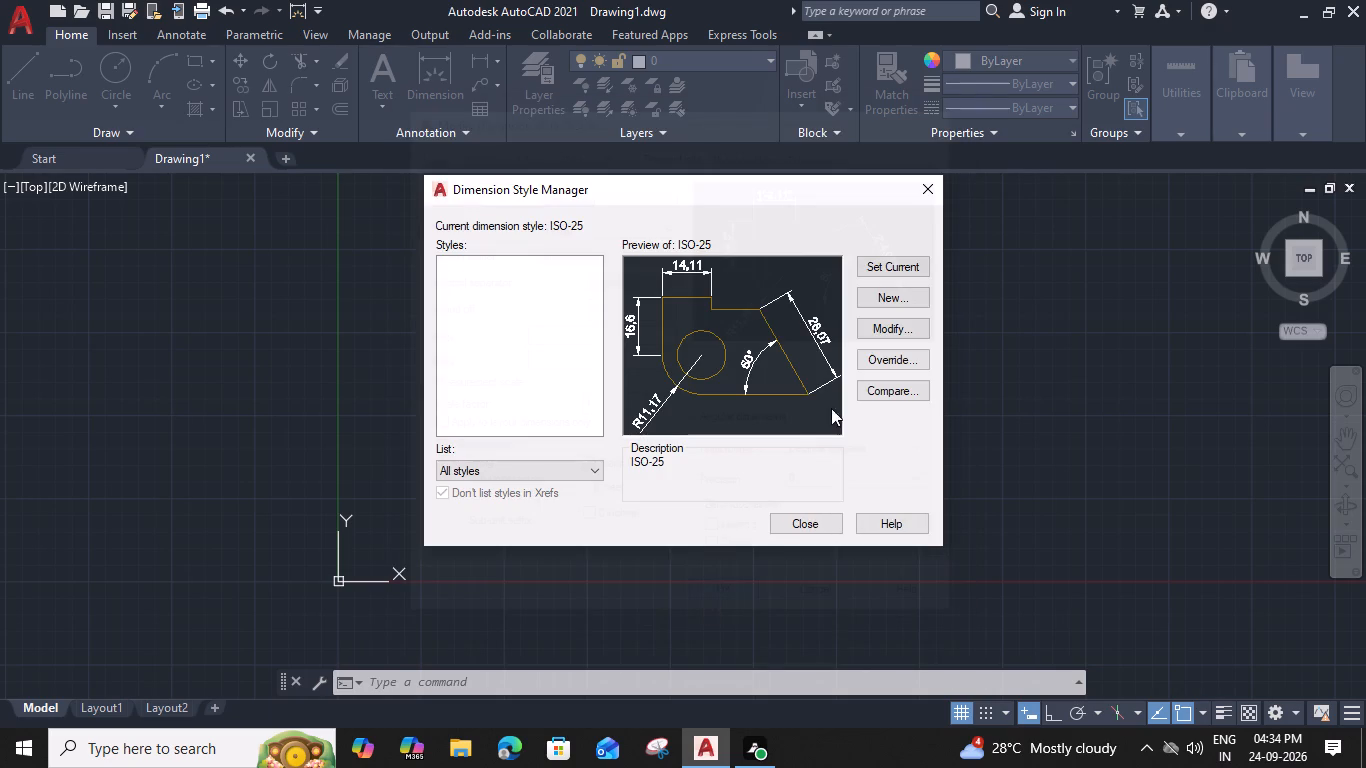
{"action": "left_click", "coordinate": [897, 262]}
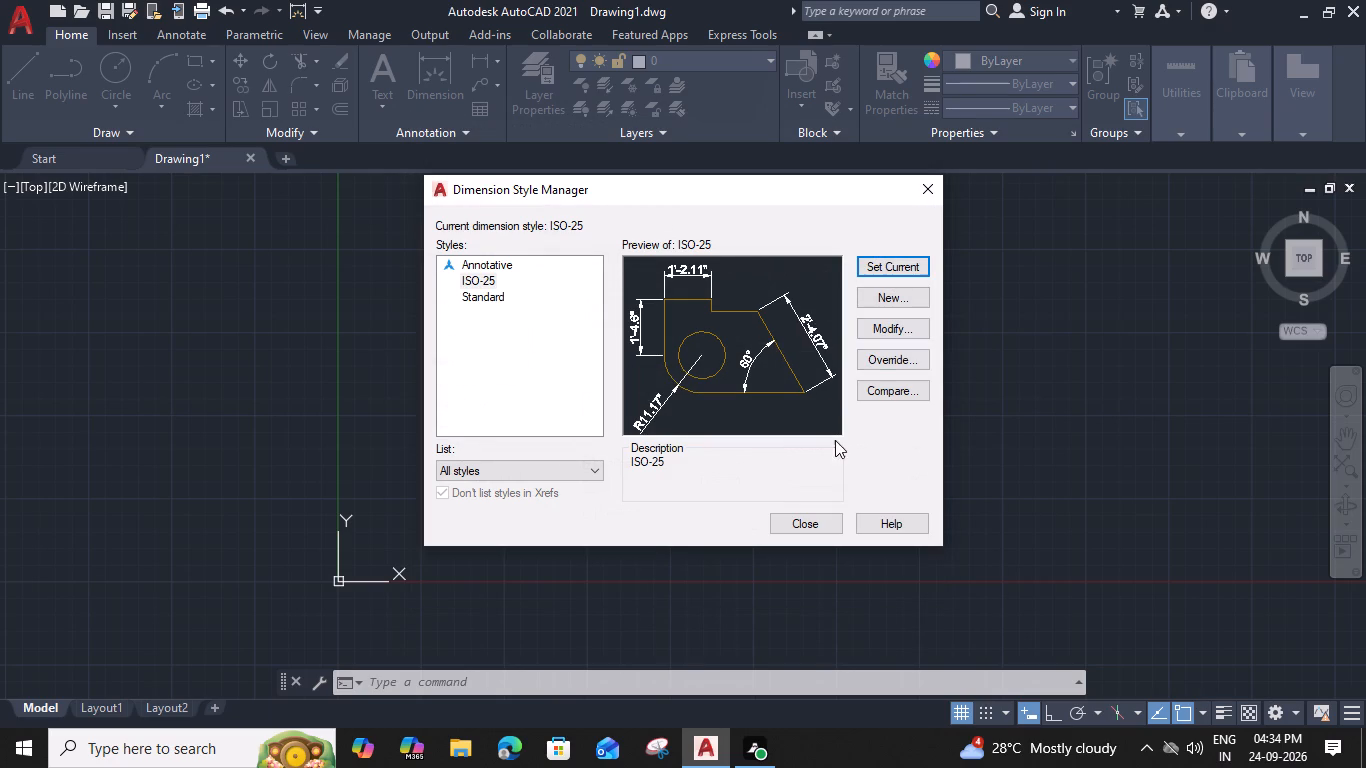
{"action": "left_click", "coordinate": [807, 523]}
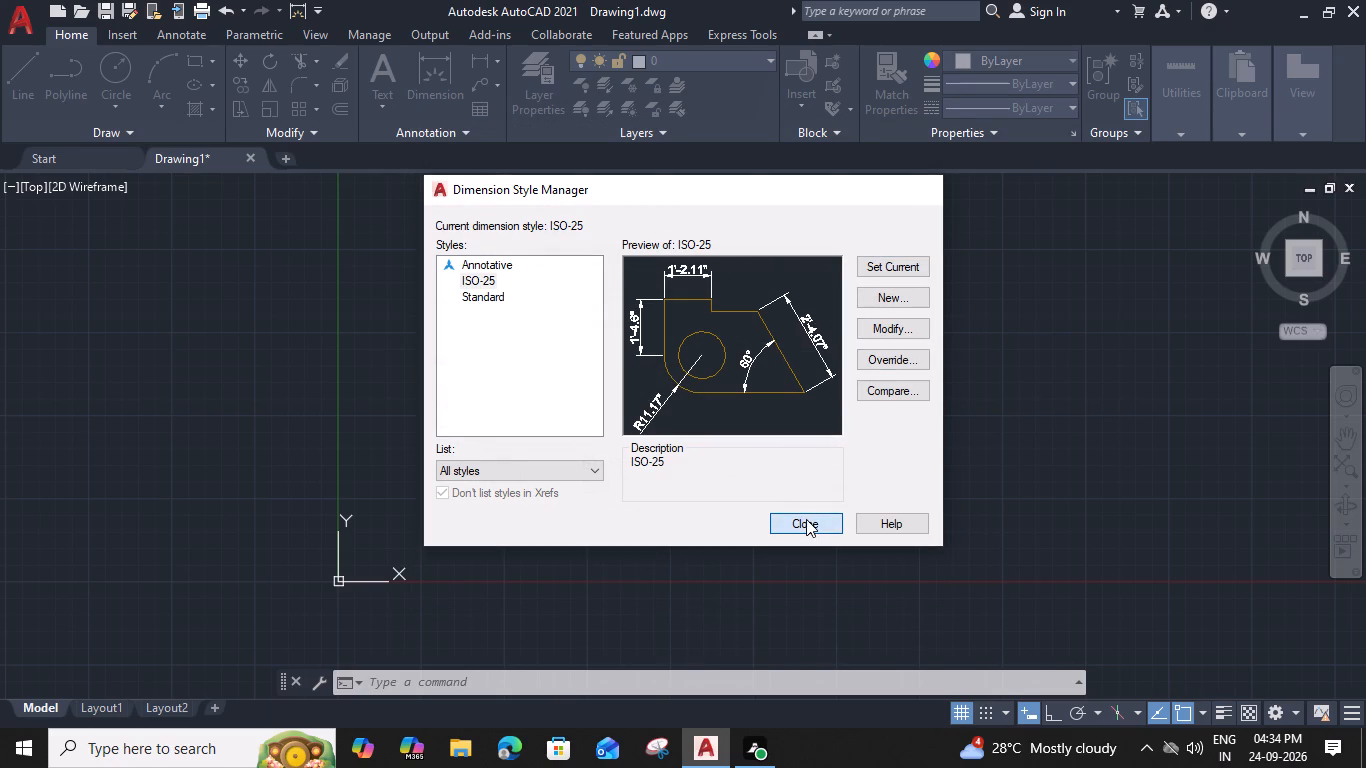
Turn on Ortho mode to constrain drawing to horizontal and vertical directions.
{"action": "middle_click_drag", "start_coordinate": [604, 397], "coordinate": [615, 397]}
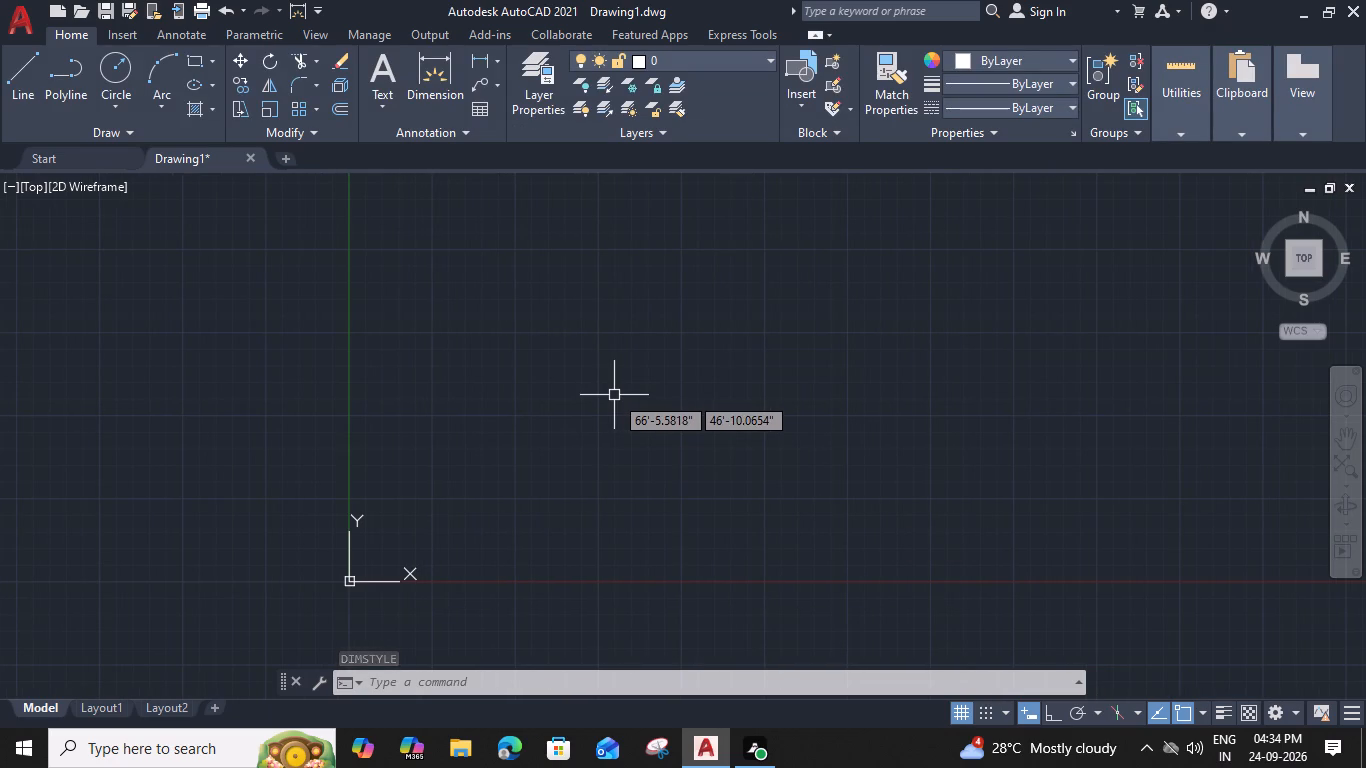
{"action": "middle_click_drag", "start_coordinate": [585, 405], "coordinate": [604, 402]}
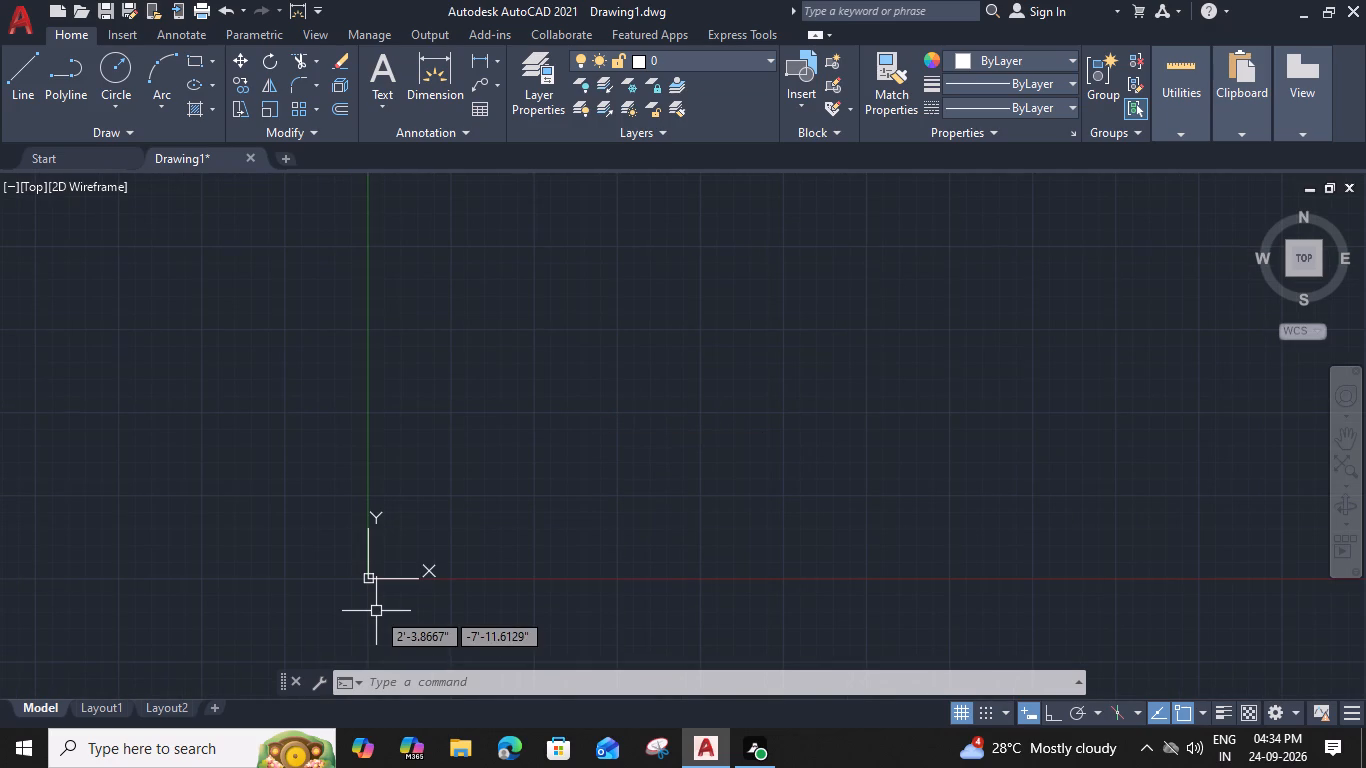
{"action": "key", "text": "ctrl+F8"}
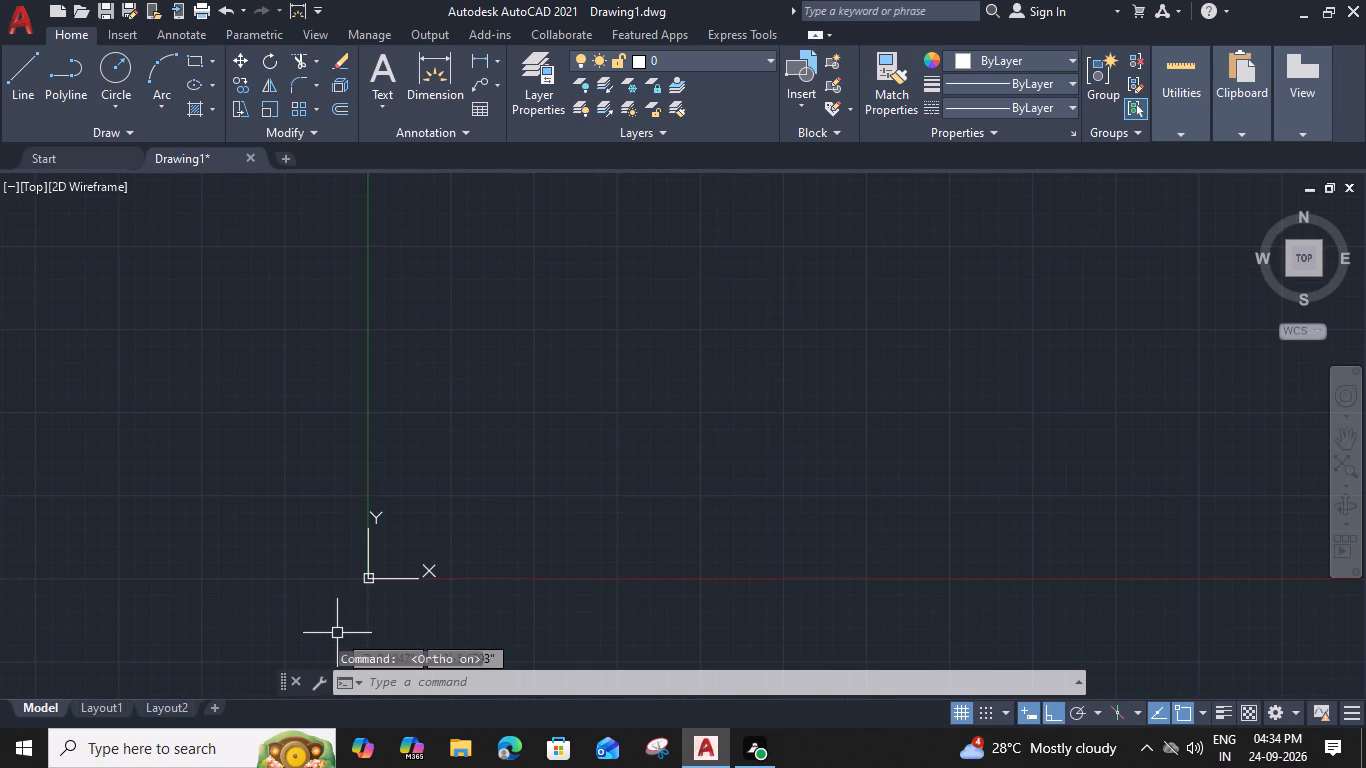
{"action": "middle_click_drag", "start_coordinate": [586, 361], "coordinate": [578, 361]}
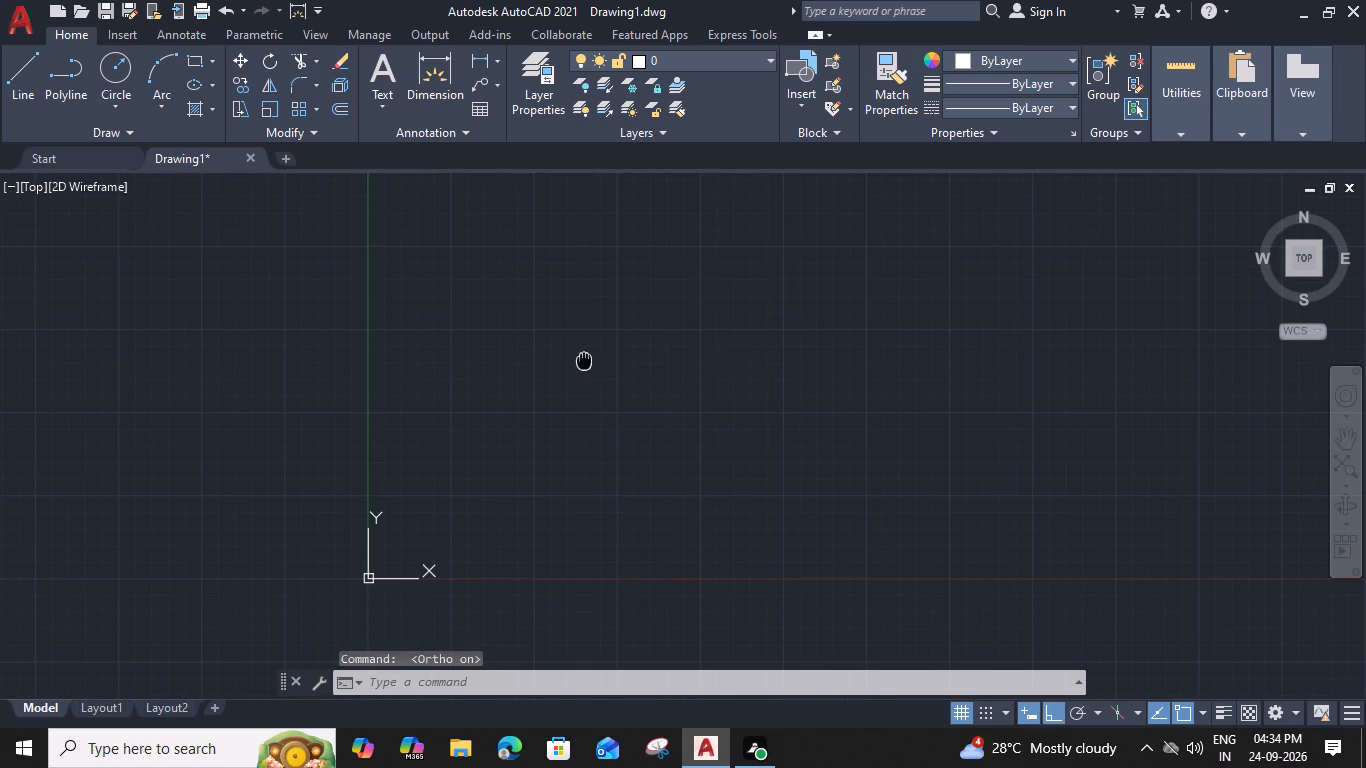
{"action": "middle_click_drag", "start_coordinate": [578, 361], "coordinate": [575, 365]}
{"action": "middle_click_drag", "start_coordinate": [538, 353], "coordinate": [526, 360]}
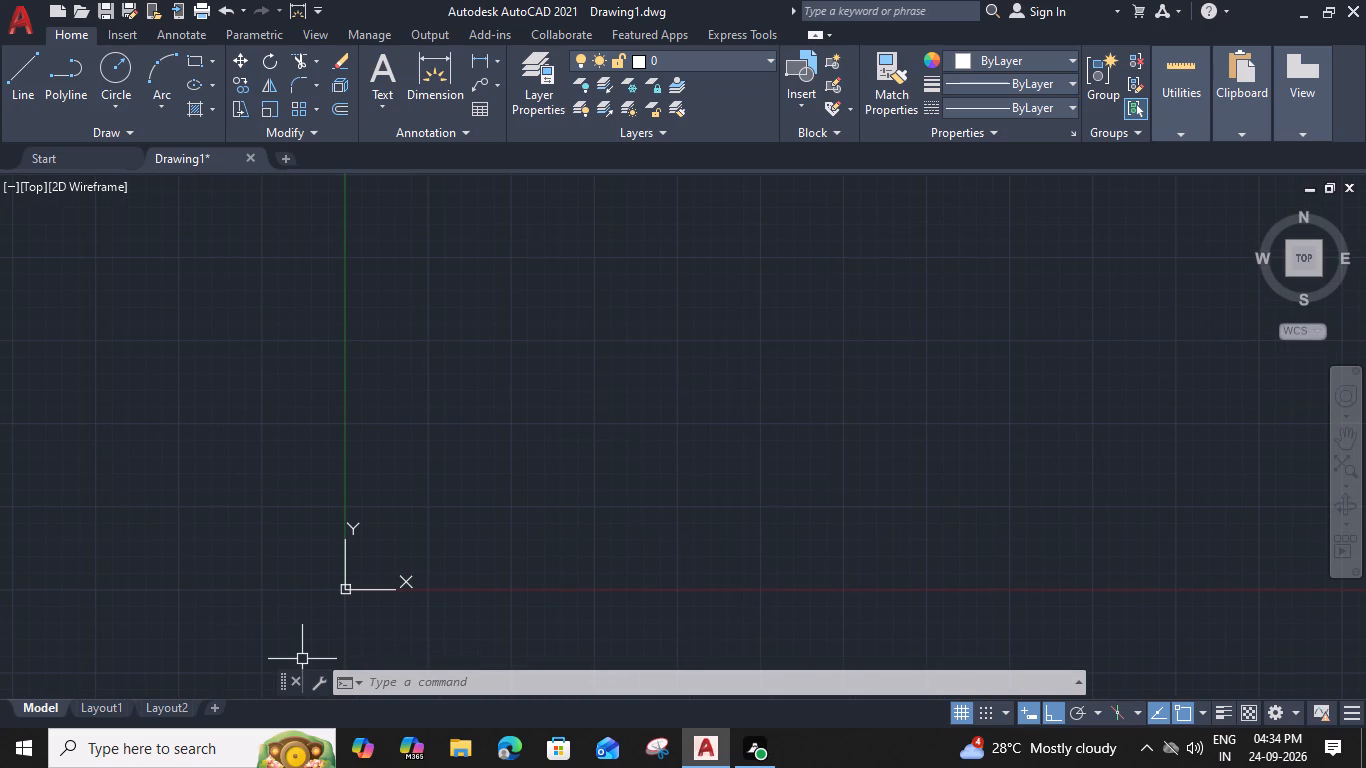
Draw a closed rectangle of lines, 30' wide and 40' high, above and to the positive-X side of the origin.
{"action": "key", "text": "l"}
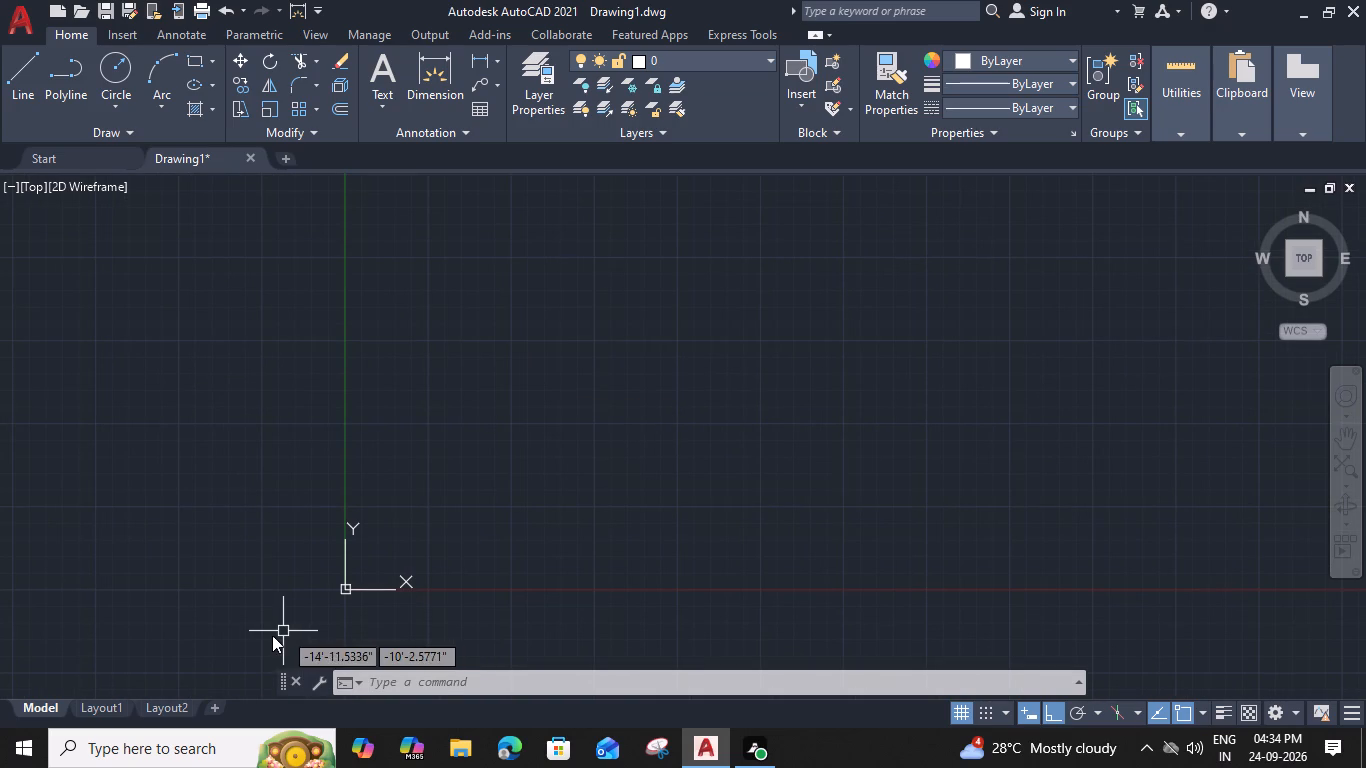
{"action": "key", "text": "space"}
{"action": "left_click", "coordinate": [422, 391]}
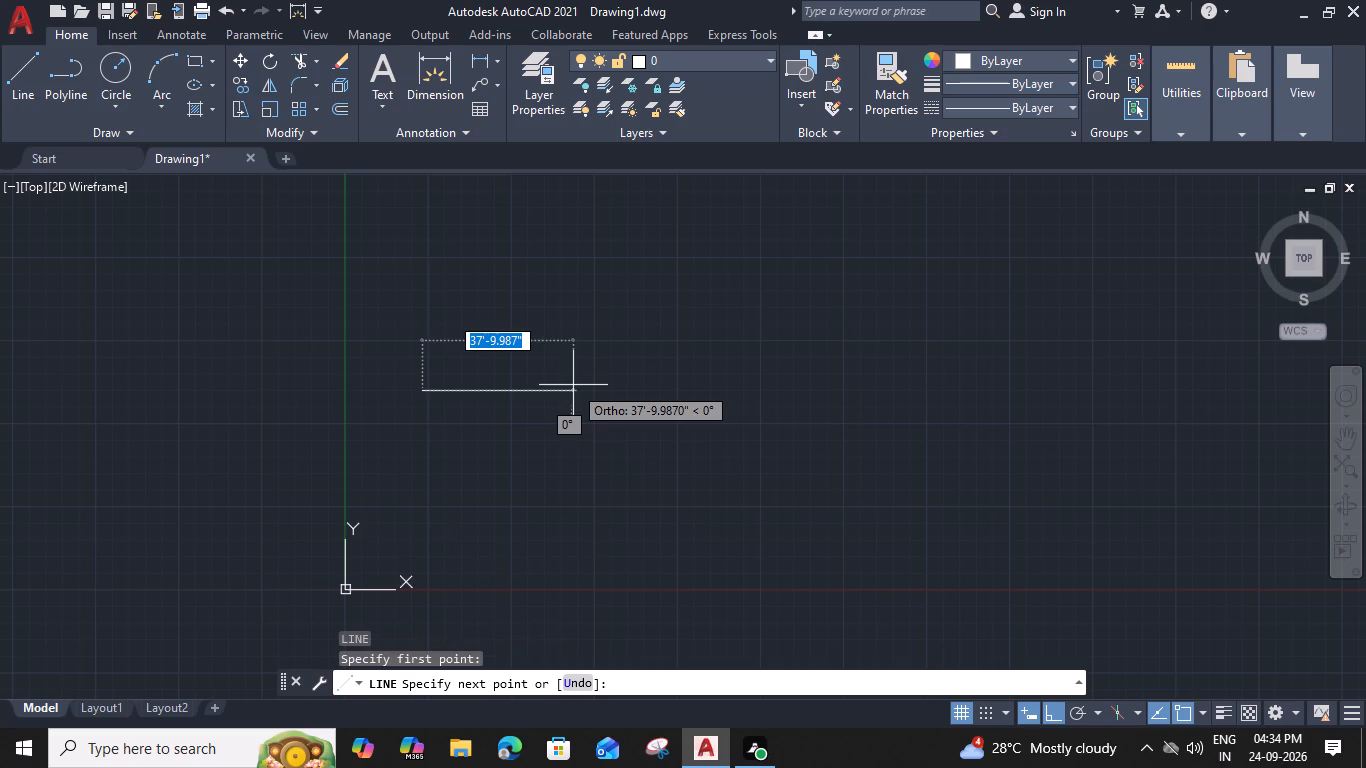
{"action": "key", "text": "3"}
{"action": "key", "text": "0"}
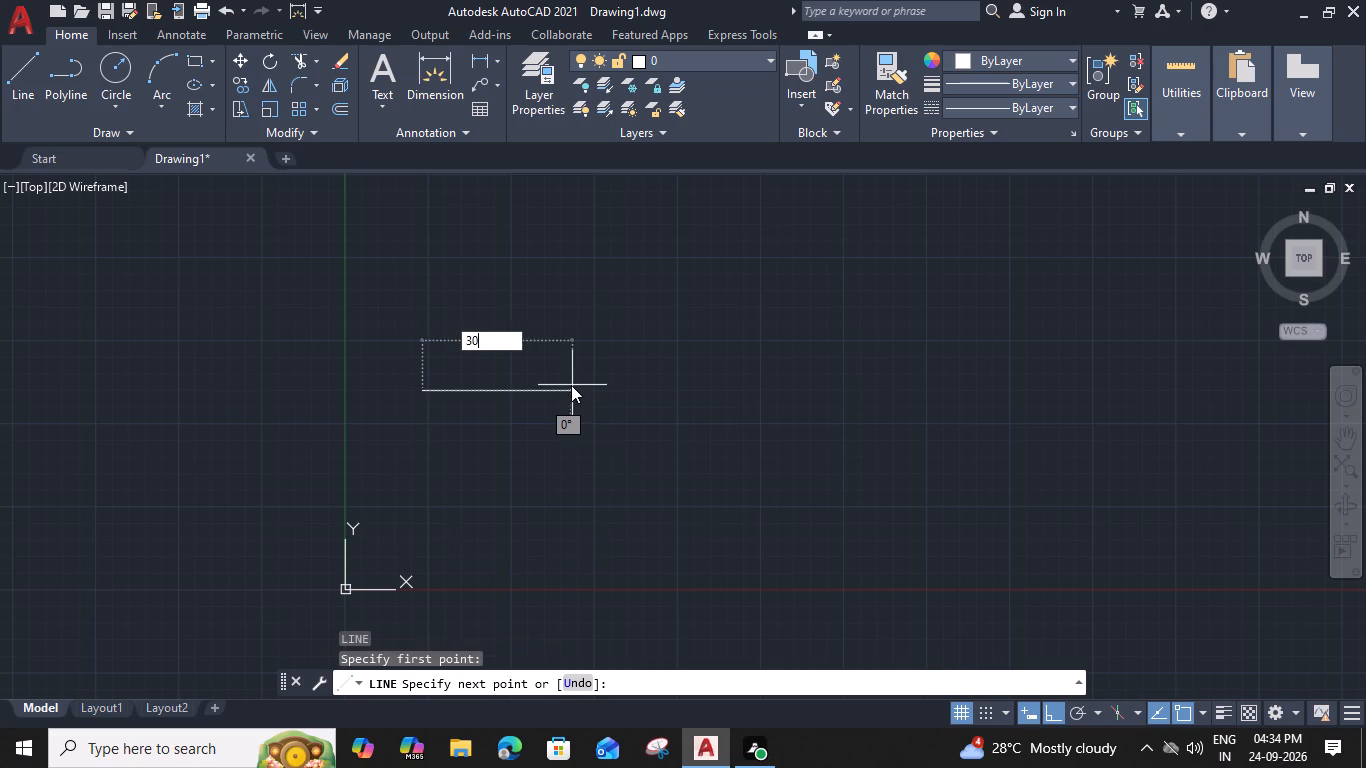
{"action": "key", "text": "apostrophe"}
{"action": "key", "text": "Return"}
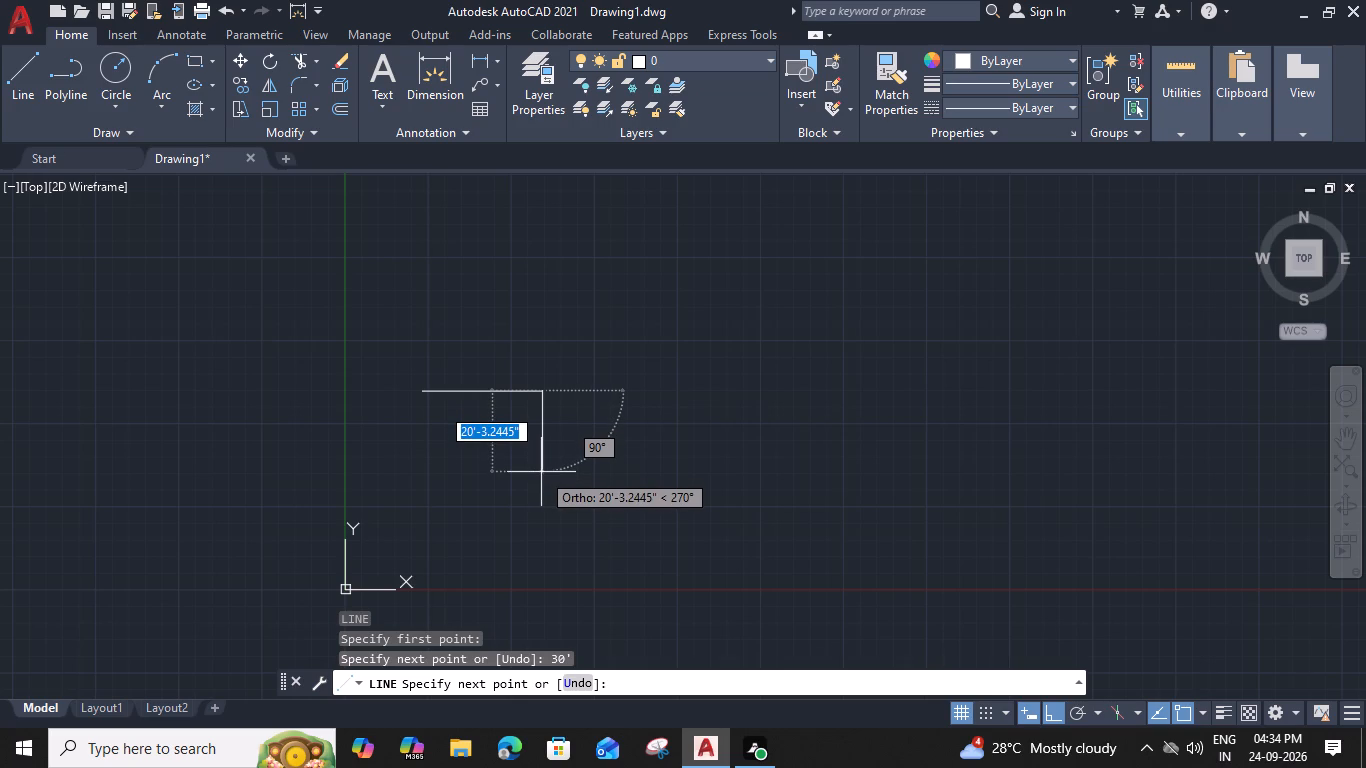
{"action": "key", "text": "4"}
{"action": "key", "text": "0"}
{"action": "key", "text": "apostrophe"}
{"action": "key", "text": "Return"}
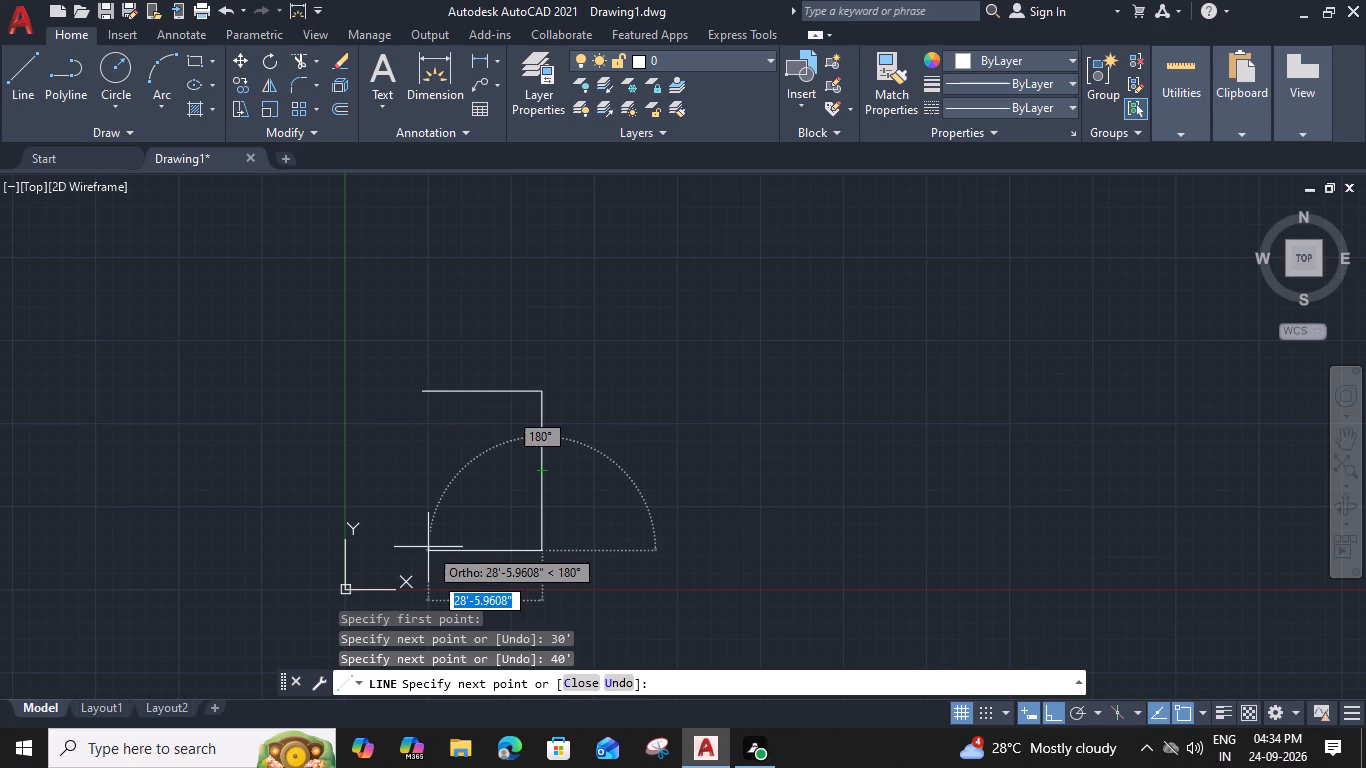
{"action": "type", "text": "30'"}
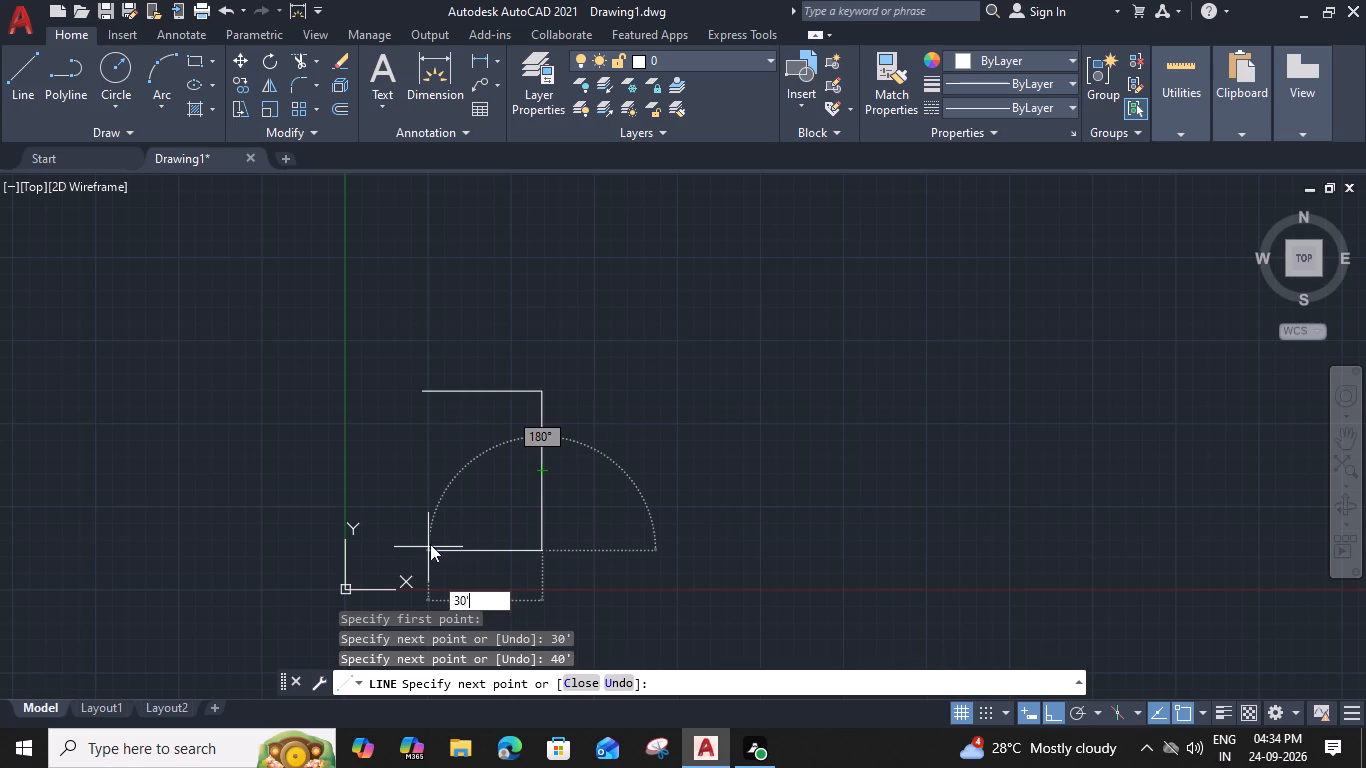
{"action": "key", "text": "Return"}
{"action": "type", "text": "40'"}
{"action": "key", "text": "Return"}
{"action": "key", "text": "Escape"}
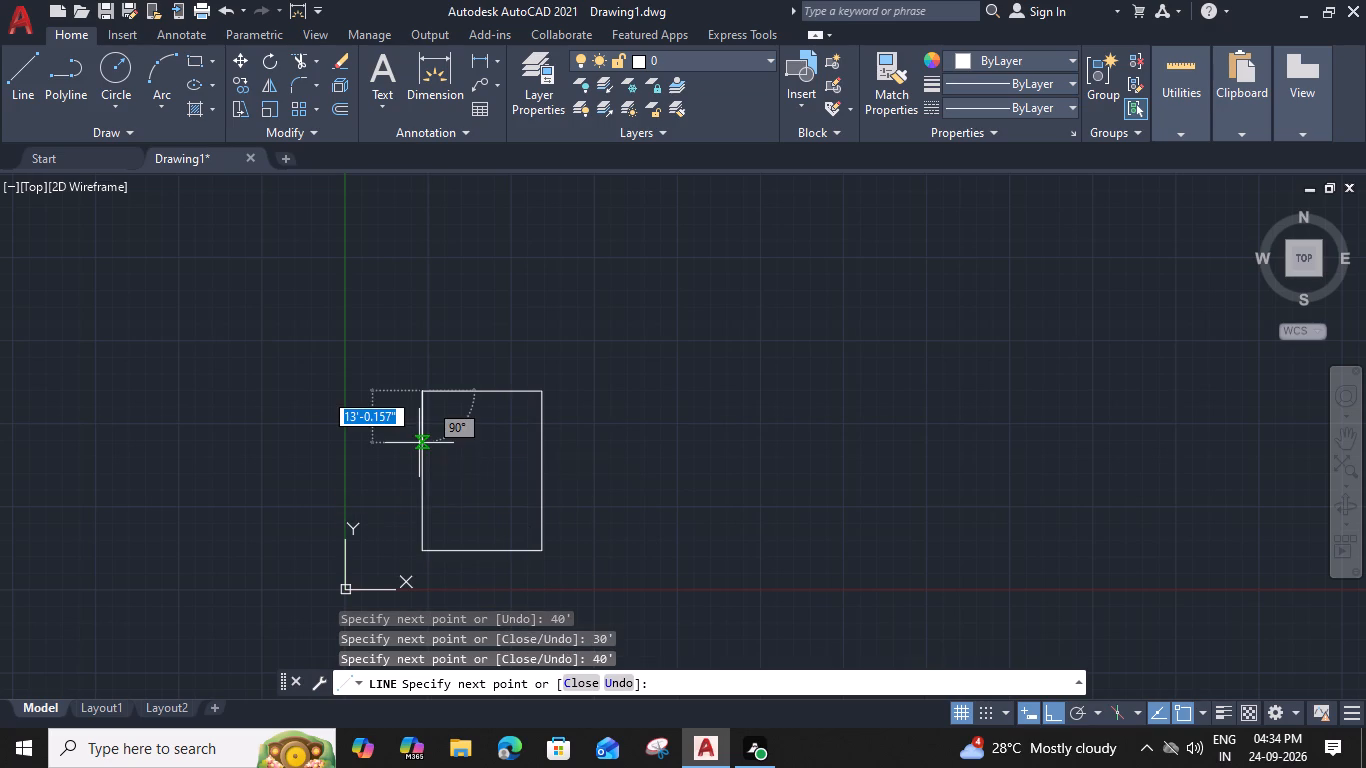
Offset all four sides of the 30' by 40' rectangle inward by 9" to form the wall thickness.
{"action": "left_click", "coordinate": [423, 444]}
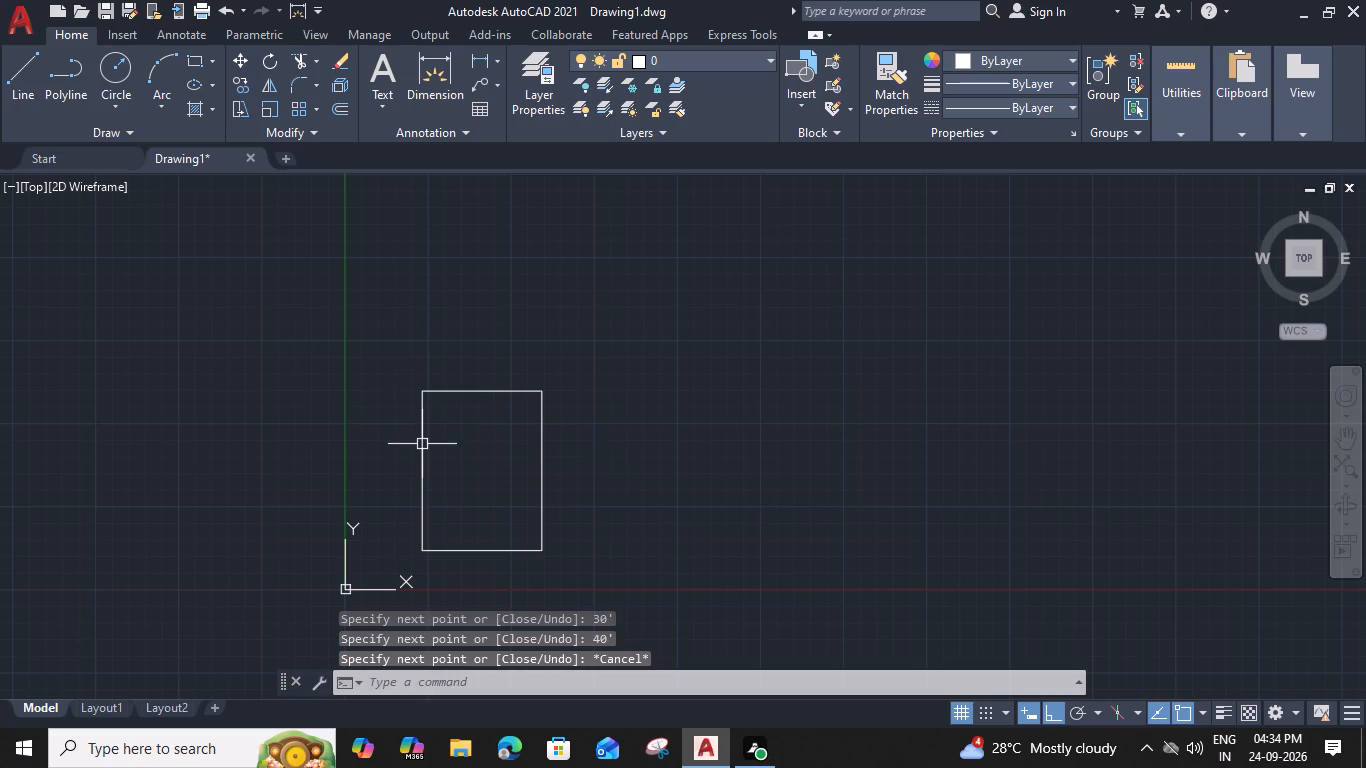
{"action": "key", "text": "o"}
{"action": "key", "text": "Return"}
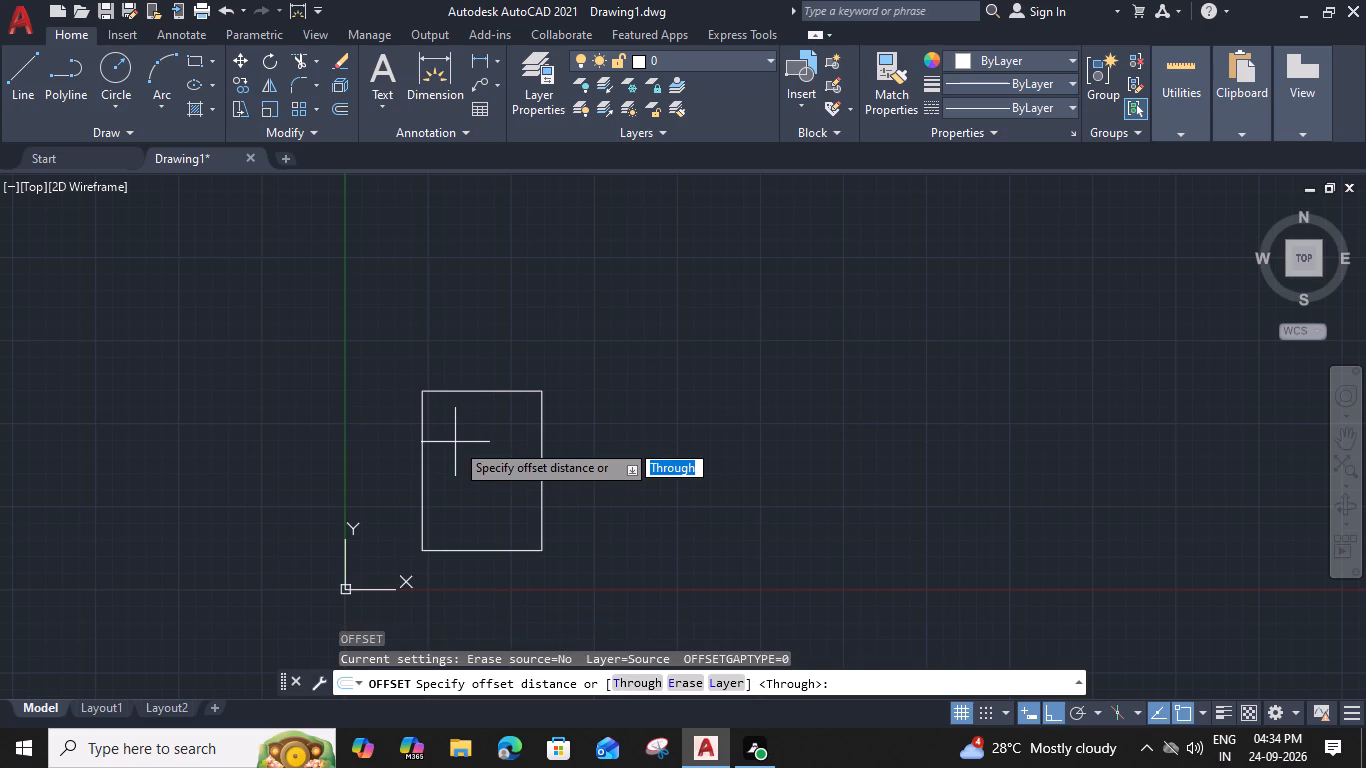
{"action": "scroll", "coordinate": [455, 442], "scroll_direction": "down", "scroll_amount": 1}
{"action": "type", "text": "9\""}
{"action": "key", "text": "Return"}
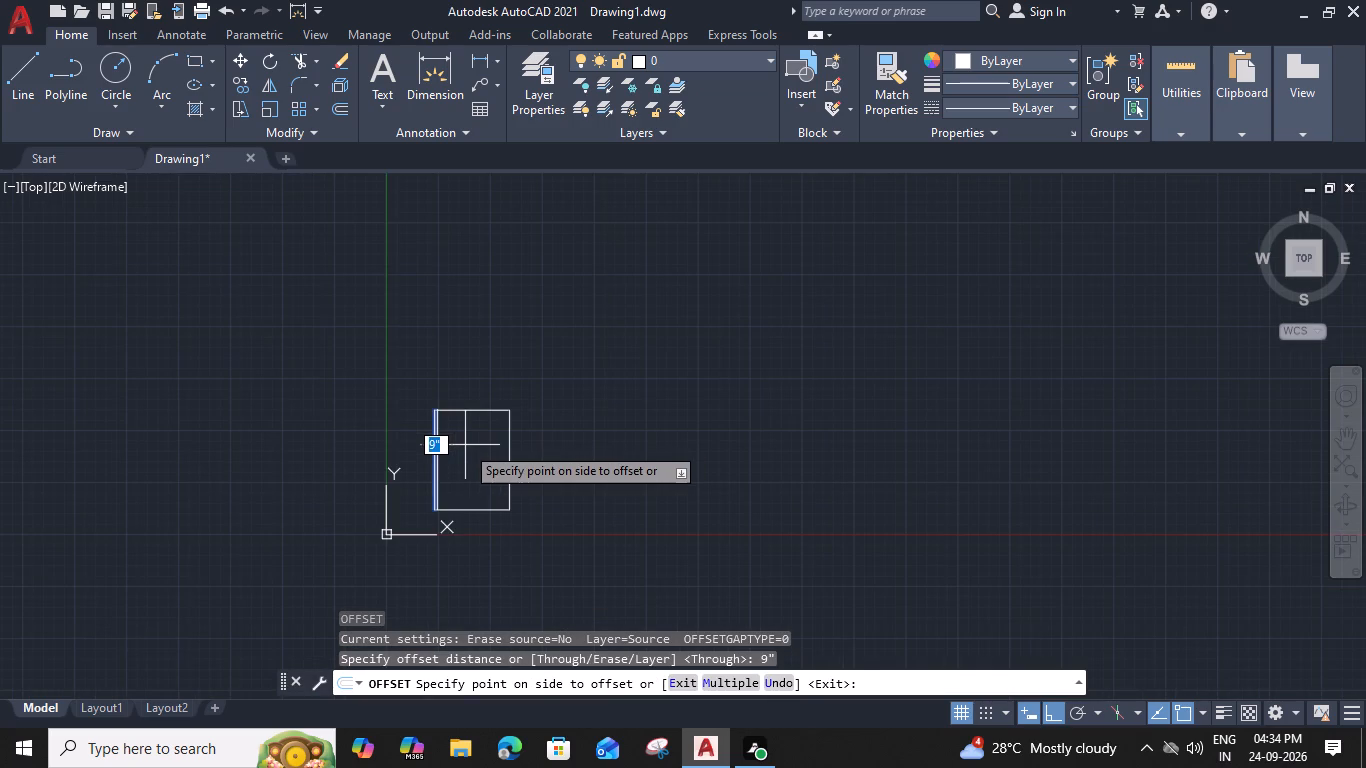
{"action": "left_click", "coordinate": [472, 445]}
{"action": "scroll", "coordinate": [472, 445], "scroll_direction": "down", "scroll_amount": 1}
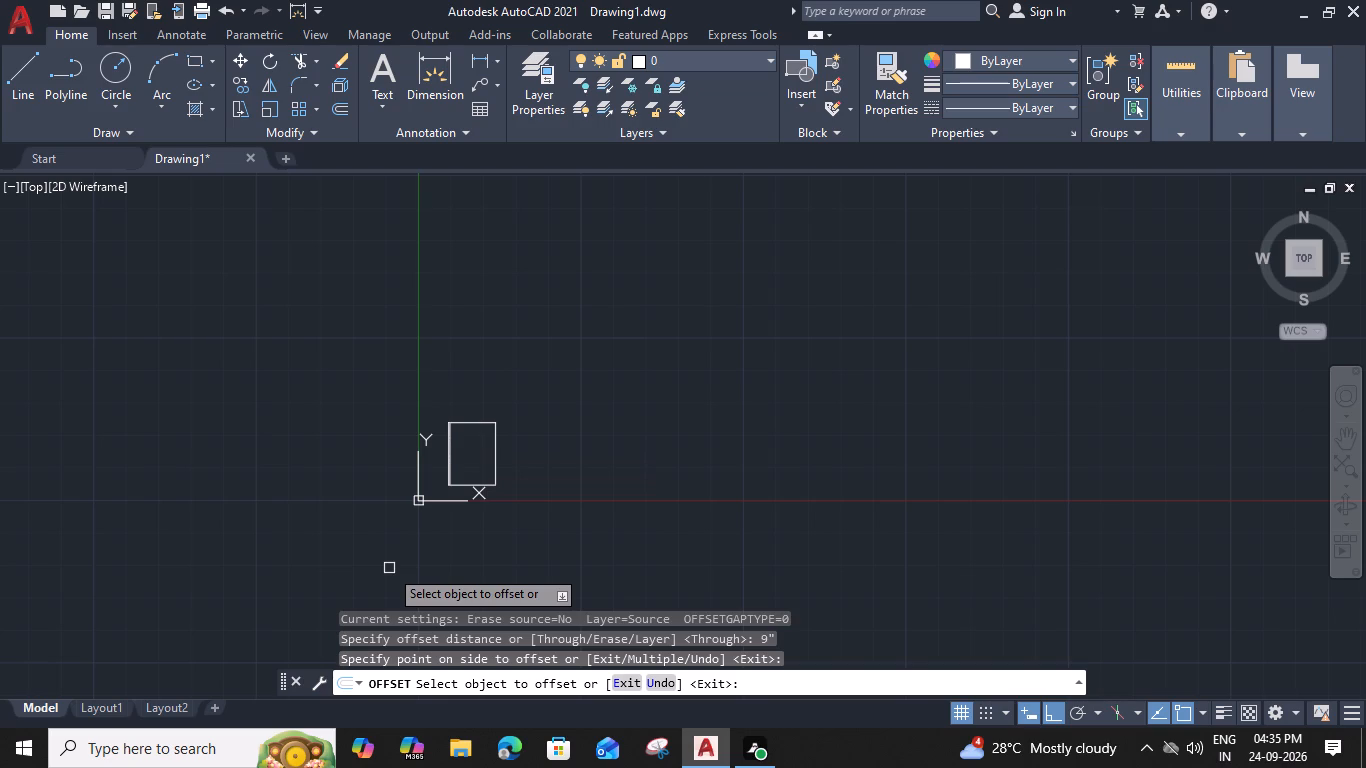
{"action": "left_click", "coordinate": [483, 425]}
{"action": "left_click", "coordinate": [475, 456]}
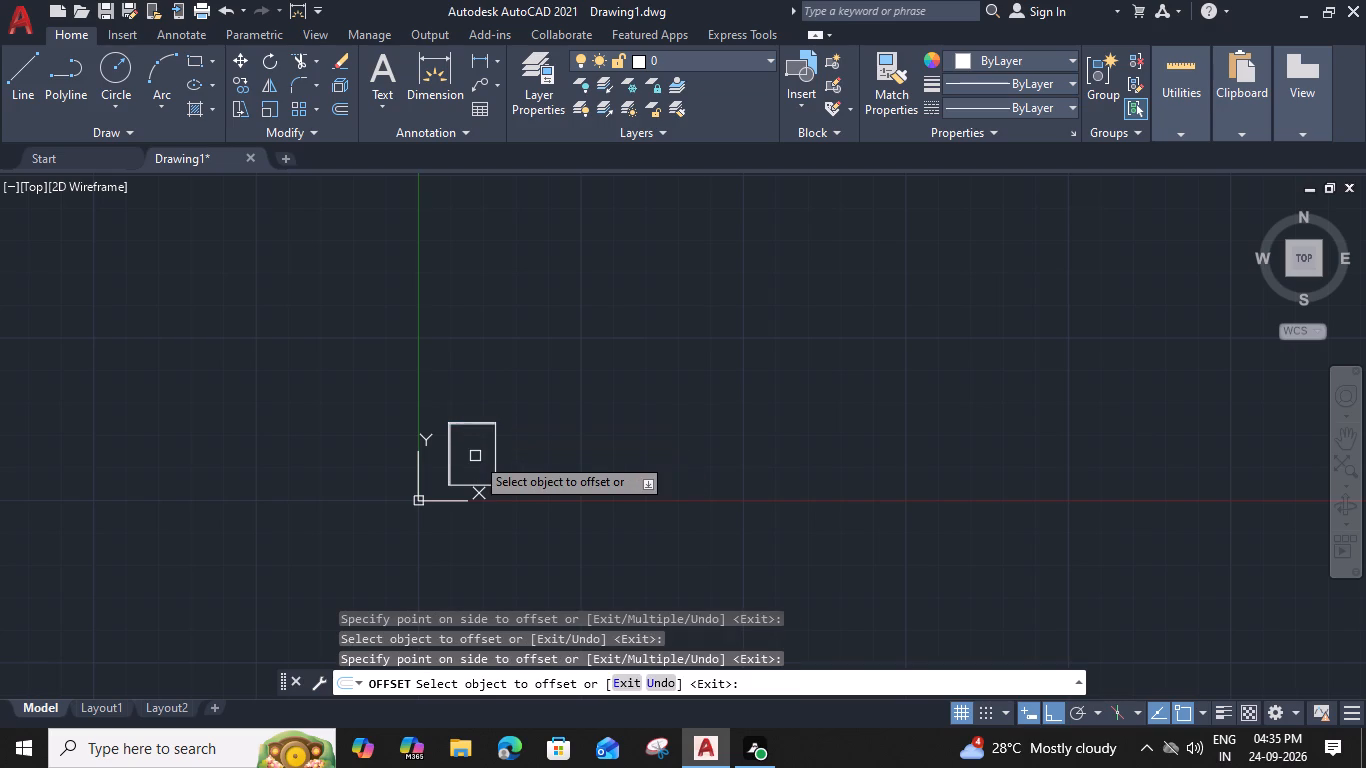
{"action": "left_click", "coordinate": [496, 453]}
{"action": "left_click", "coordinate": [466, 452]}
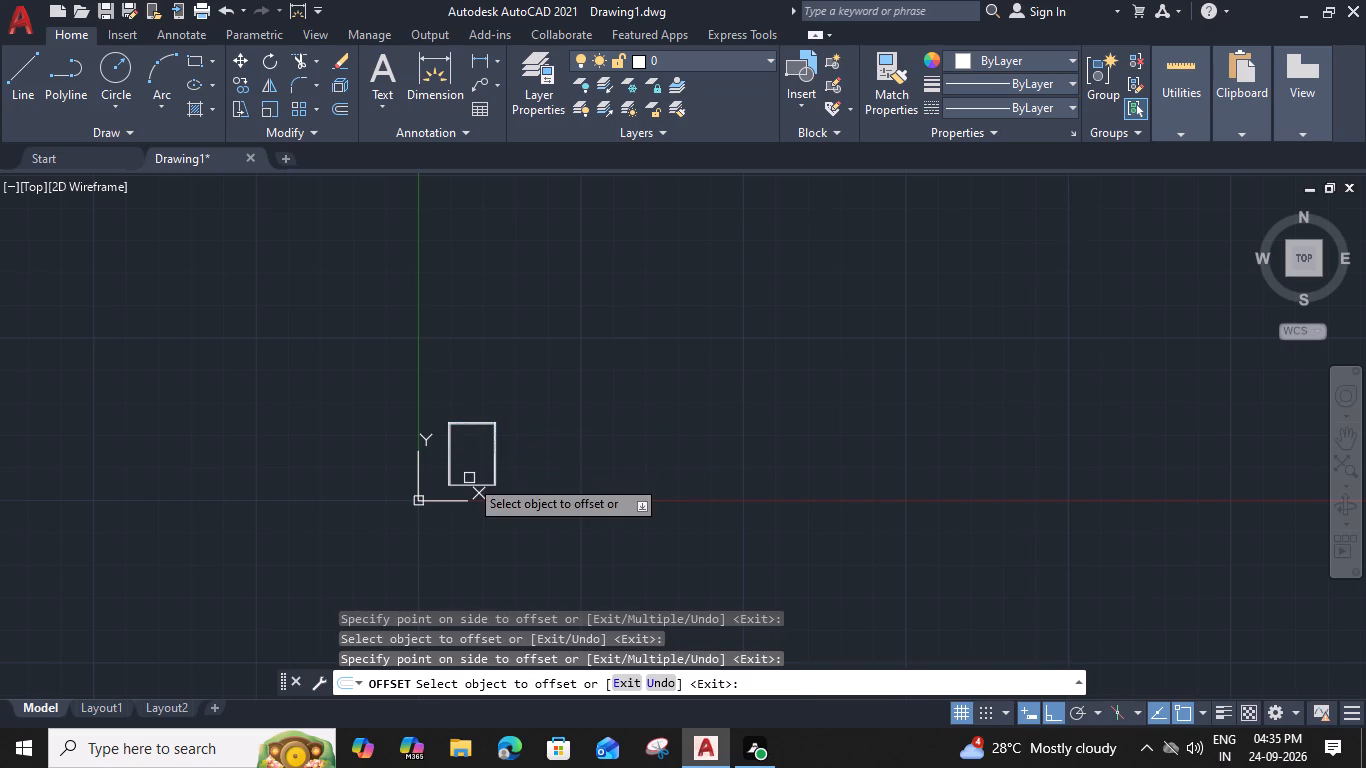
{"action": "left_click", "coordinate": [473, 482]}
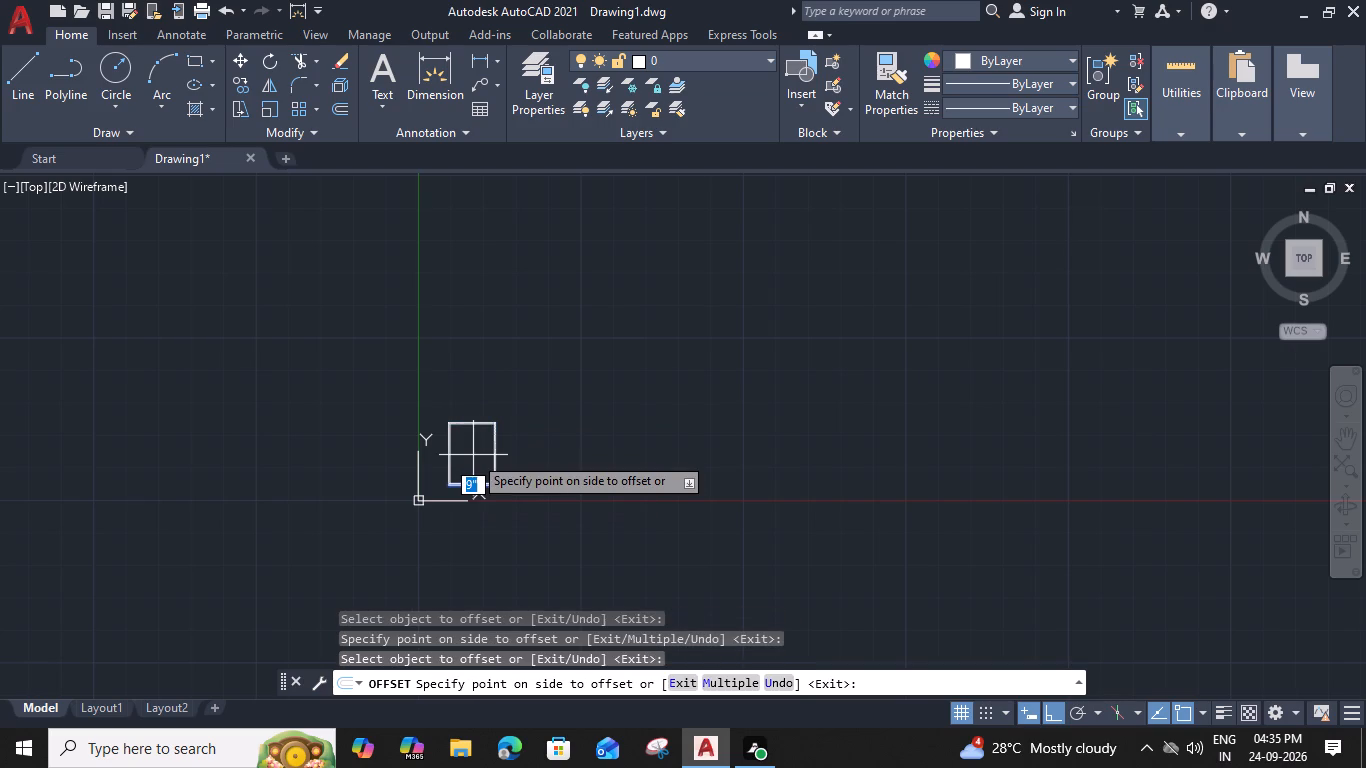
{"action": "left_click", "coordinate": [473, 453]}
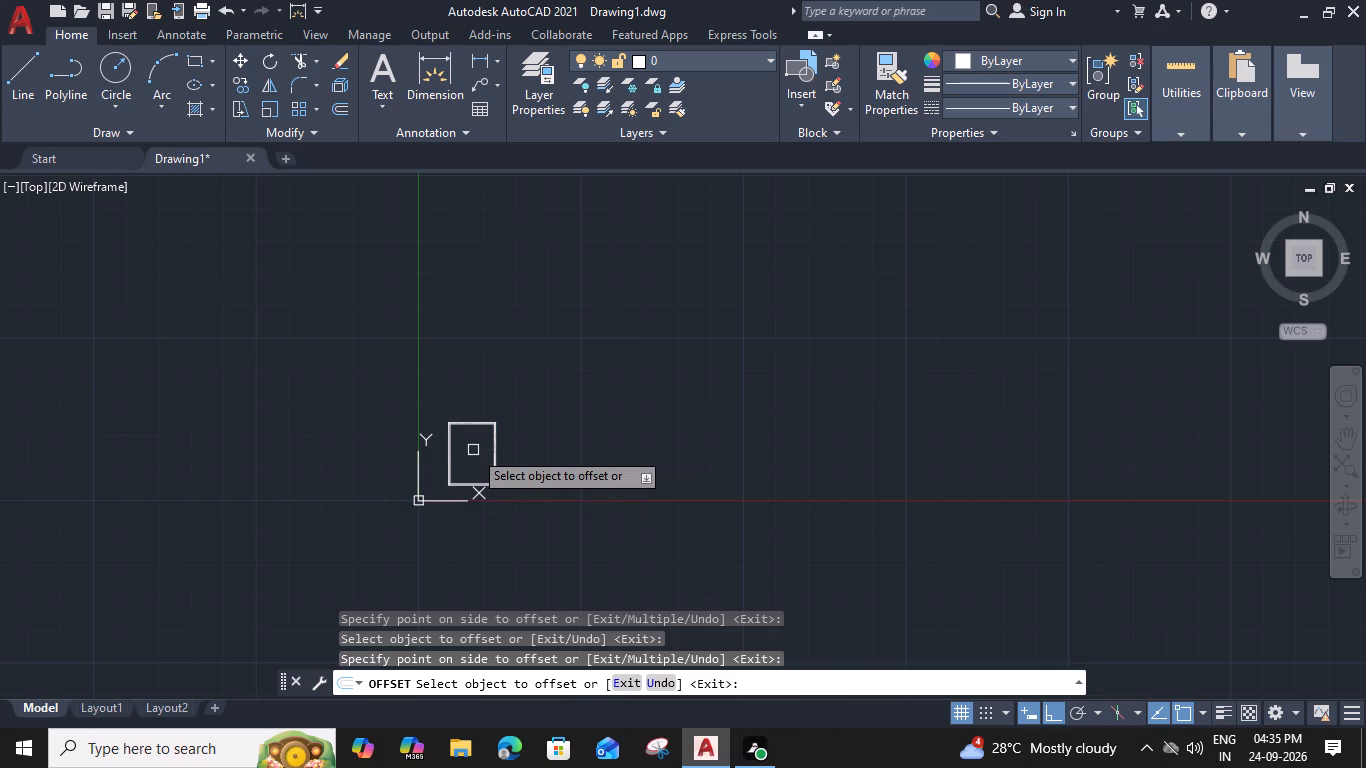
{"action": "key", "text": "Escape"}
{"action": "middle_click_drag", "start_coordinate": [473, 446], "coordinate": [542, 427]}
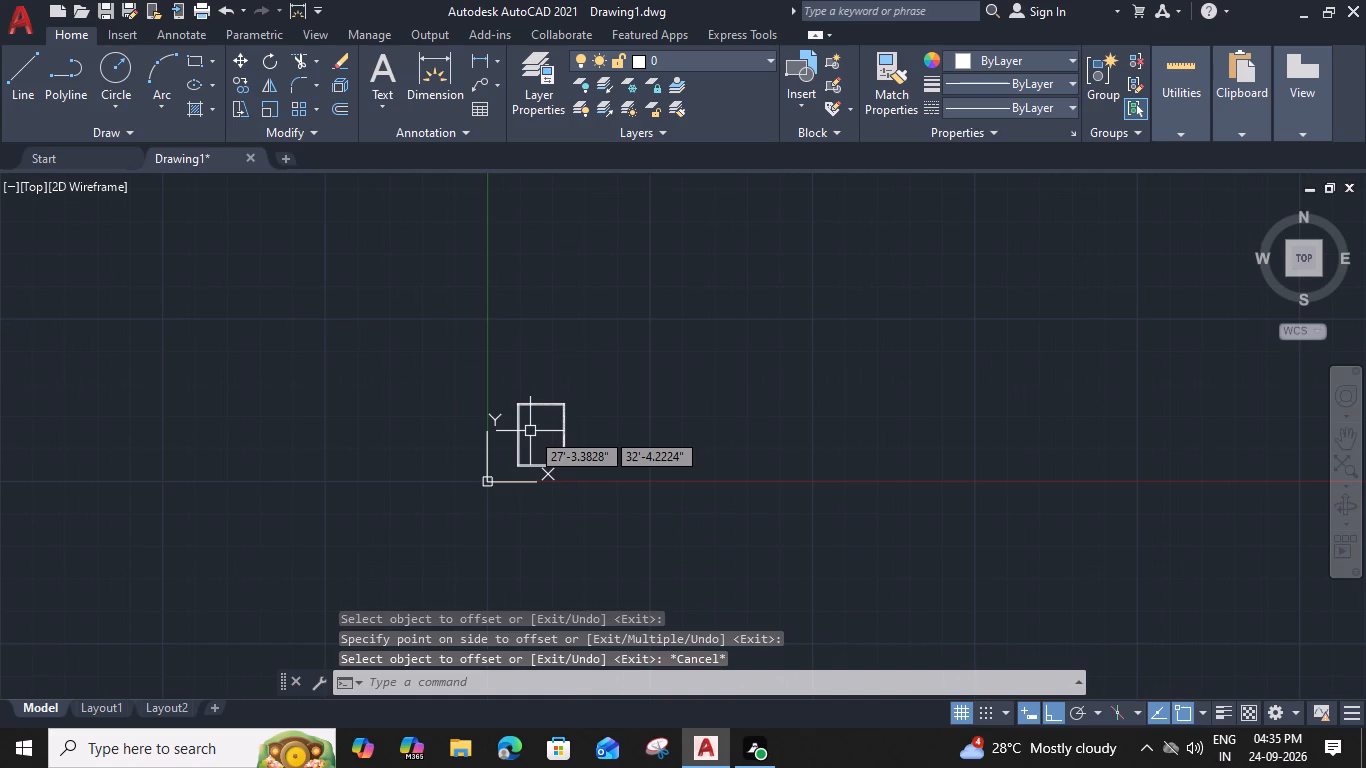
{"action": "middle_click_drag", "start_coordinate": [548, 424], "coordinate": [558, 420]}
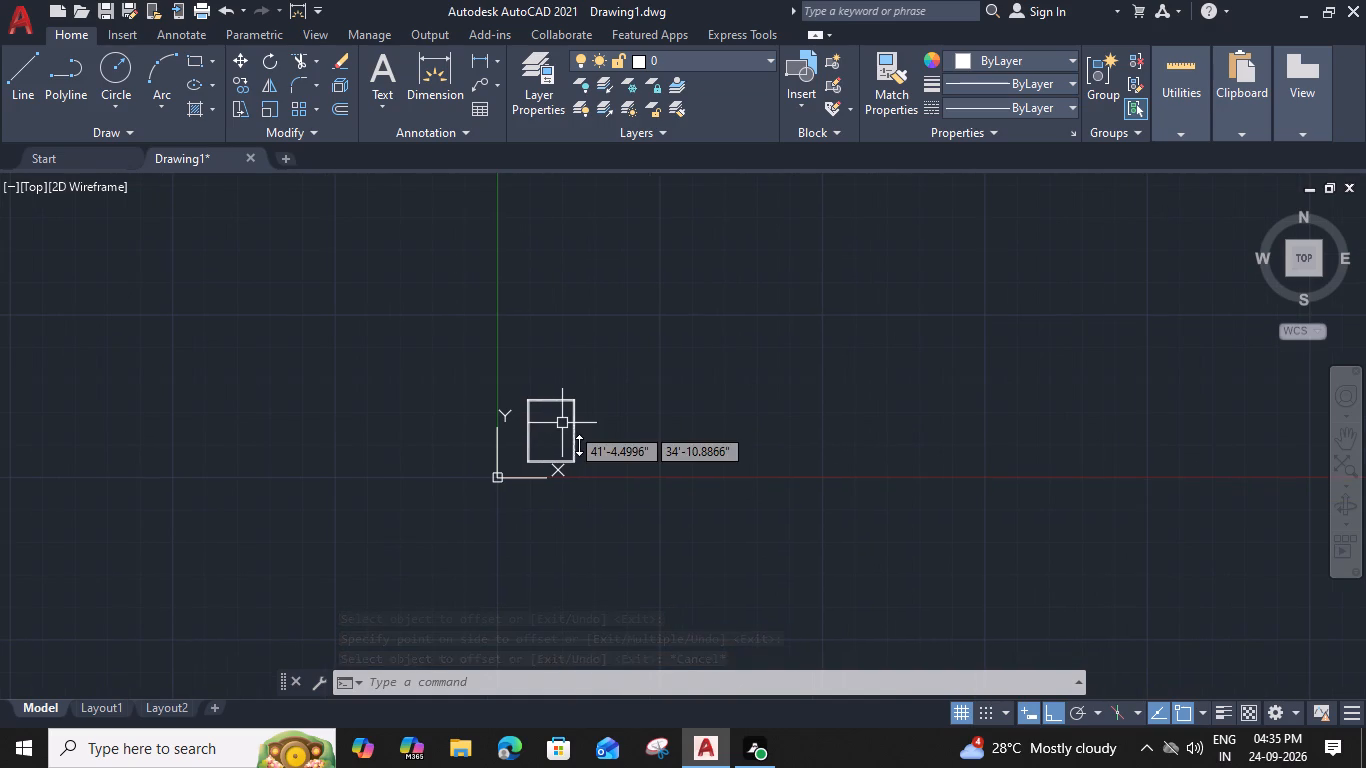
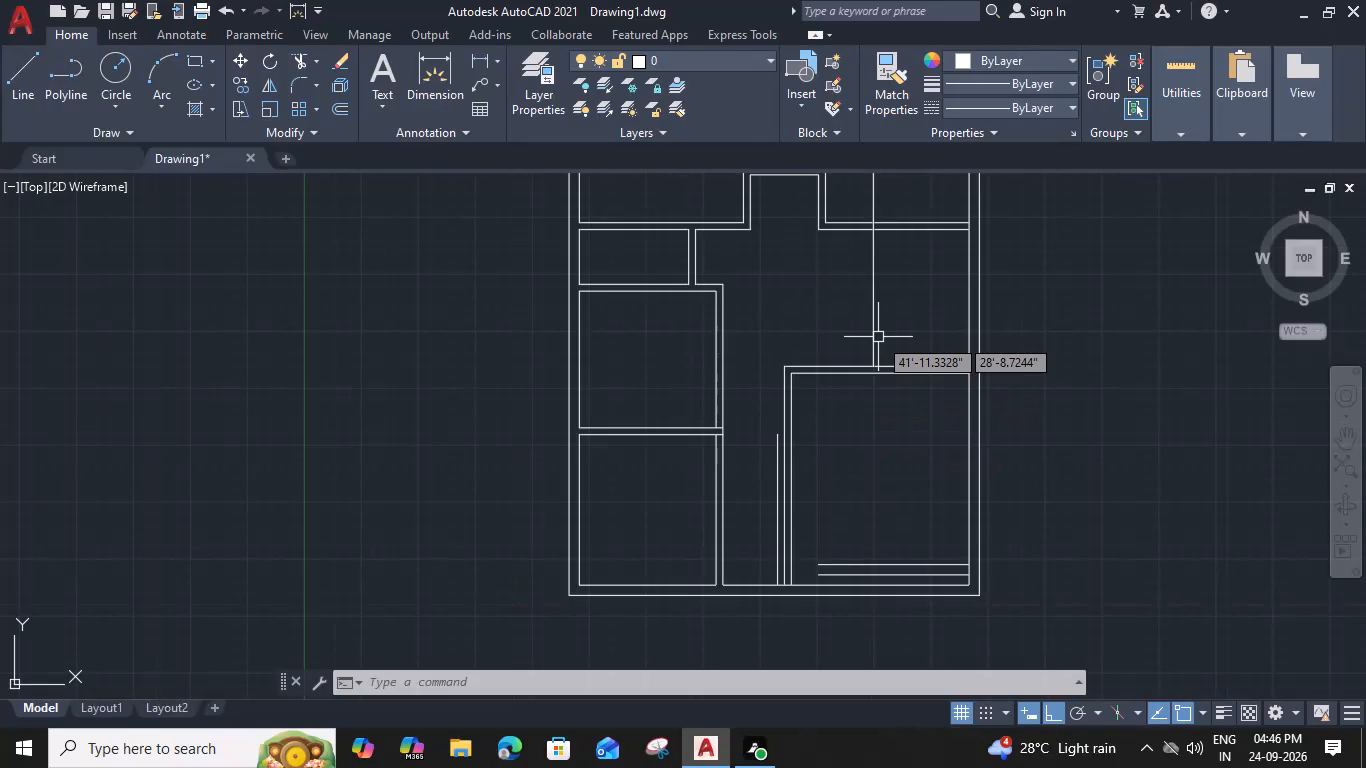
Trim the vertical partition line where it passes through the northeast room and that room's south wall.
{"action": "type", "text": "tr"}
{"action": "key", "text": "space"}
{"action": "middle_click_drag", "start_coordinate": [868, 391], "coordinate": [866, 450]}
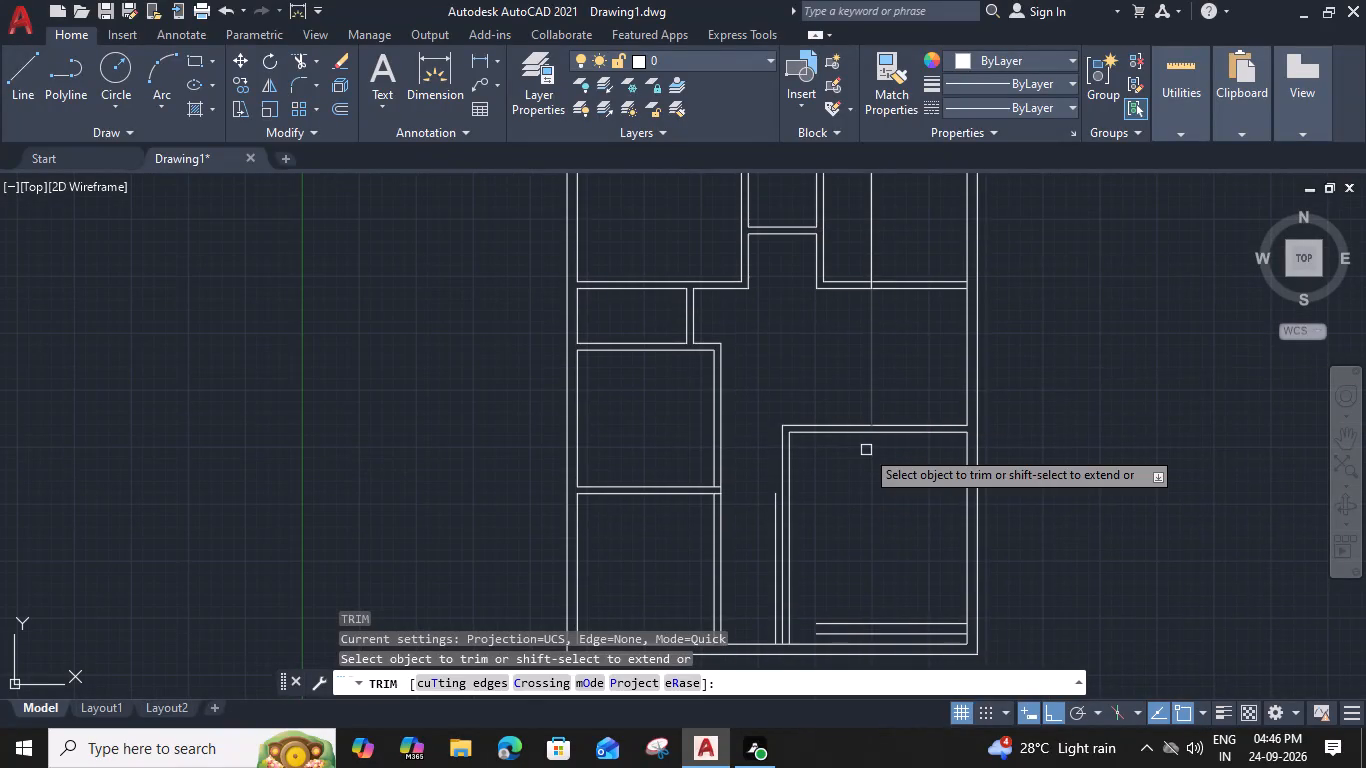
{"action": "left_click", "coordinate": [865, 218]}
{"action": "left_click", "coordinate": [878, 226]}
{"action": "scroll", "coordinate": [880, 238], "scroll_direction": "up", "scroll_amount": 4}
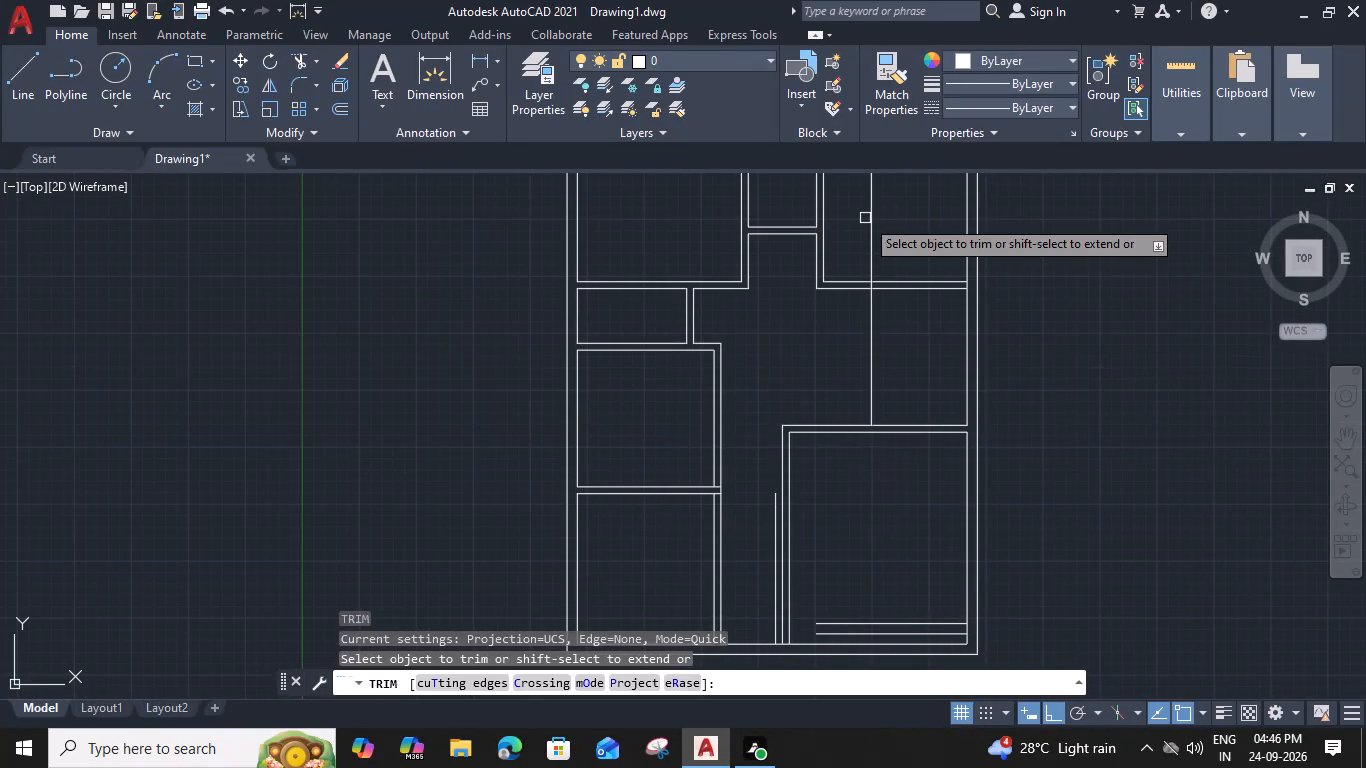
{"action": "left_click", "coordinate": [824, 519]}
{"action": "scroll", "coordinate": [824, 519], "scroll_direction": "down", "scroll_amount": 3}
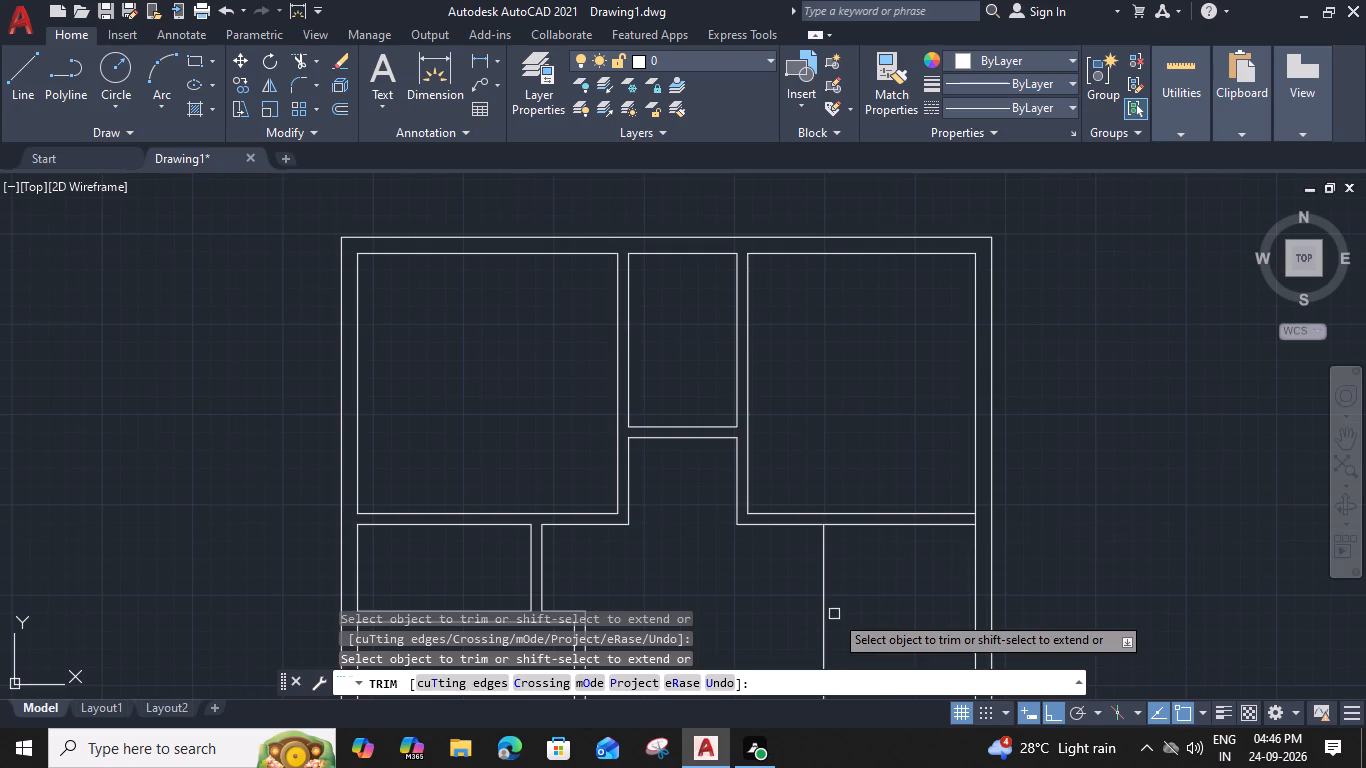
Trim the inner east wall line between the two lines of the northeast room's south wall to open the junction.
{"action": "middle_click_drag", "start_coordinate": [834, 614], "coordinate": [821, 554]}
{"action": "scroll", "coordinate": [1038, 397], "scroll_direction": "up", "scroll_amount": 2}
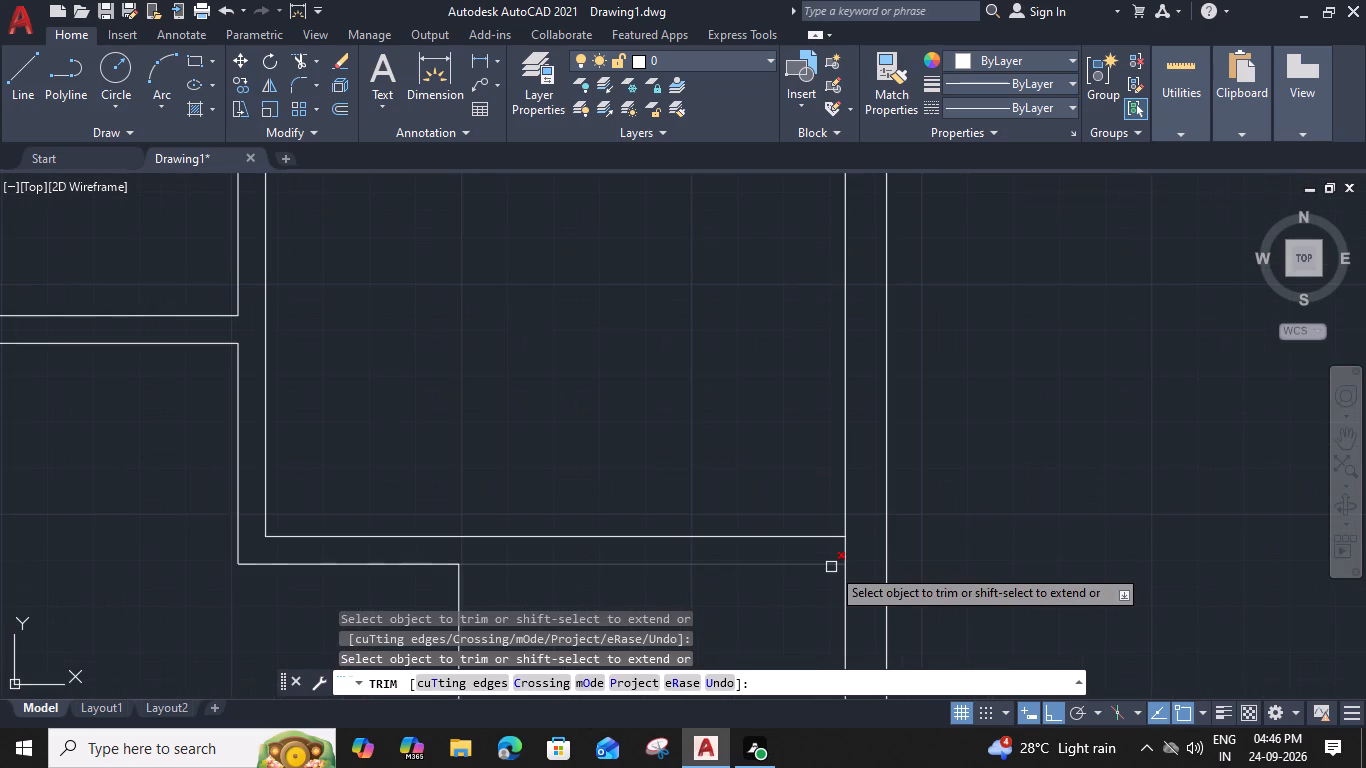
{"action": "left_click", "coordinate": [840, 549]}
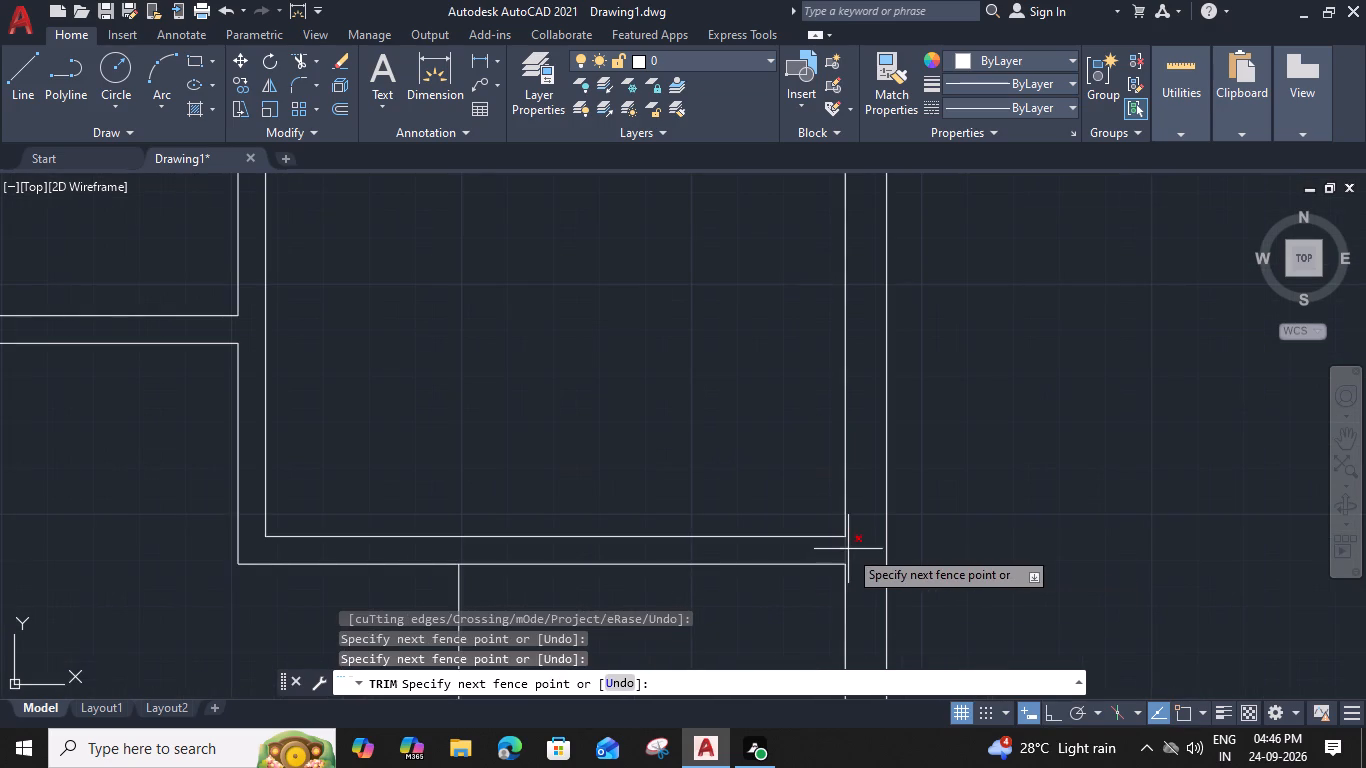
{"action": "left_click", "coordinate": [859, 549]}
{"action": "scroll", "coordinate": [859, 549], "scroll_direction": "down", "scroll_amount": 2}
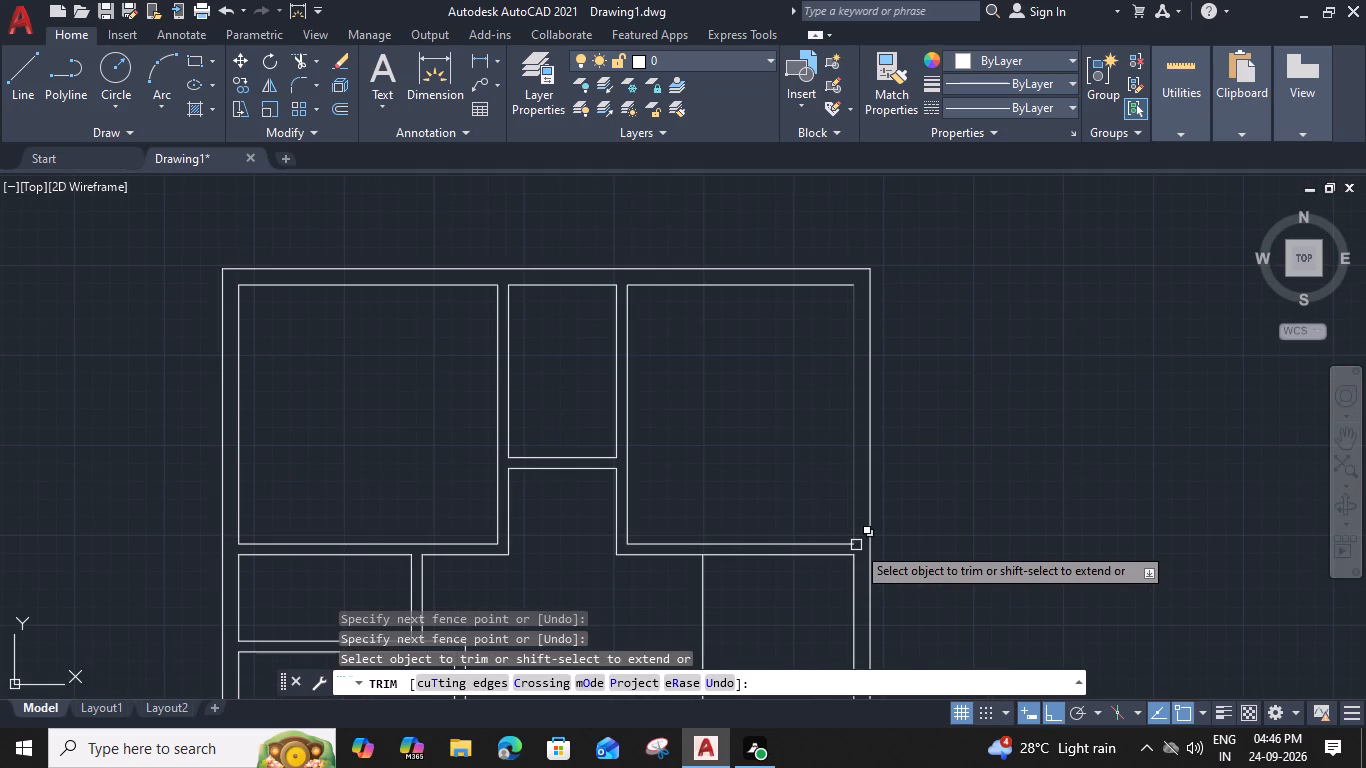
{"action": "middle_click_drag", "start_coordinate": [798, 571], "coordinate": [914, 384]}
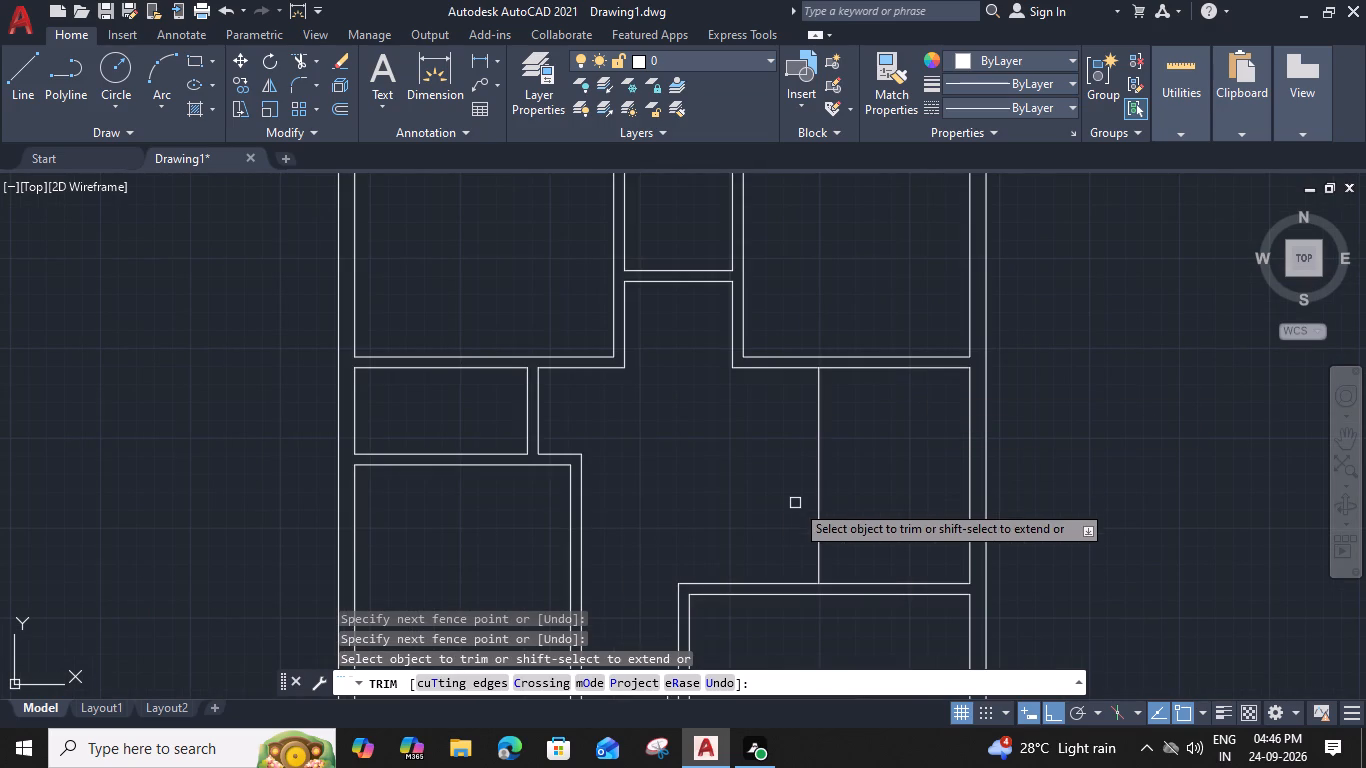
{"action": "middle_click_drag", "start_coordinate": [795, 503], "coordinate": [824, 401]}
{"action": "key", "text": "Escape"}
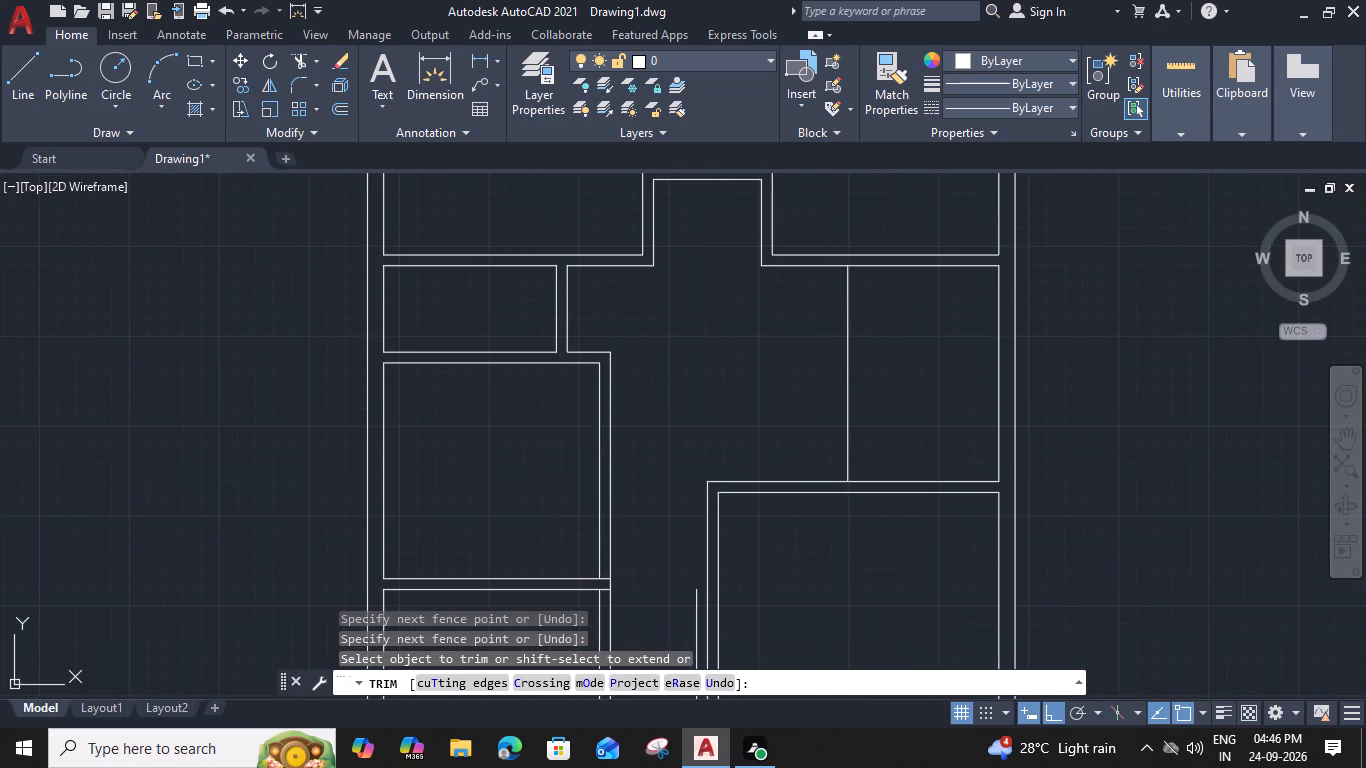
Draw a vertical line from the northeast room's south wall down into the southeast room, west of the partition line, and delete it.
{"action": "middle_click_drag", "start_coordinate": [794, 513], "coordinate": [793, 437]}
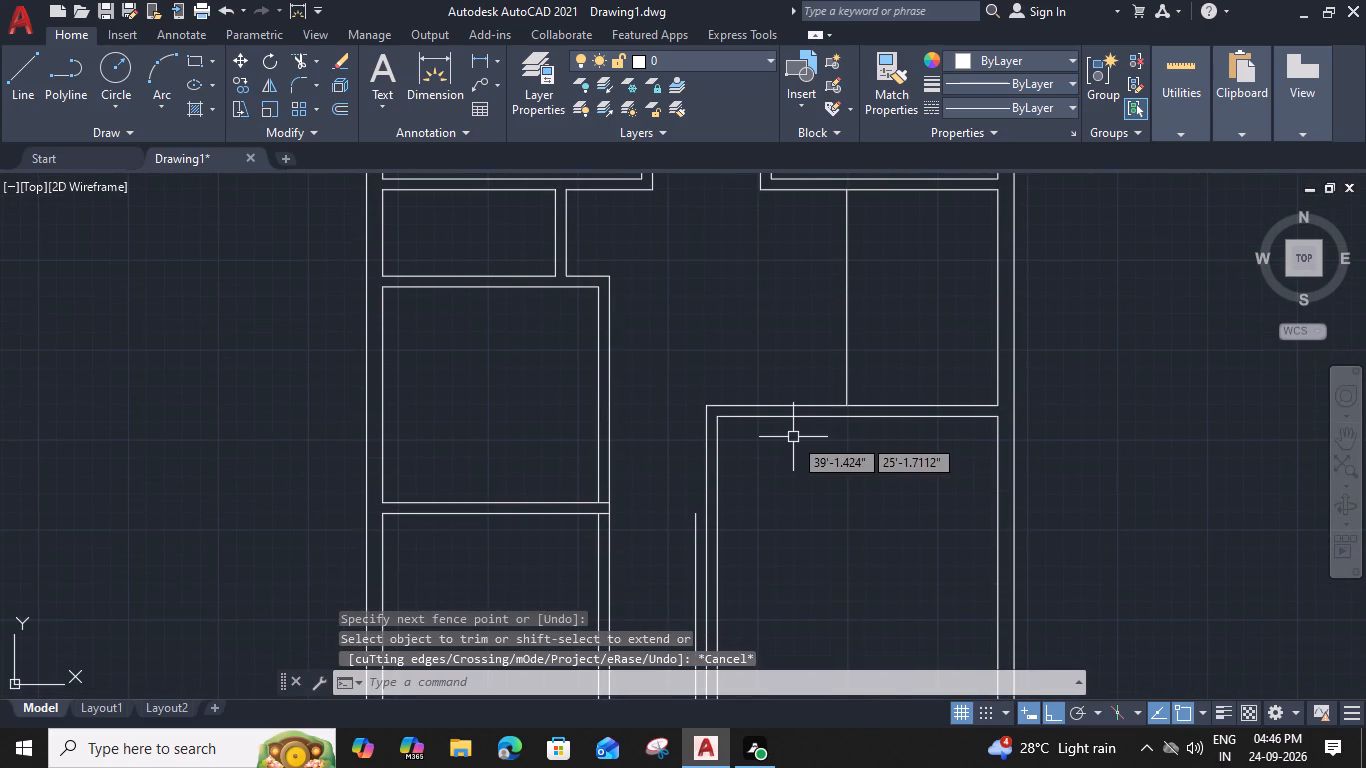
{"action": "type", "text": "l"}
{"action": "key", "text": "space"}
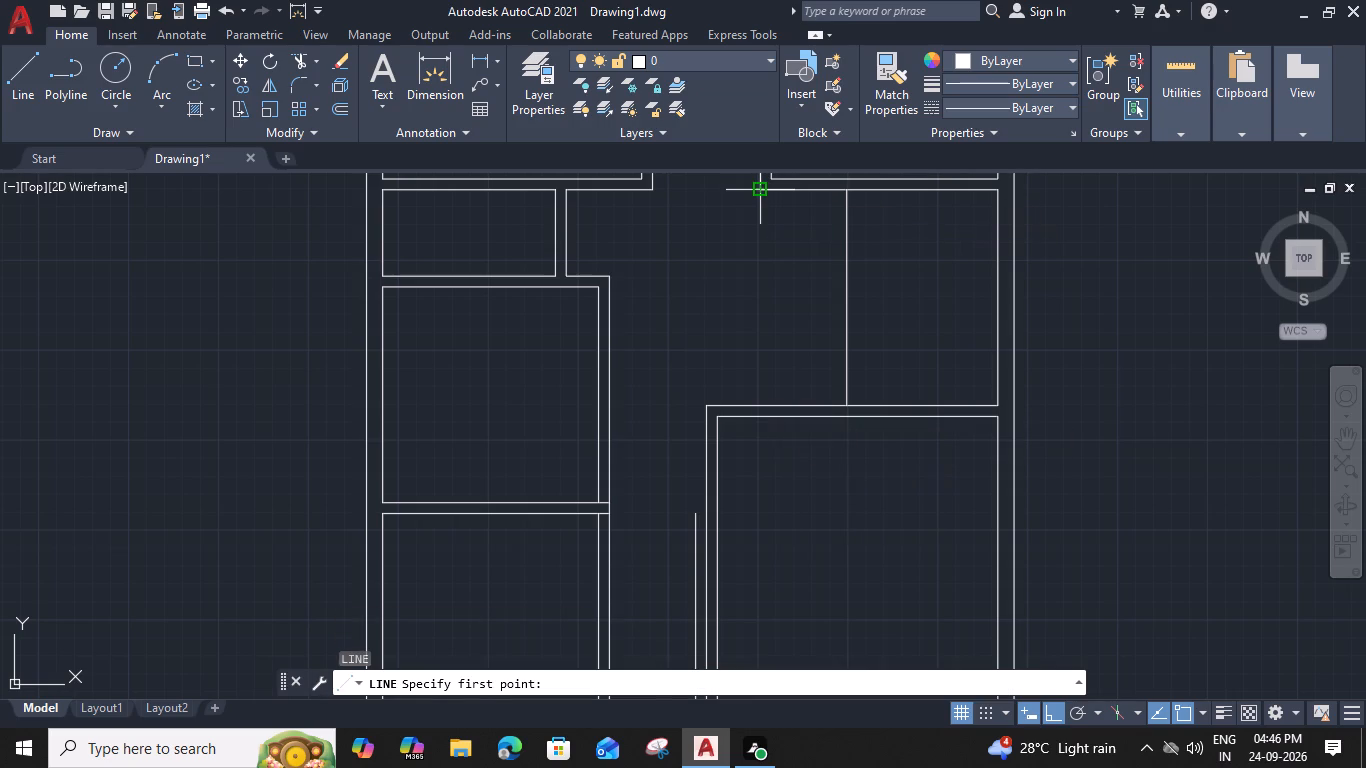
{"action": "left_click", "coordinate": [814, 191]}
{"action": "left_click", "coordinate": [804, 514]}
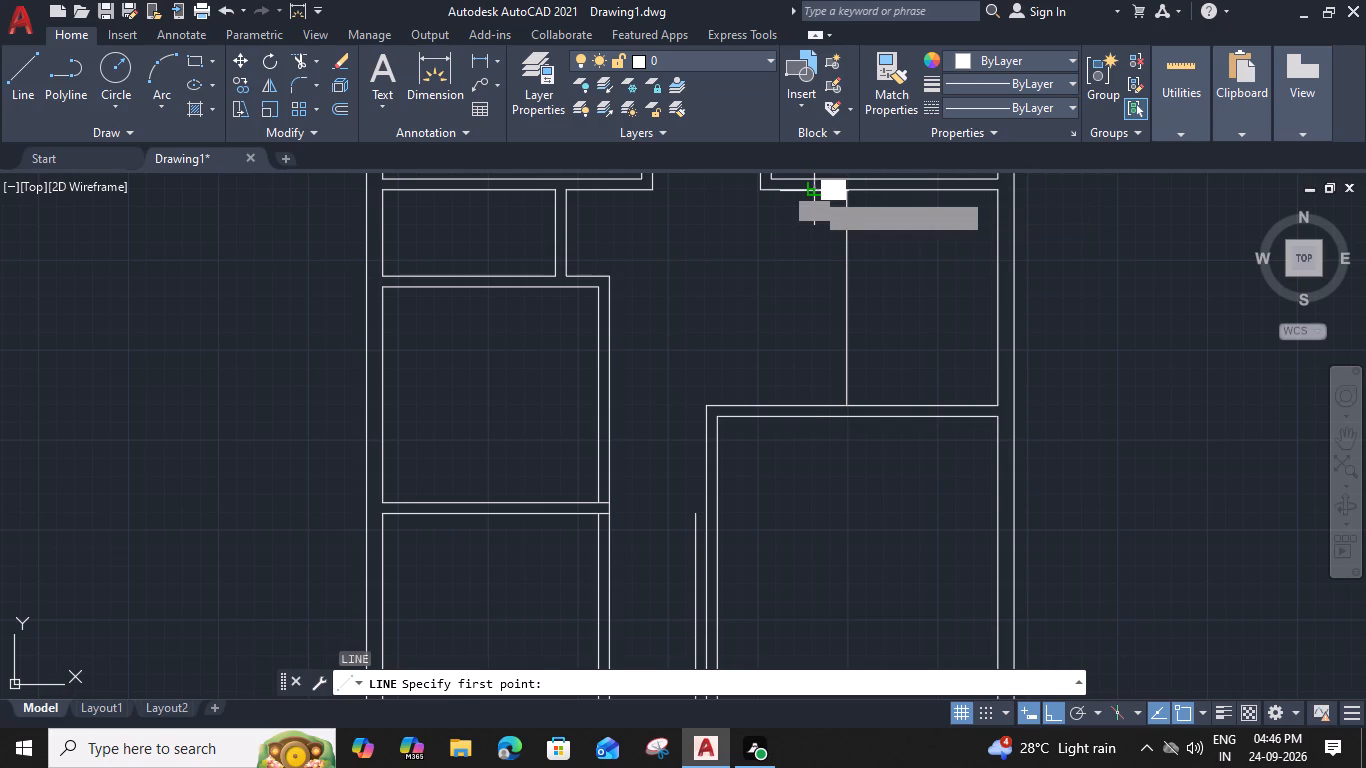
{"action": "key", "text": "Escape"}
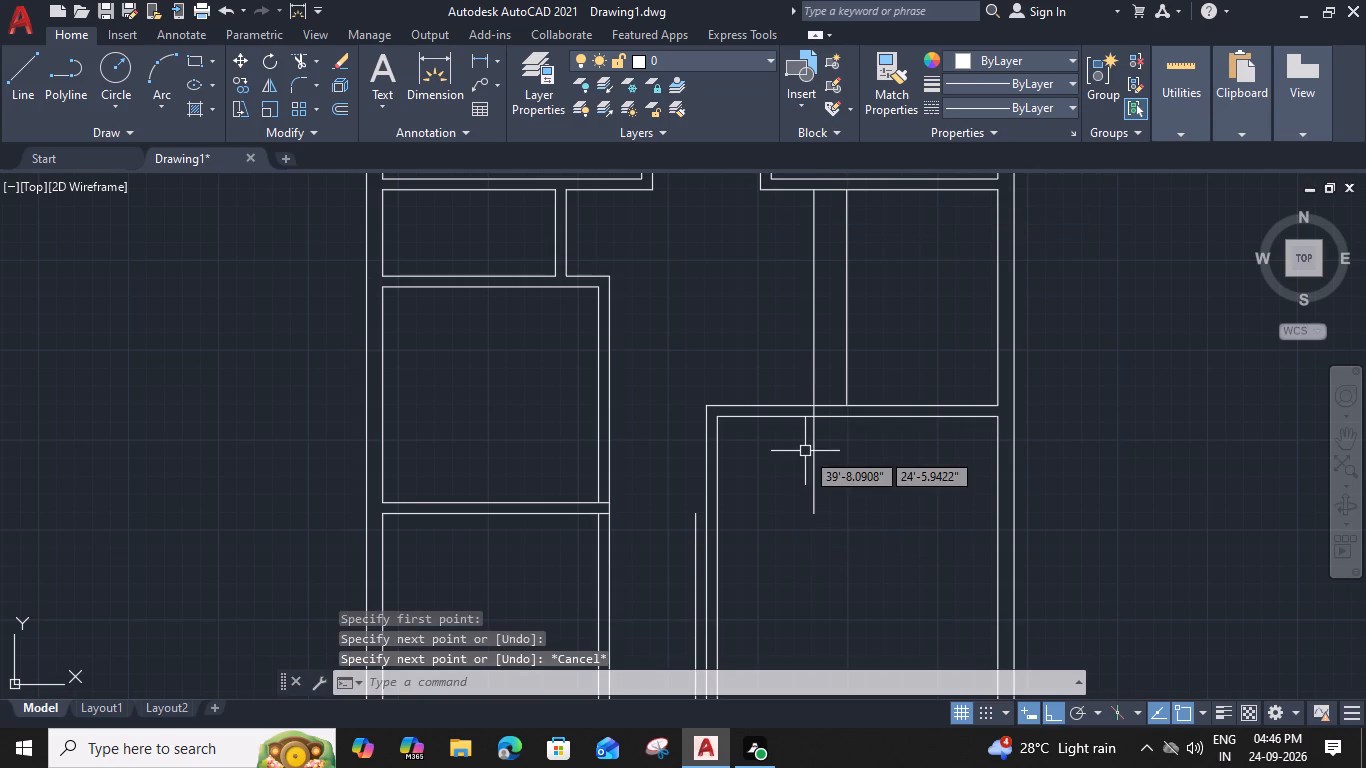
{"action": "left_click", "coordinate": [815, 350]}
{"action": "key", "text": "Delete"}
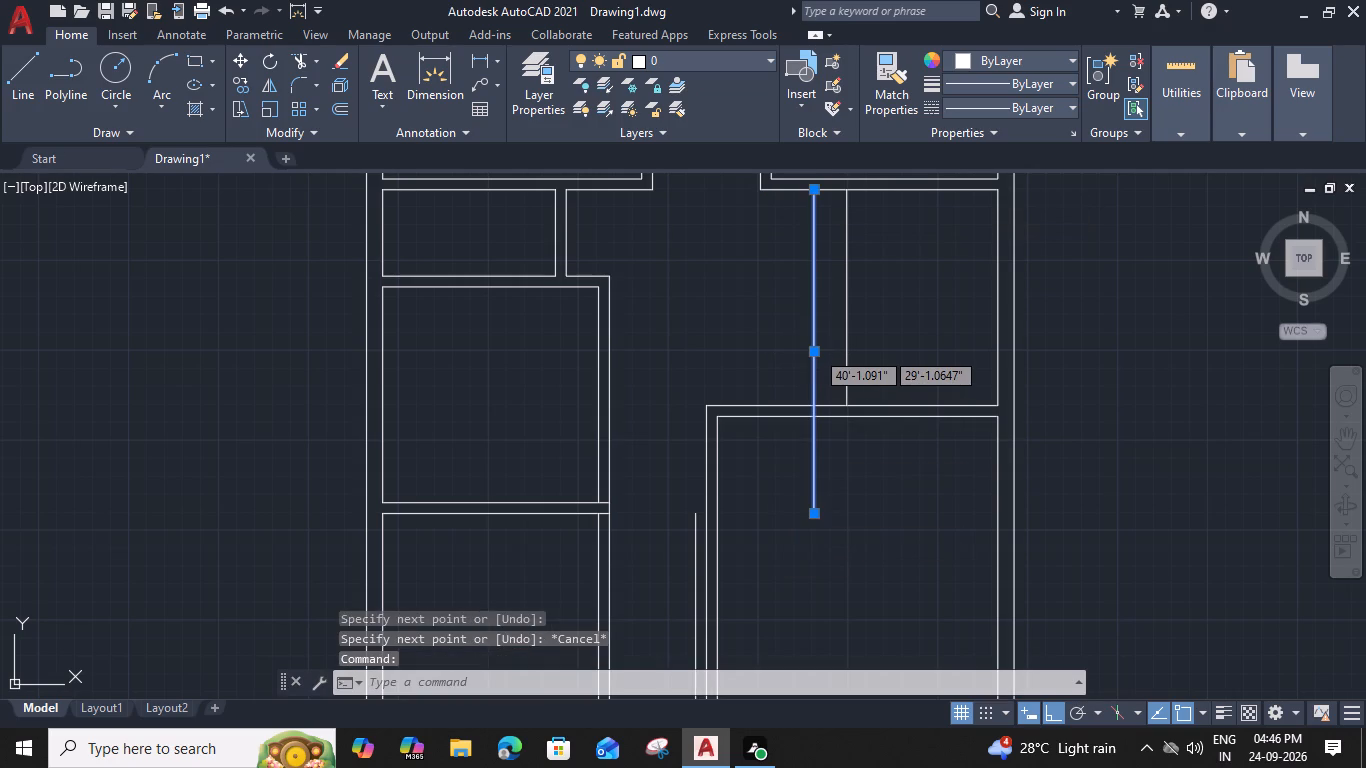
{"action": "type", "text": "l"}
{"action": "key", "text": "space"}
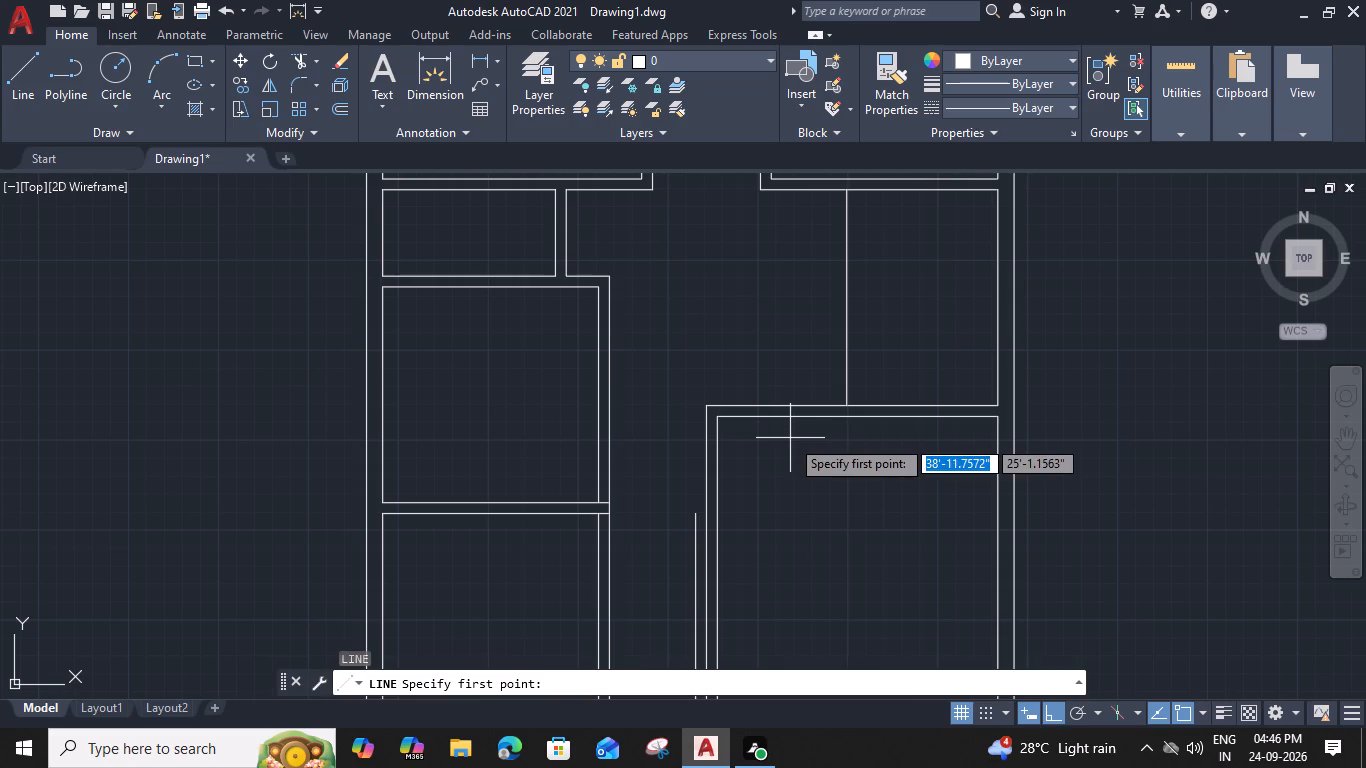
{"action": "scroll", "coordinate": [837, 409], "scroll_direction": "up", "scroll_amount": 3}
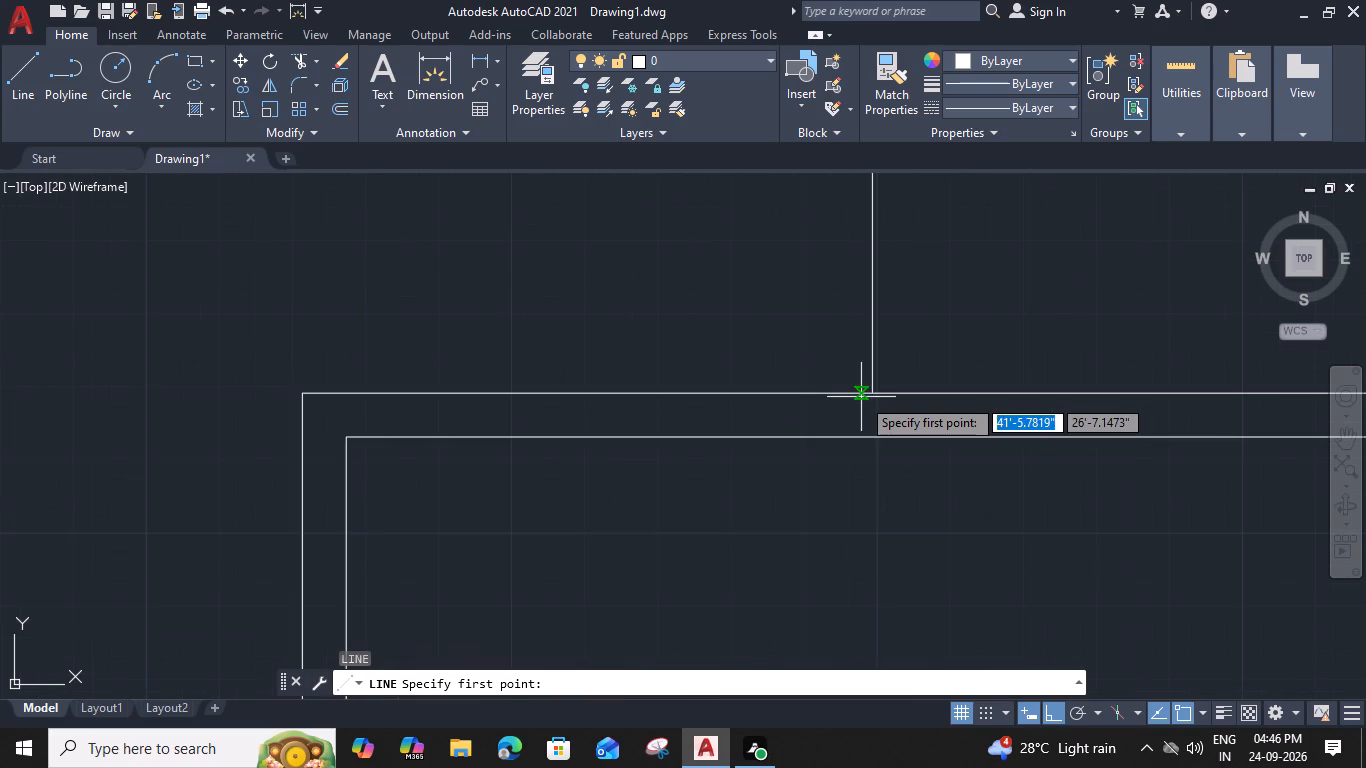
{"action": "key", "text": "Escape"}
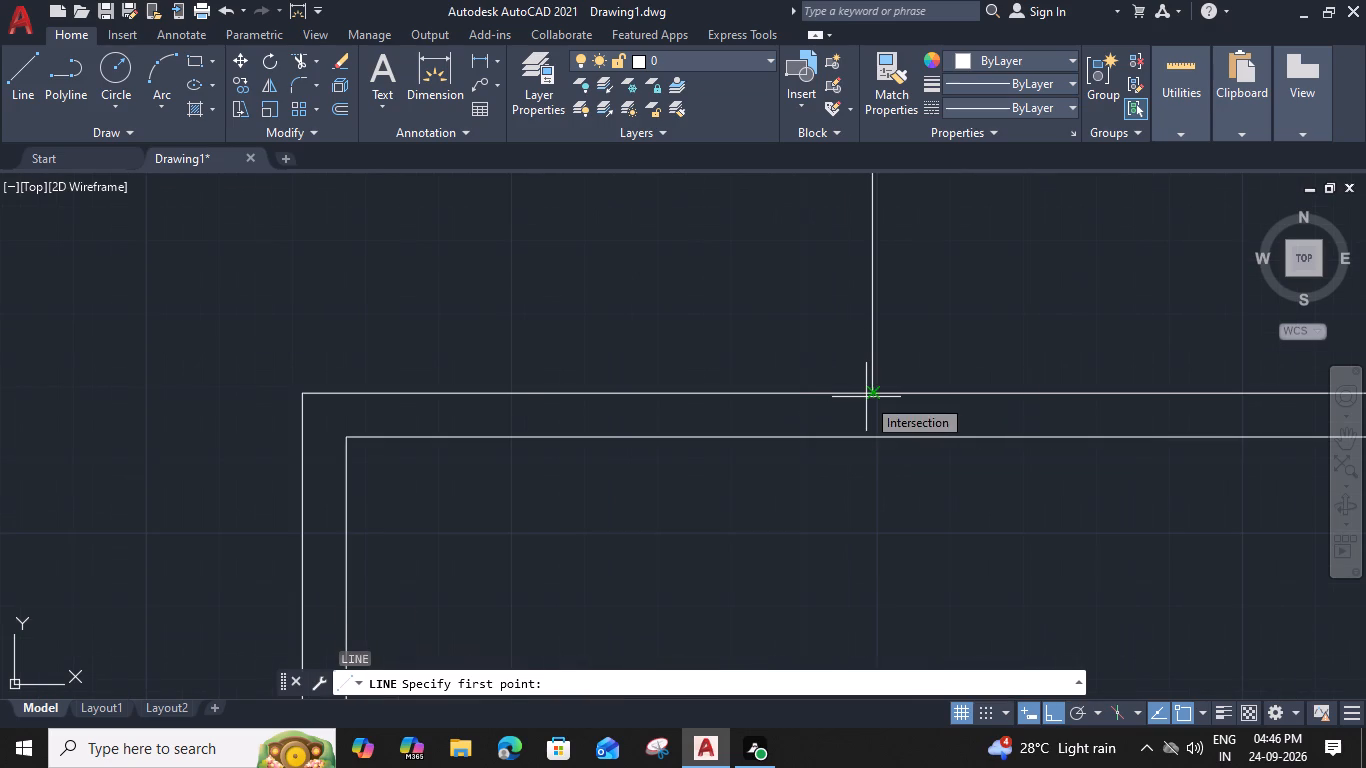
Offset the vertical partition line north of the southeast room by 3' to the west.
{"action": "left_click", "coordinate": [875, 366]}
{"action": "key", "text": "o"}
{"action": "key", "text": "Return"}
{"action": "type", "text": "3'"}
{"action": "key", "text": "Return"}
{"action": "left_click", "coordinate": [726, 386]}
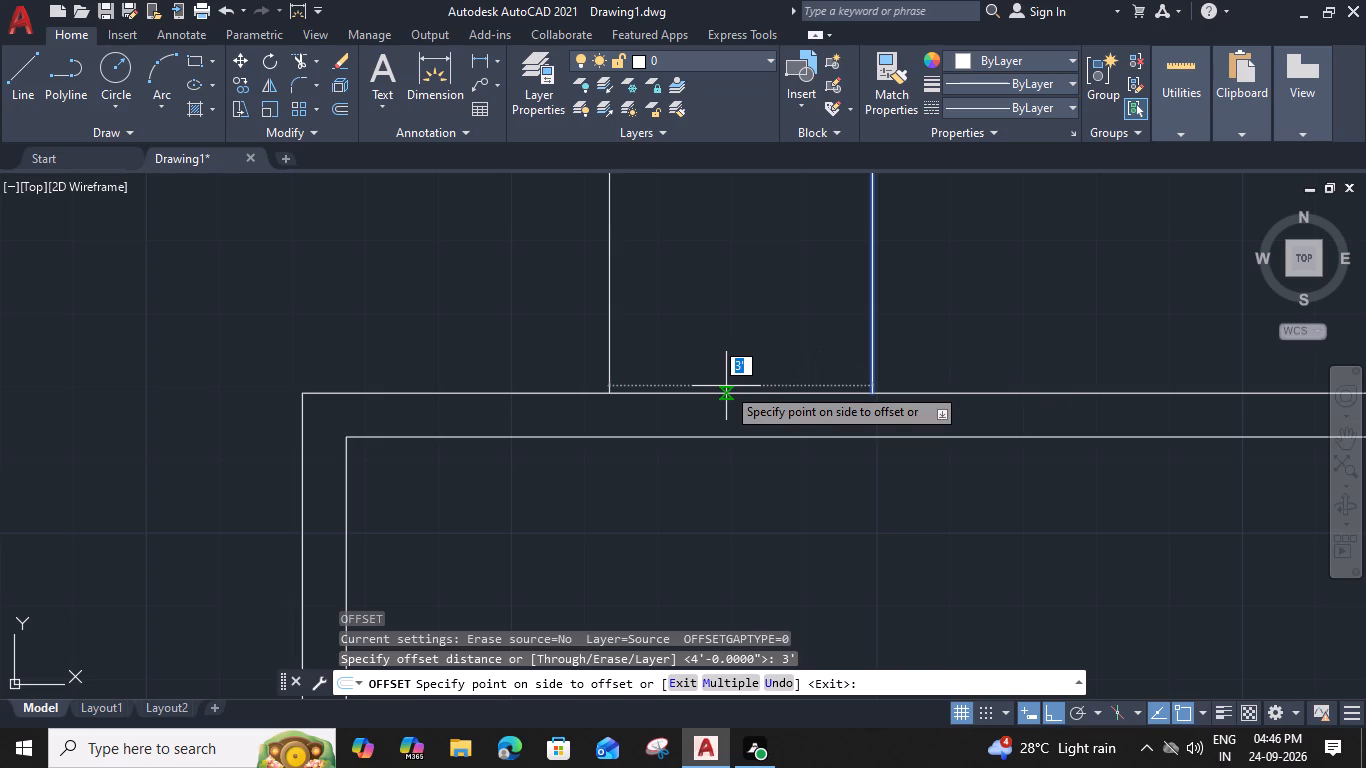
{"action": "key", "text": "Escape"}
Move the offset line farther west along the southeast room's north wall, to X about 38'-2".
{"action": "left_click", "coordinate": [605, 362]}
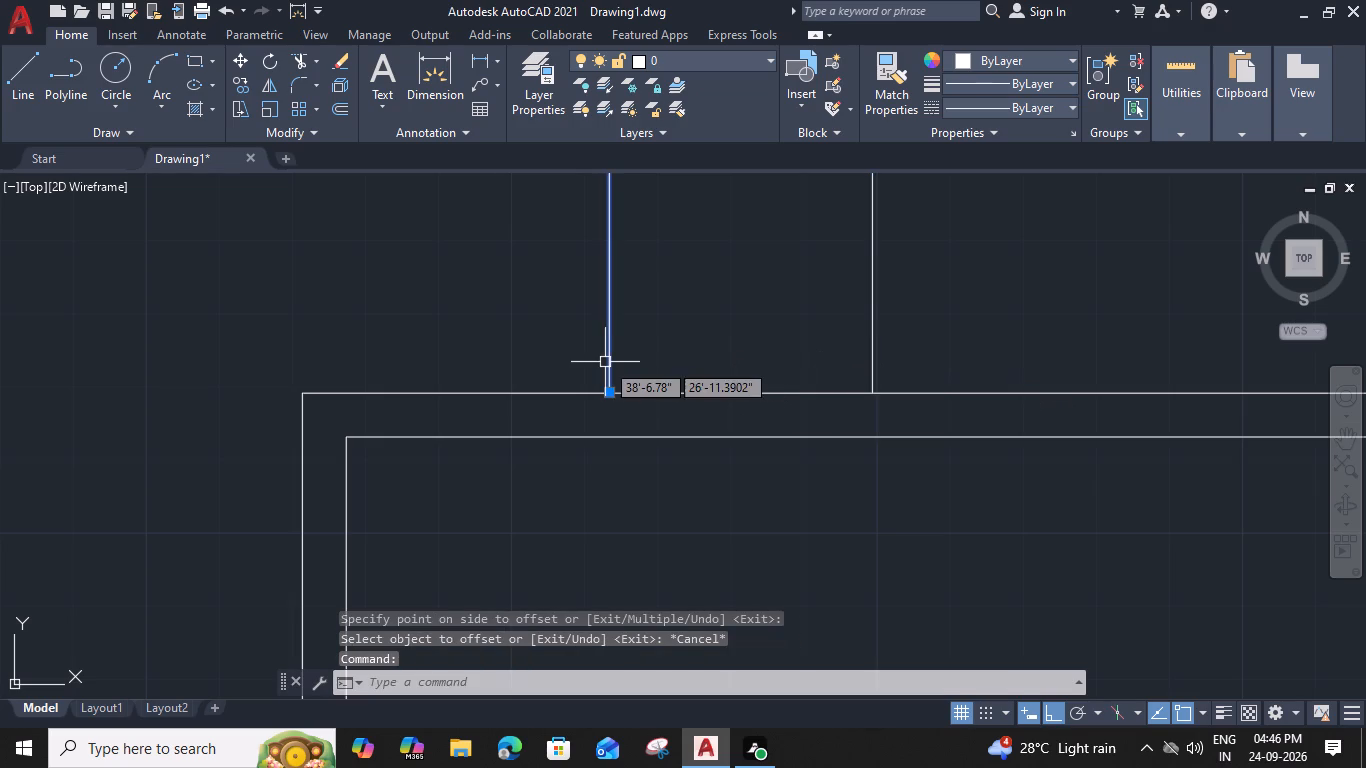
{"action": "type", "text": "m"}
{"action": "key", "text": "space"}
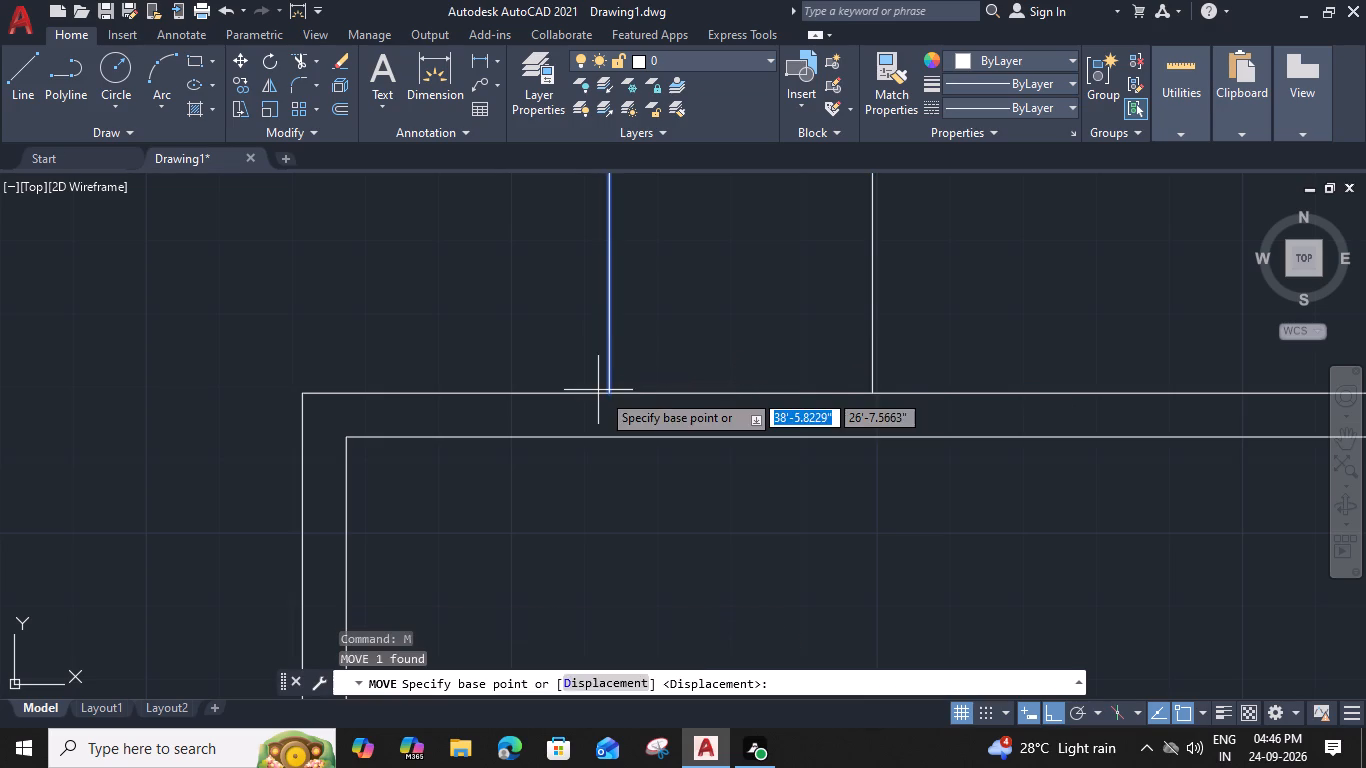
{"action": "left_click", "coordinate": [605, 395]}
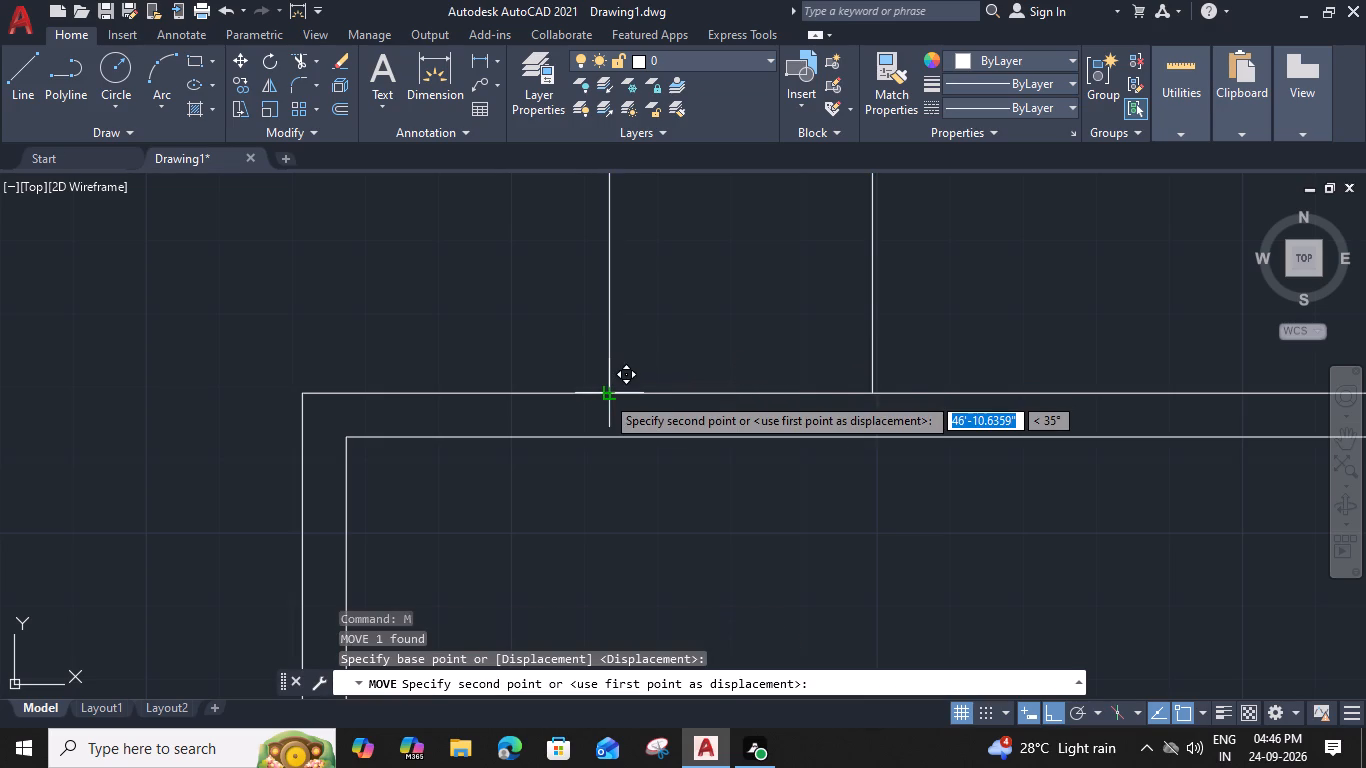
{"action": "left_click", "coordinate": [569, 394]}
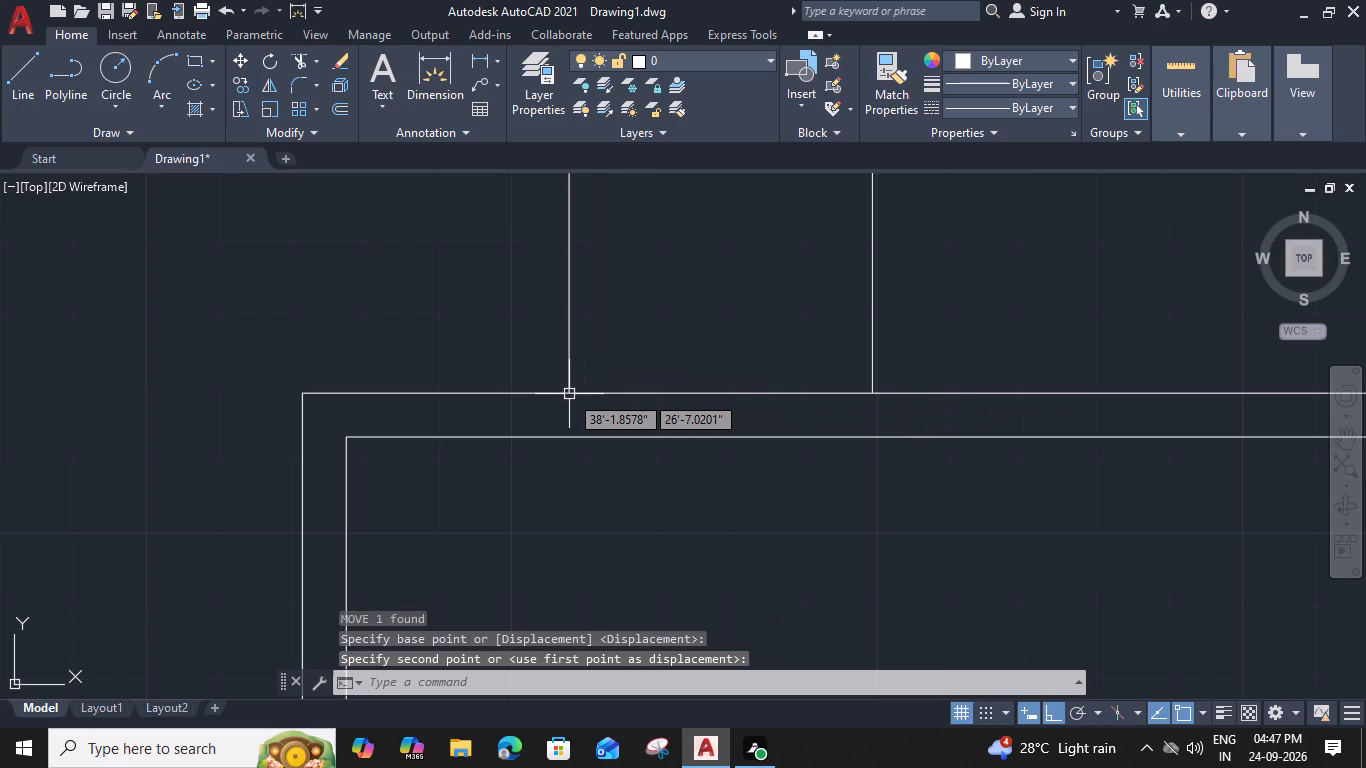
{"action": "key", "text": "Escape"}
Extend the moved line across the southeast room's north wall thickness and trim away its part above the wall.
{"action": "type", "text": "ex"}
{"action": "key", "text": "space"}
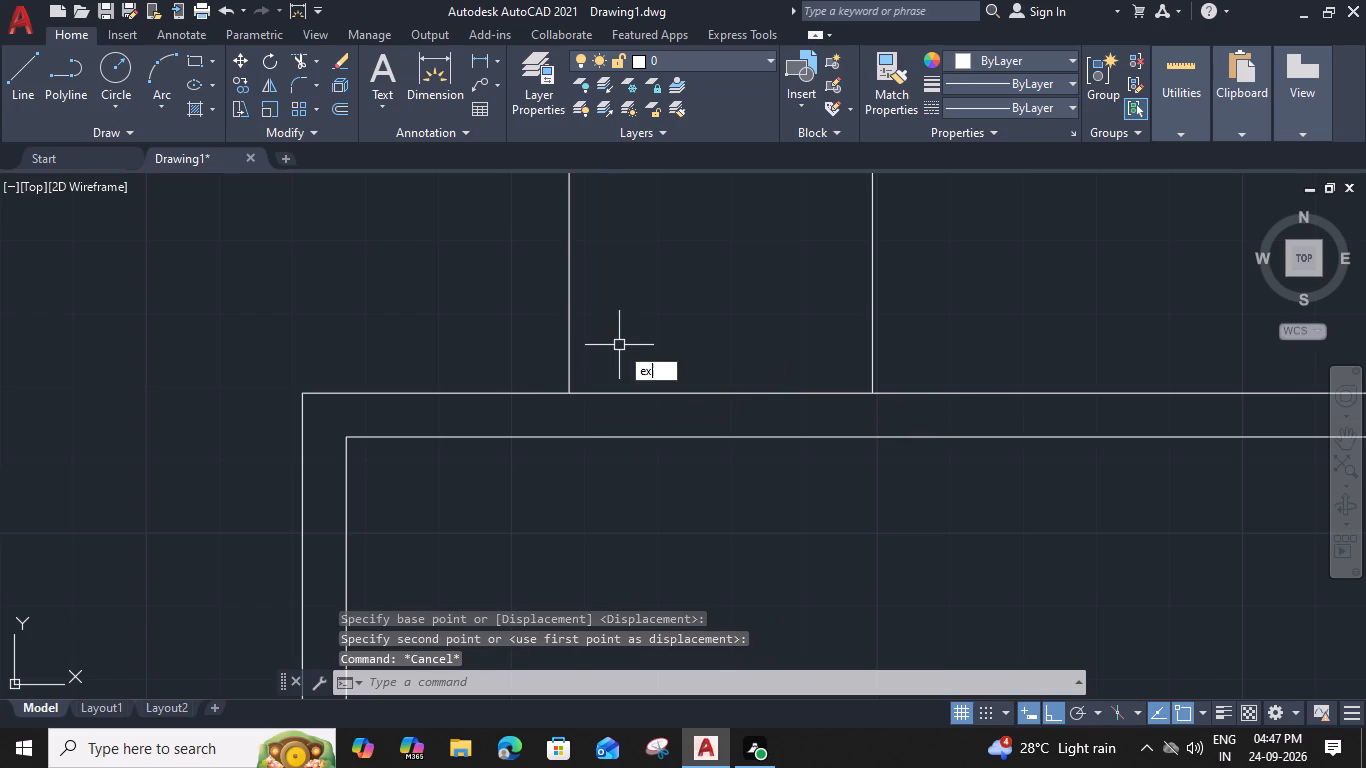
{"action": "left_click", "coordinate": [565, 311]}
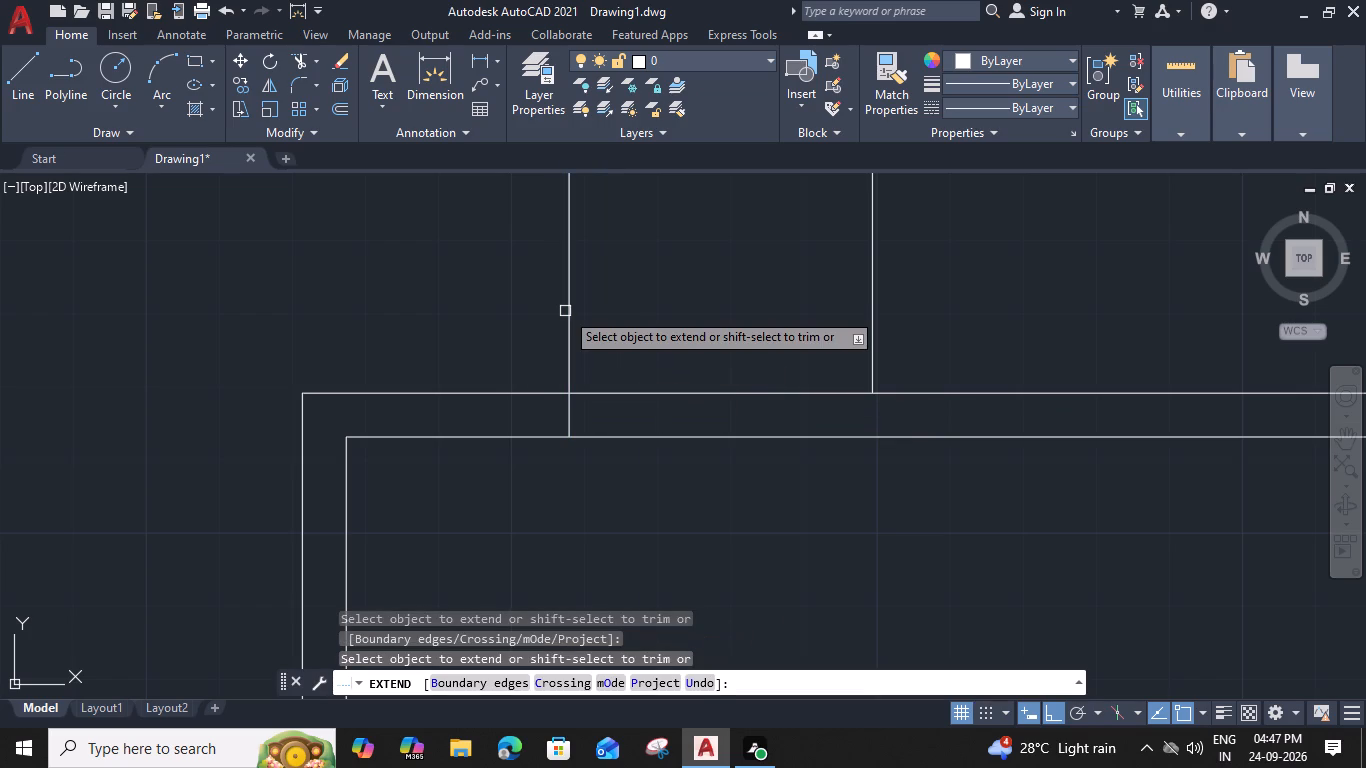
{"action": "left_click", "coordinate": [619, 318], "text": "shift"}
{"action": "left_click", "coordinate": [490, 356], "text": "shift"}
{"action": "scroll", "coordinate": [544, 338], "scroll_direction": "down", "scroll_amount": 2}
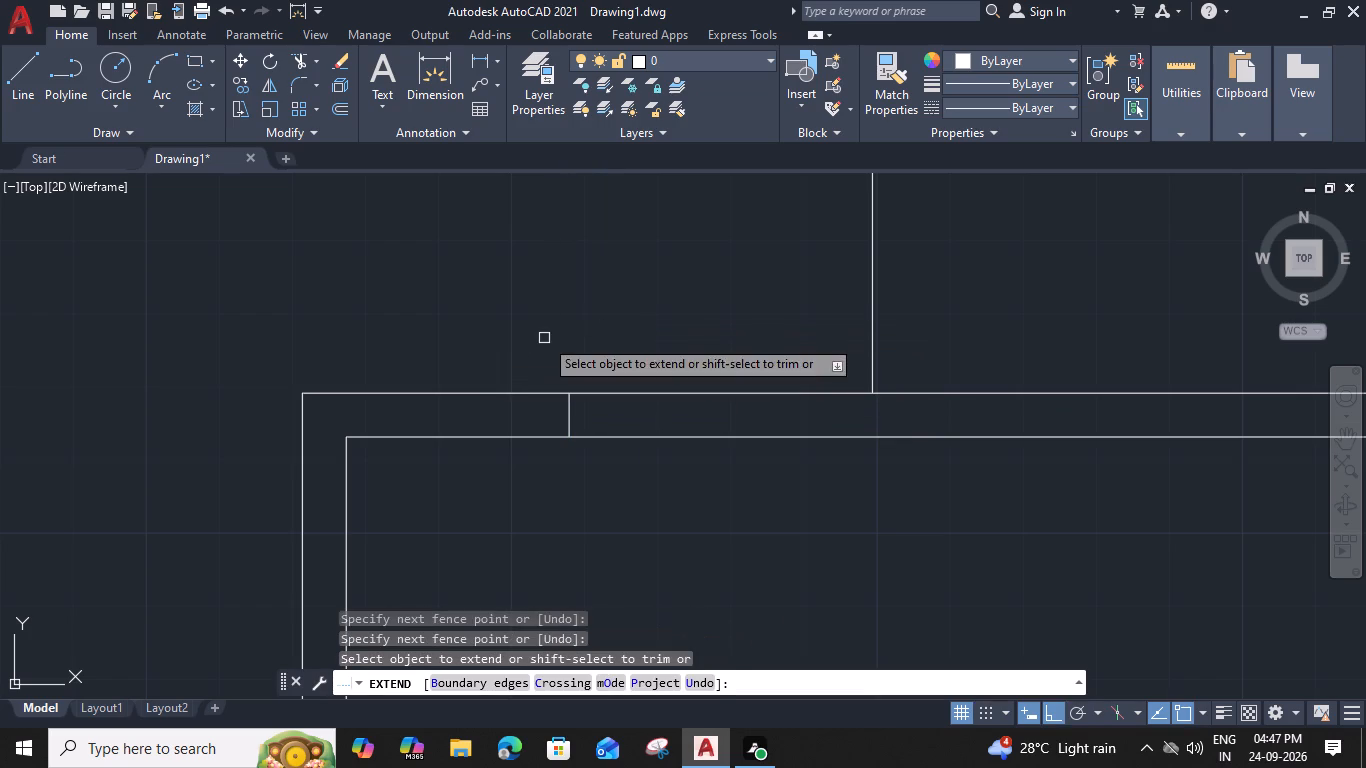
{"action": "middle_click_drag", "start_coordinate": [596, 420], "coordinate": [733, 421]}
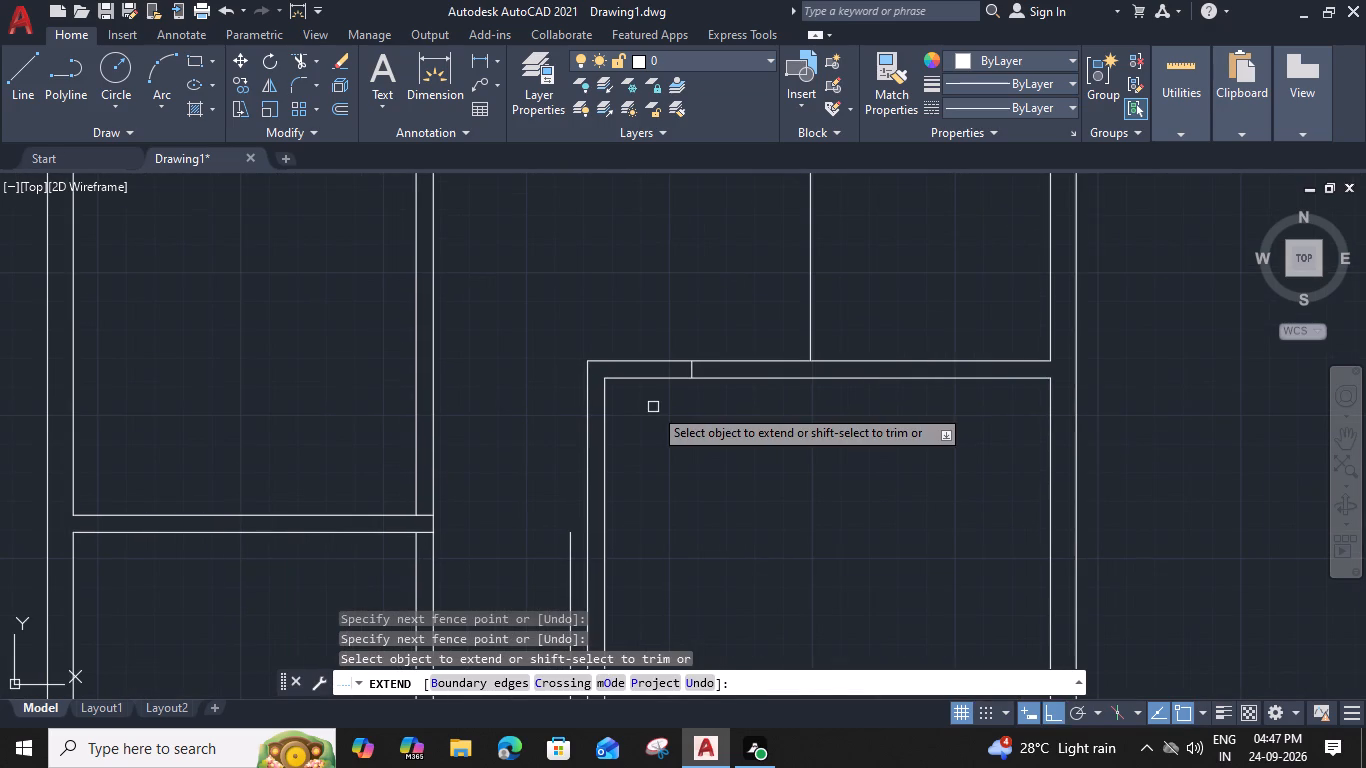
{"action": "key", "text": "Escape"}
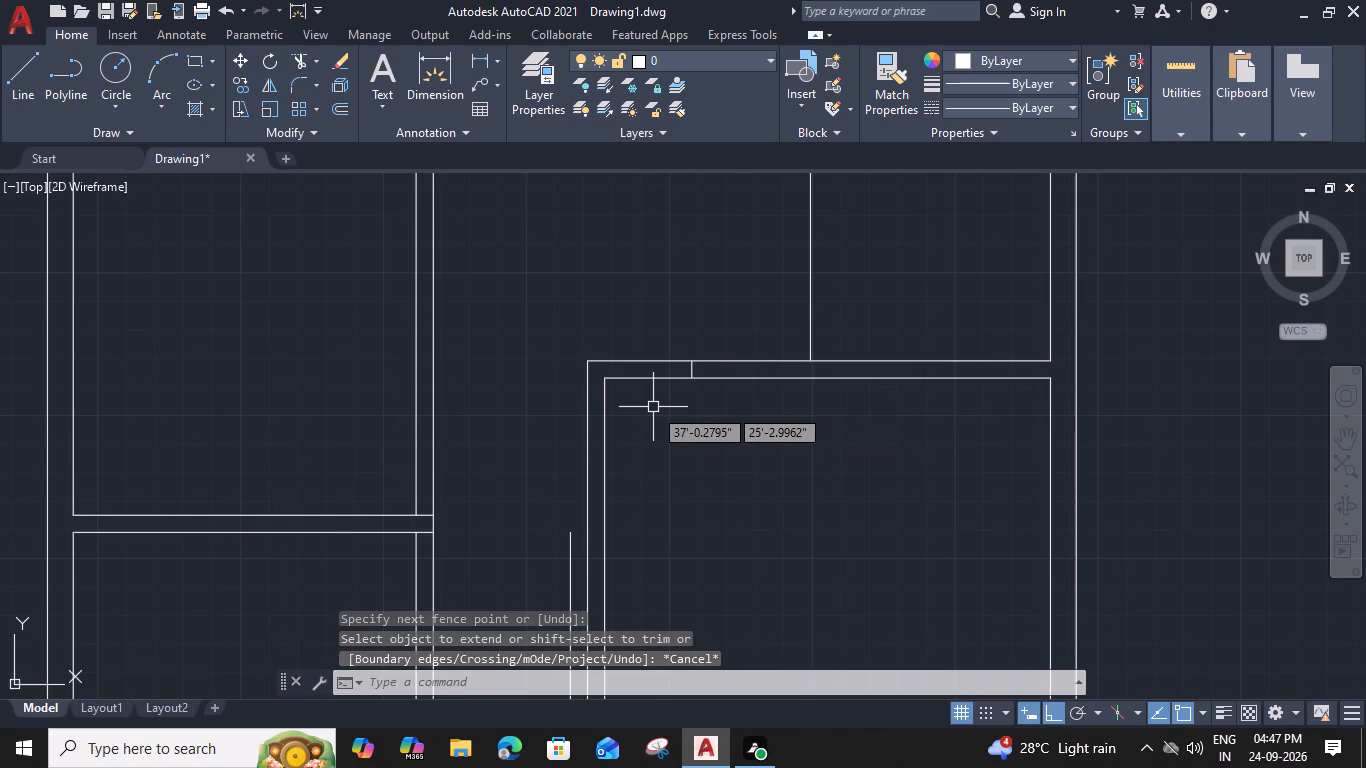
Extend the short line in the southeast room's north wall south to the upper of the two horizontal lines near the bottom wall.
{"action": "scroll", "coordinate": [697, 375], "scroll_direction": "up", "scroll_amount": 2}
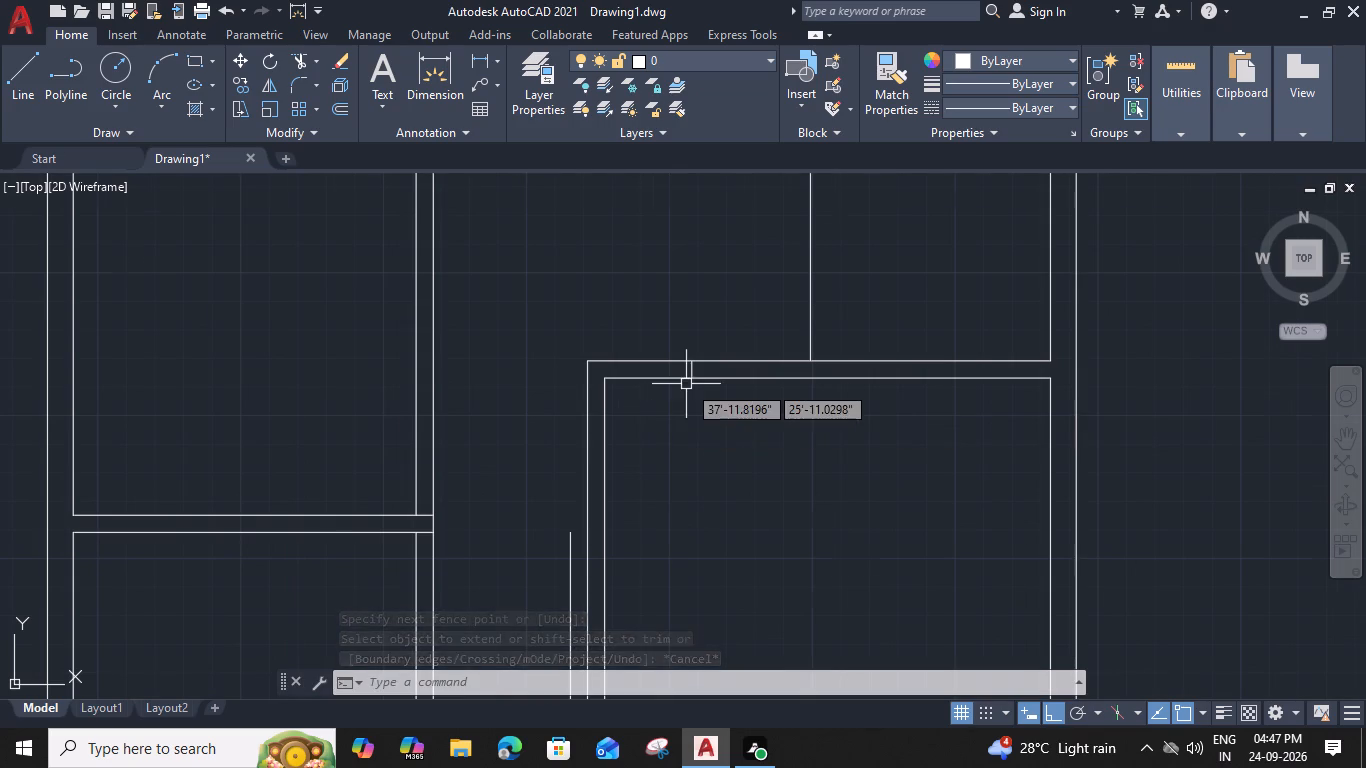
{"action": "scroll", "coordinate": [690, 382], "scroll_direction": "up", "scroll_amount": 1}
{"action": "left_click", "coordinate": [675, 360]}
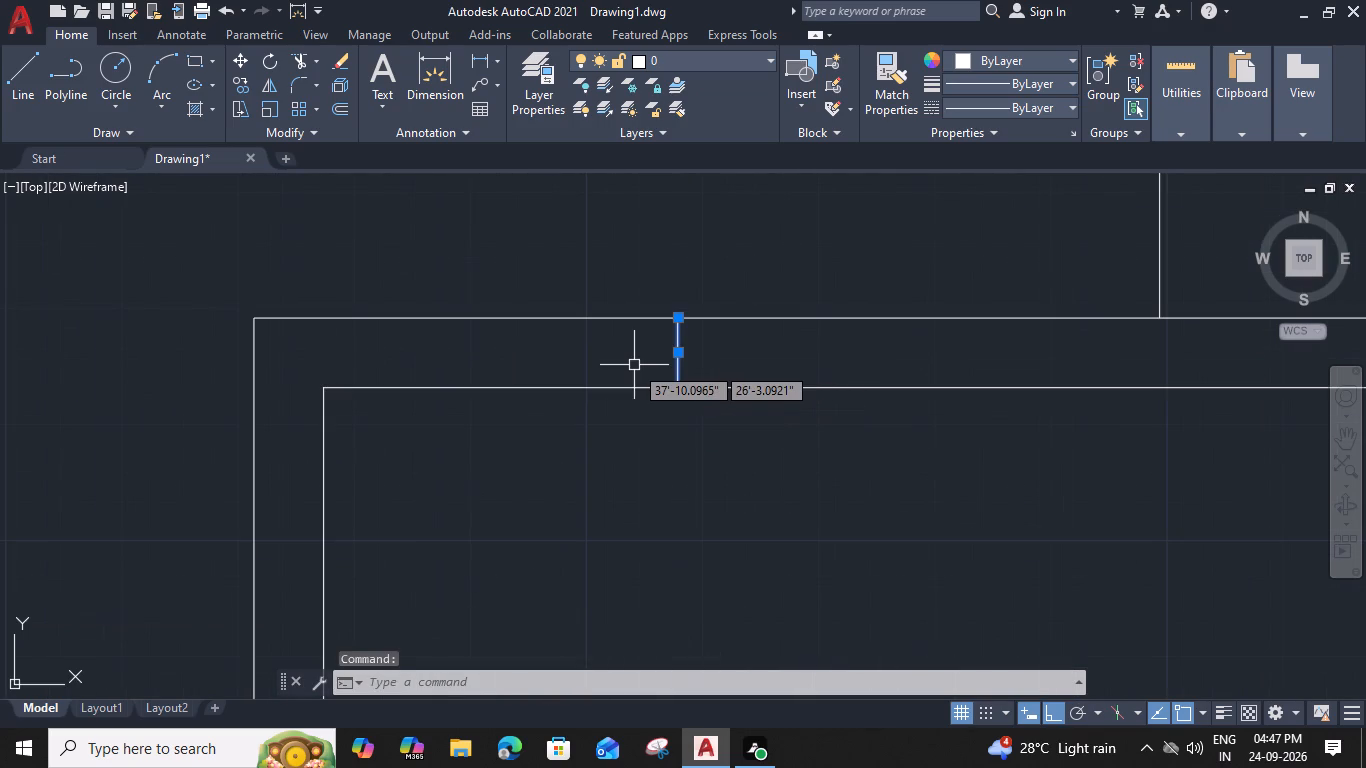
{"action": "key", "text": "Escape"}
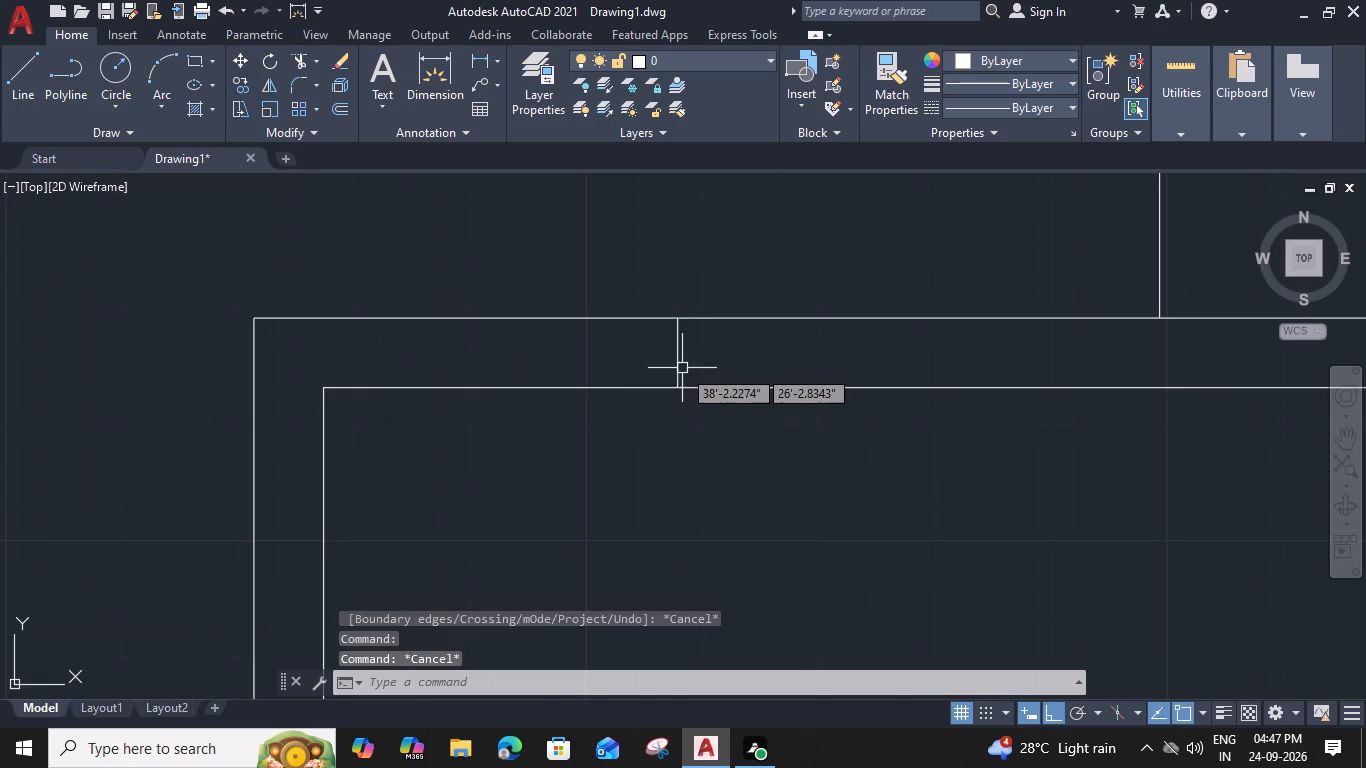
{"action": "scroll", "coordinate": [682, 368], "scroll_direction": "down", "scroll_amount": 2}
{"action": "middle_click_drag", "start_coordinate": [816, 376], "coordinate": [864, 260]}
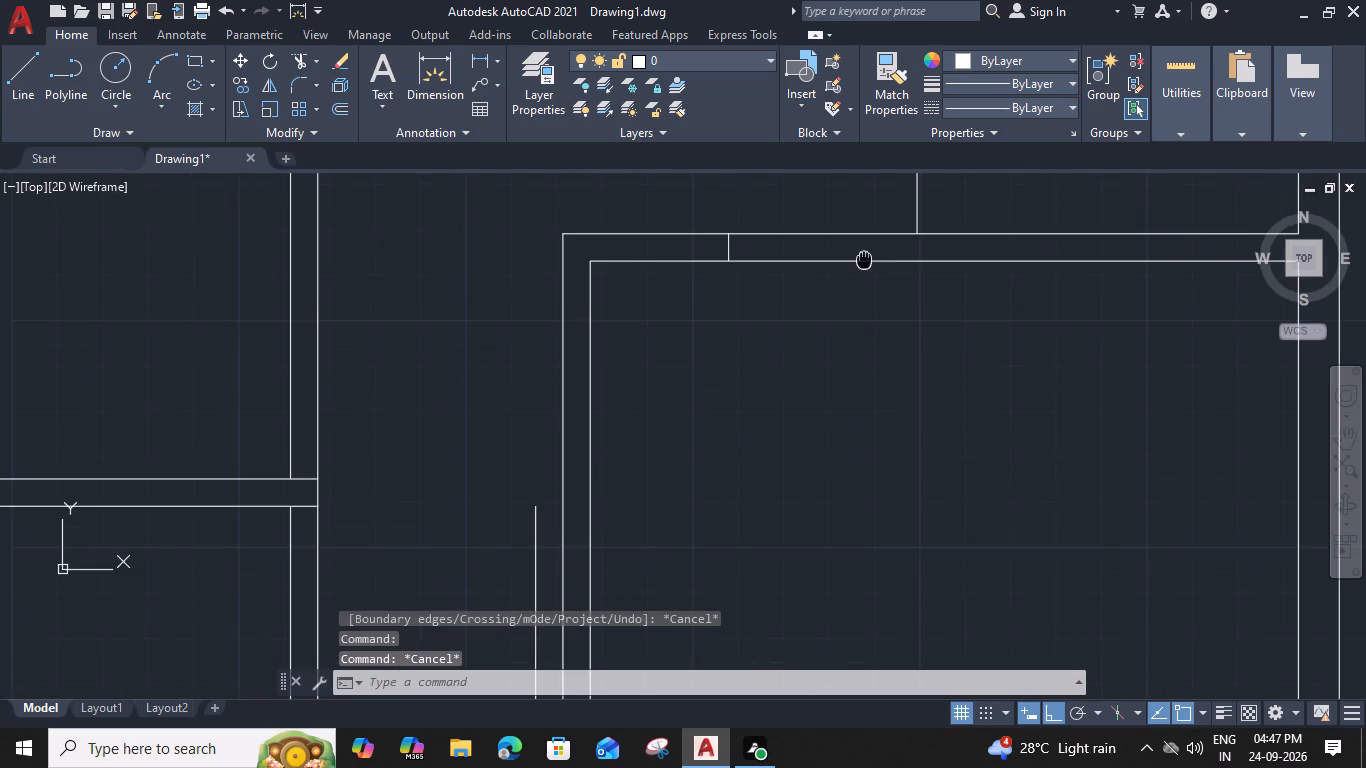
{"action": "scroll", "coordinate": [864, 260], "scroll_direction": "down", "scroll_amount": 2}
{"action": "type", "text": "ex"}
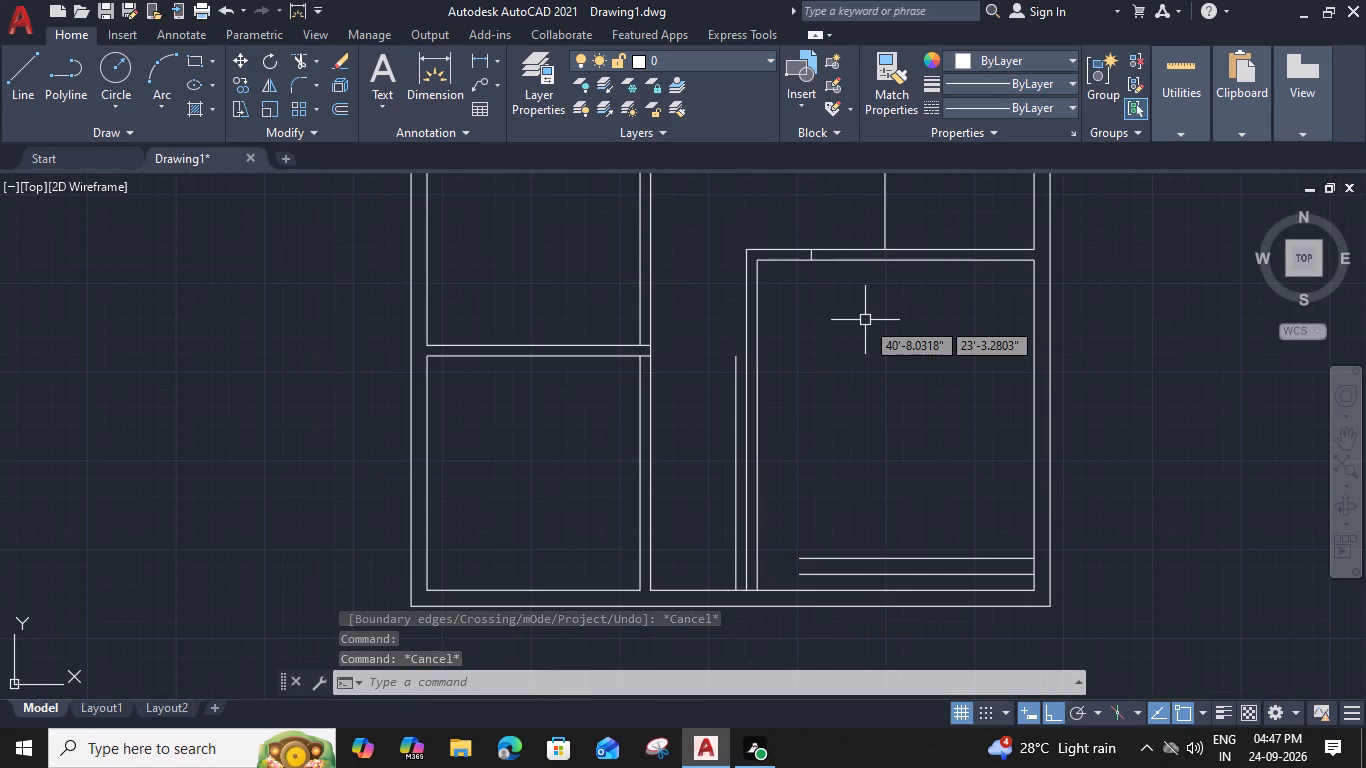
{"action": "key", "text": "space"}
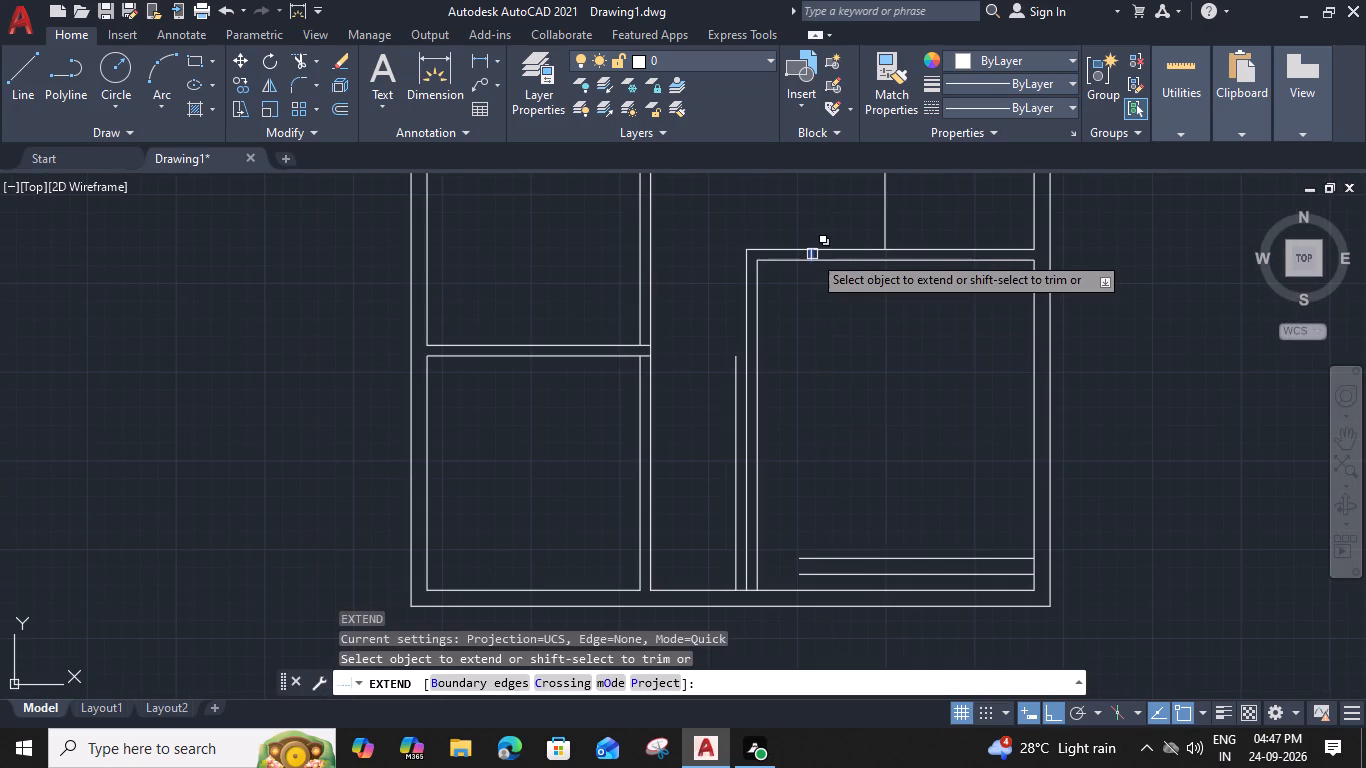
{"action": "left_click", "coordinate": [812, 257]}
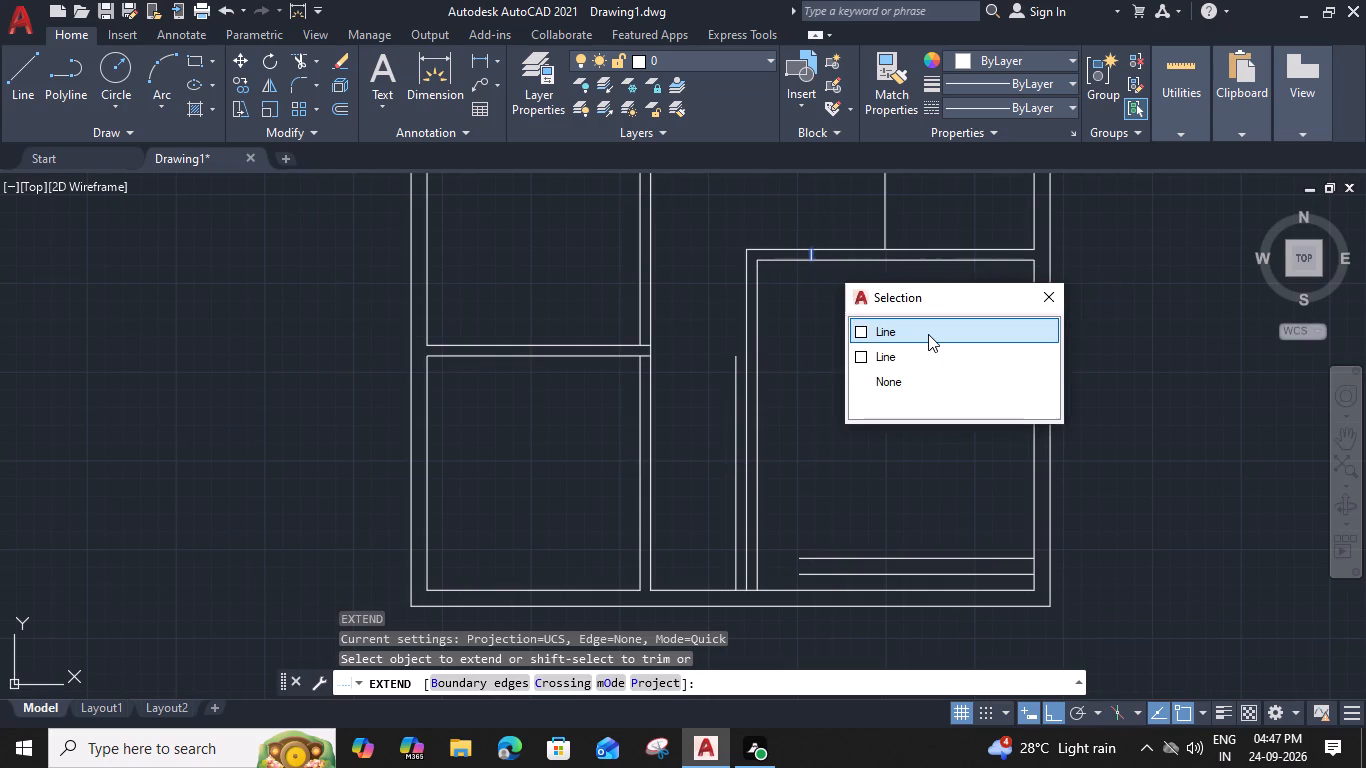
{"action": "left_click", "coordinate": [928, 334]}
{"action": "key", "text": "Escape"}
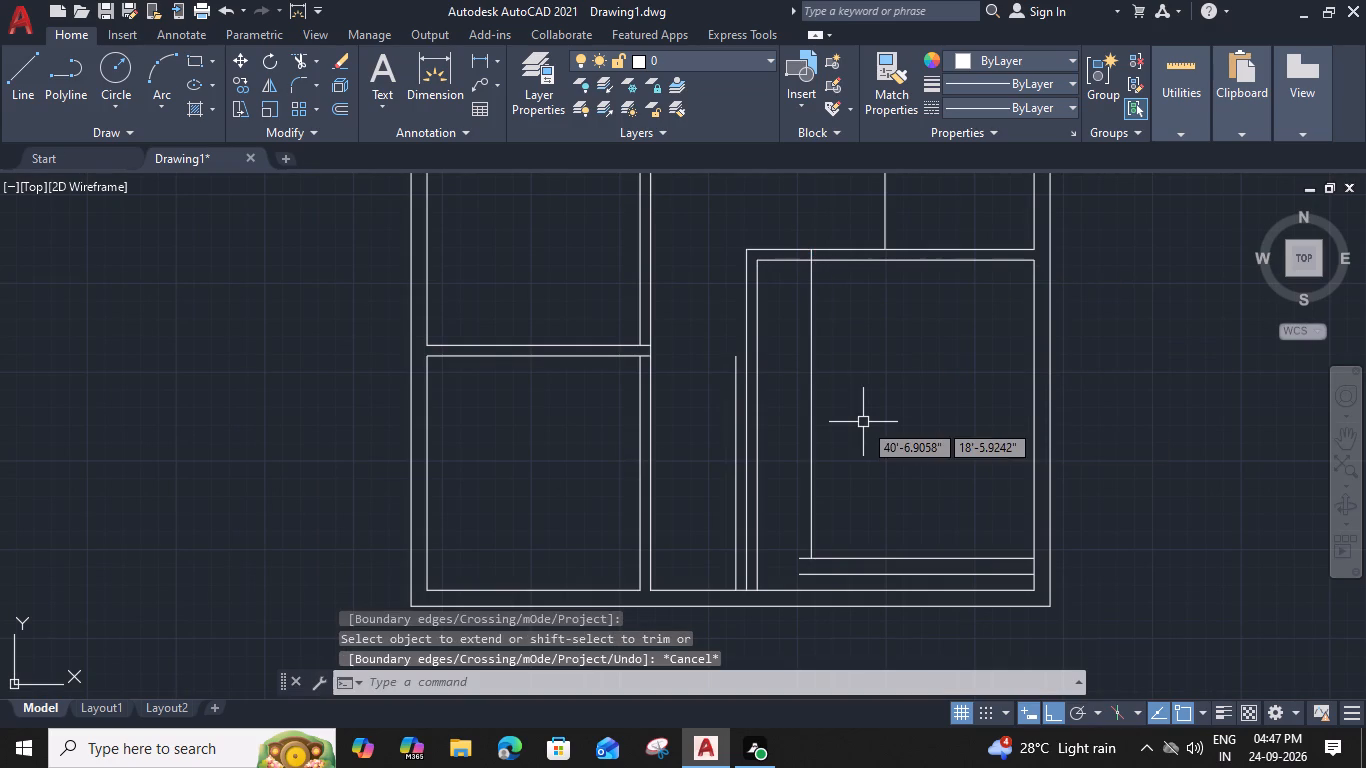
Offset the long vertical line inside the southeast room by 6" to the west.
{"action": "middle_click_drag", "start_coordinate": [863, 422], "coordinate": [906, 412]}
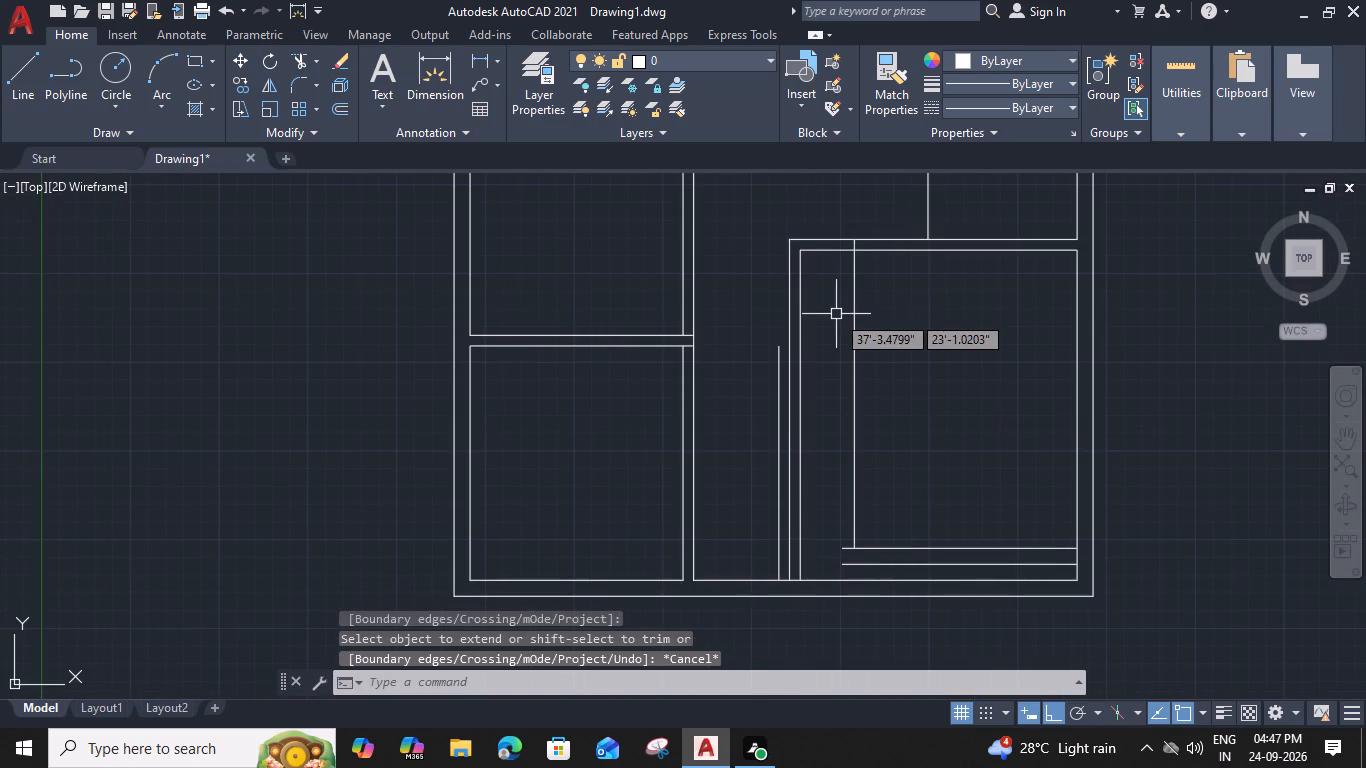
{"action": "left_click", "coordinate": [856, 315]}
{"action": "key", "text": "o"}
{"action": "key", "text": "Return"}
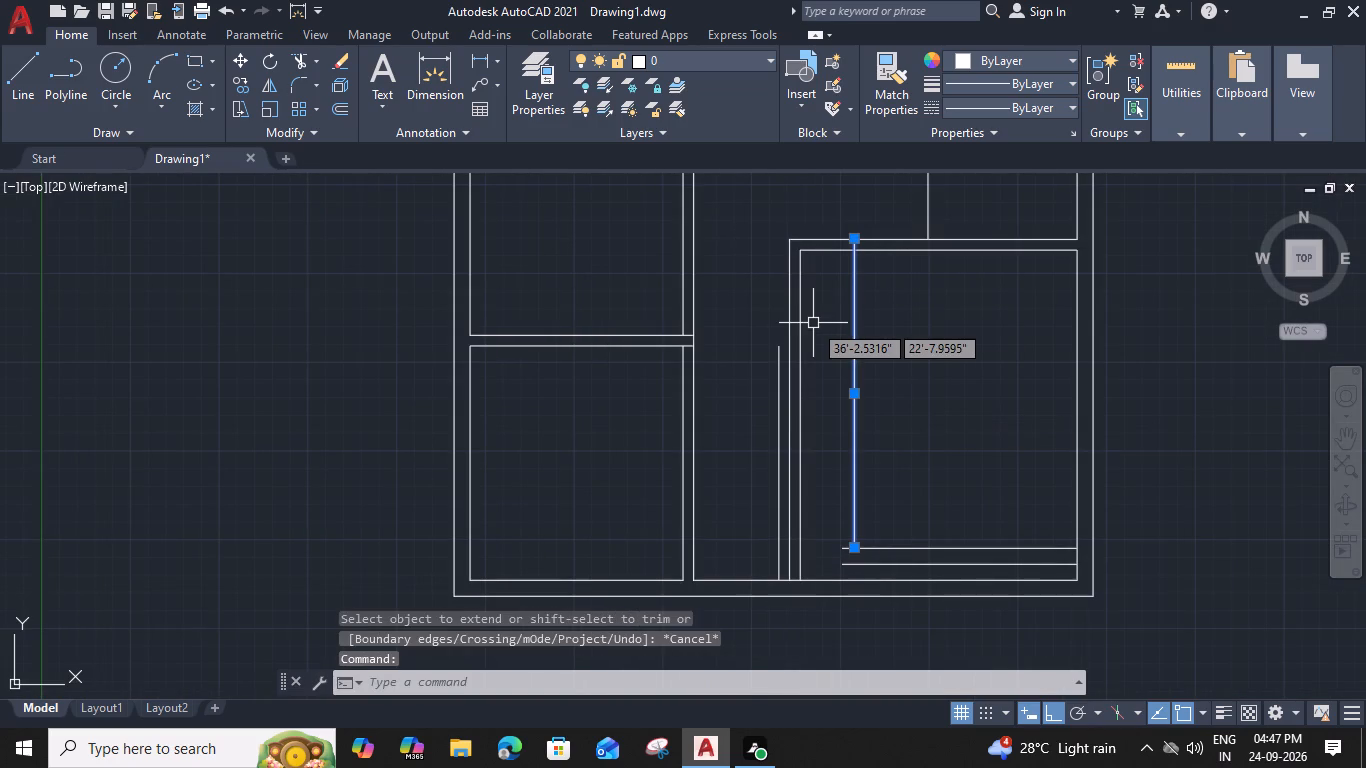
{"action": "key", "text": "6"}
{"action": "key", "text": "shift+quotedbl"}
{"action": "key", "text": "Return"}
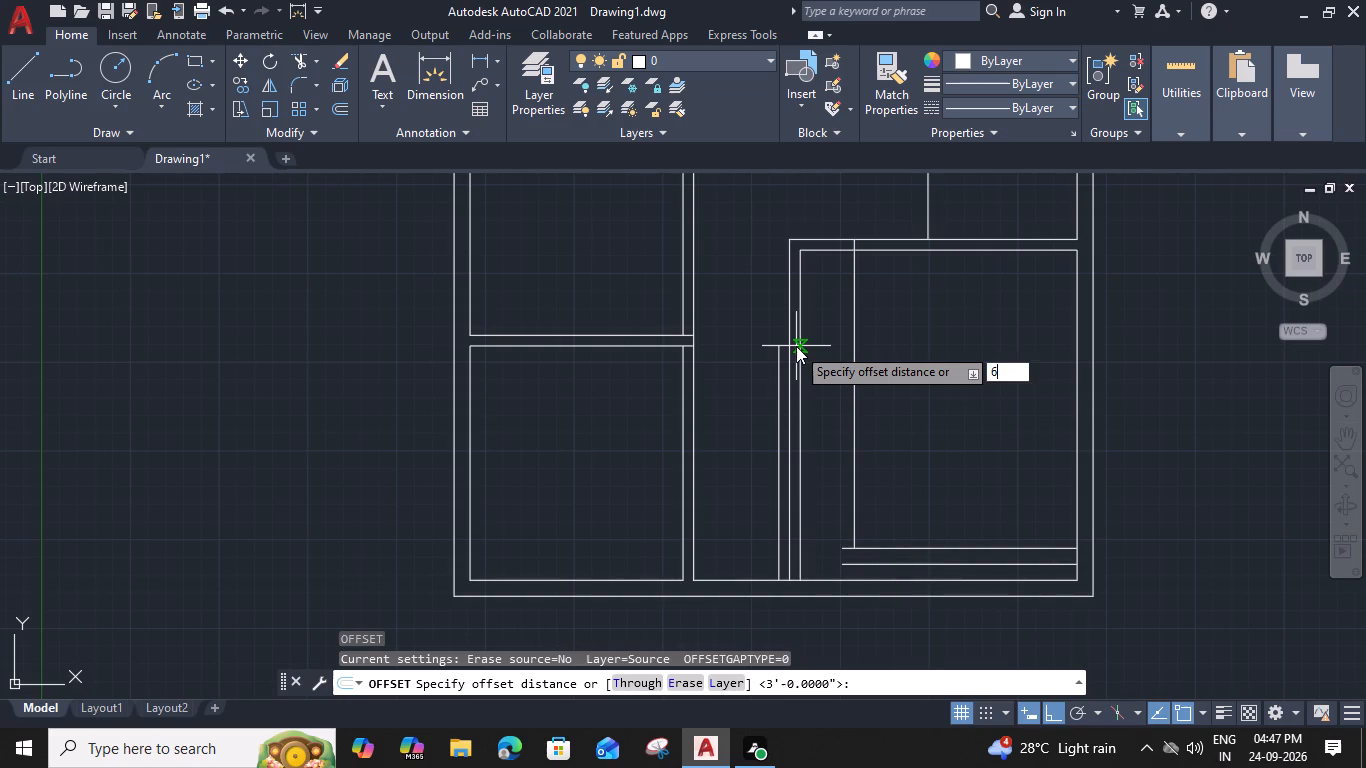
{"action": "left_click", "coordinate": [796, 346]}
{"action": "key", "text": "Escape"}
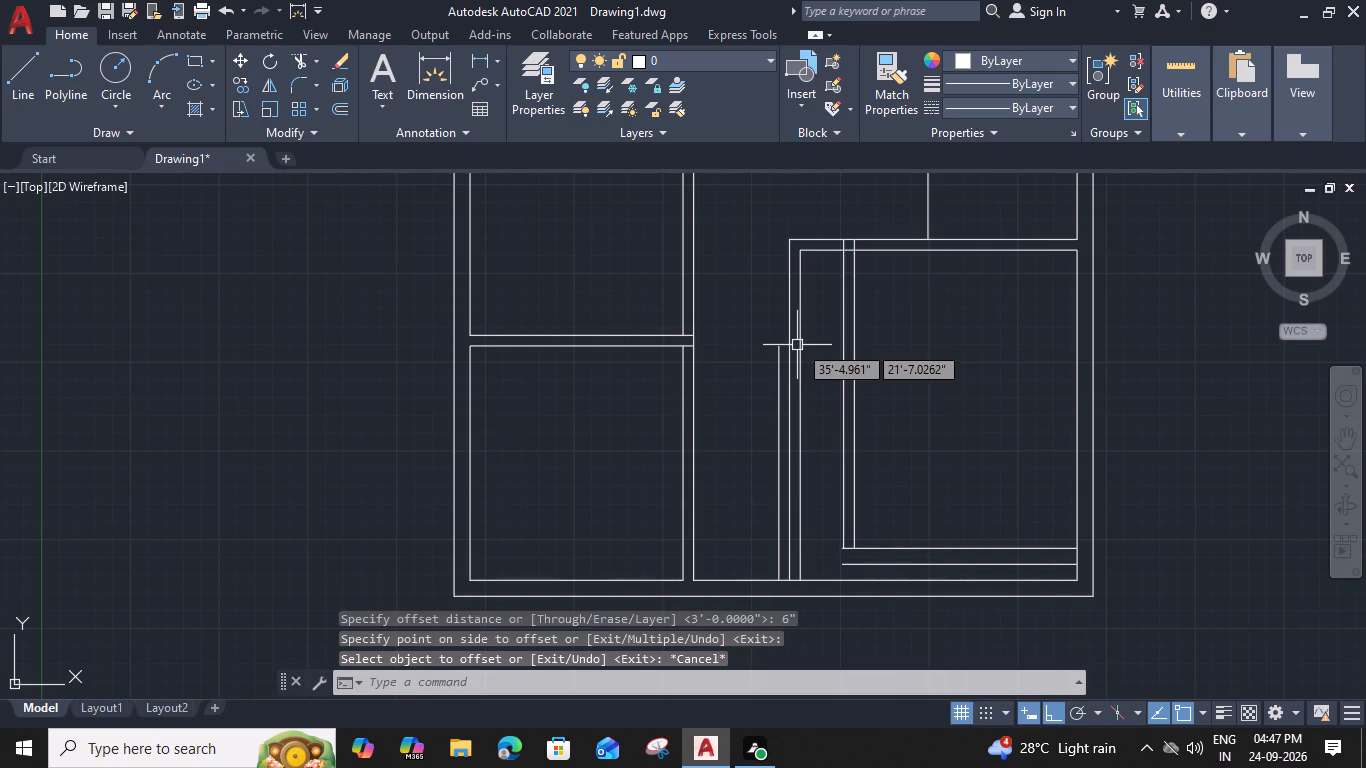
Trim the southeast room's north wall lines back to the new double-line west wall and clean up their corner.
{"action": "type", "text": "tr"}
{"action": "key", "text": "space"}
{"action": "left_click", "coordinate": [823, 244]}
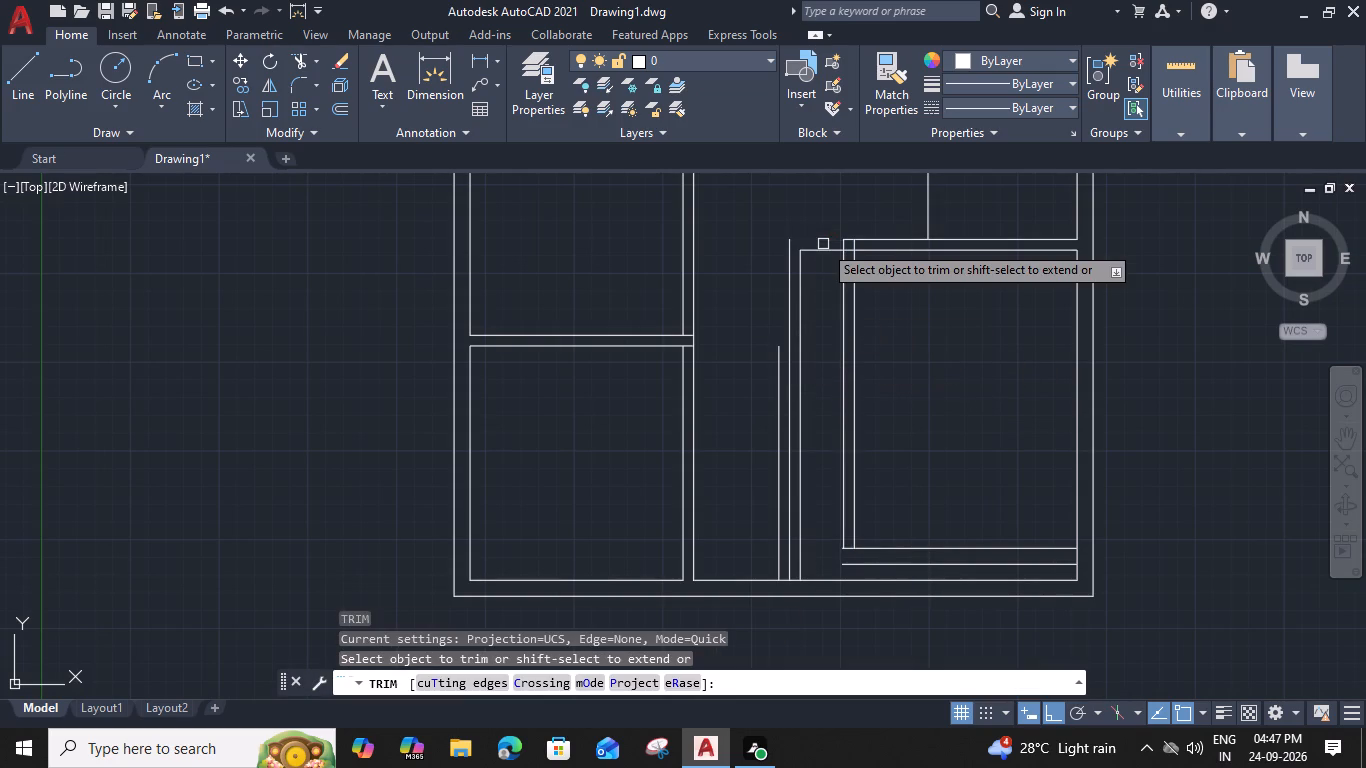
{"action": "left_click", "coordinate": [822, 255]}
{"action": "left_click", "coordinate": [830, 233]}
{"action": "scroll", "coordinate": [845, 226], "scroll_direction": "up", "scroll_amount": 3}
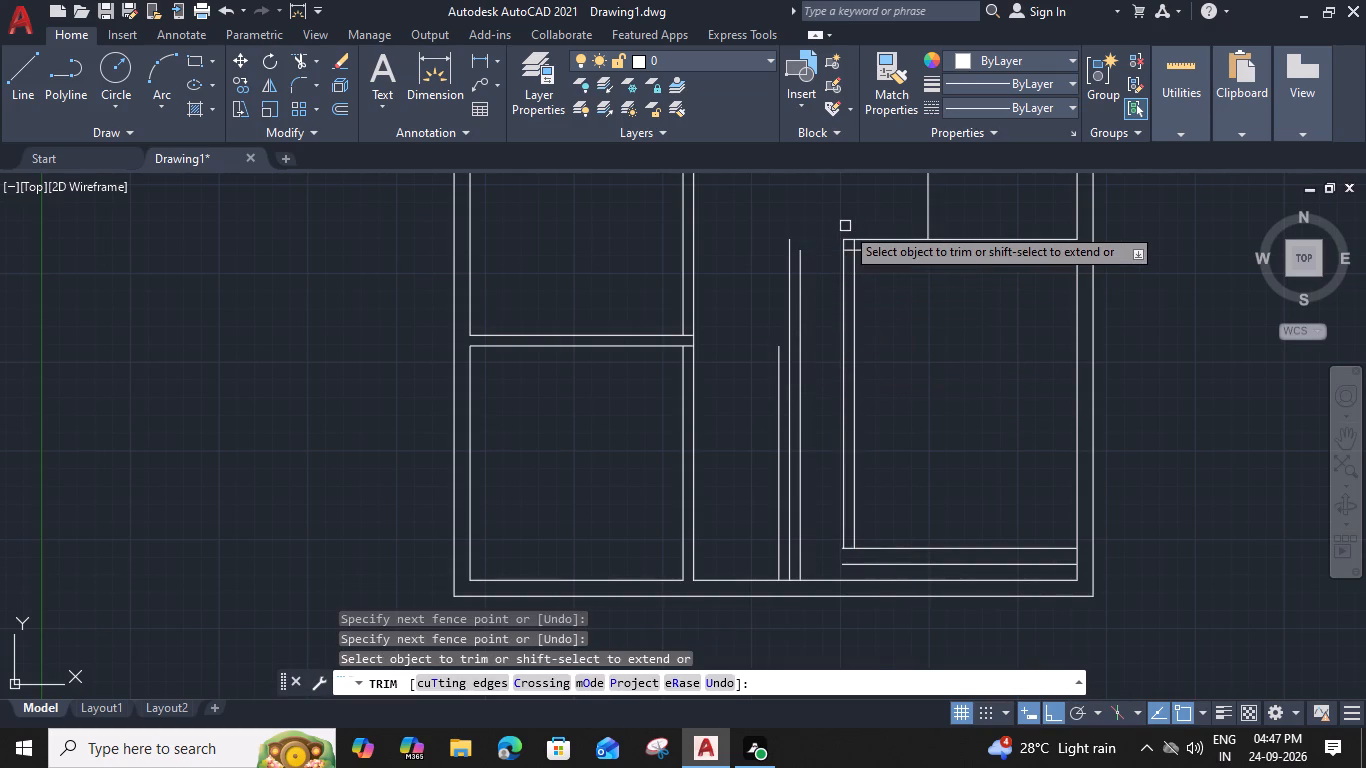
{"action": "left_click", "coordinate": [874, 308]}
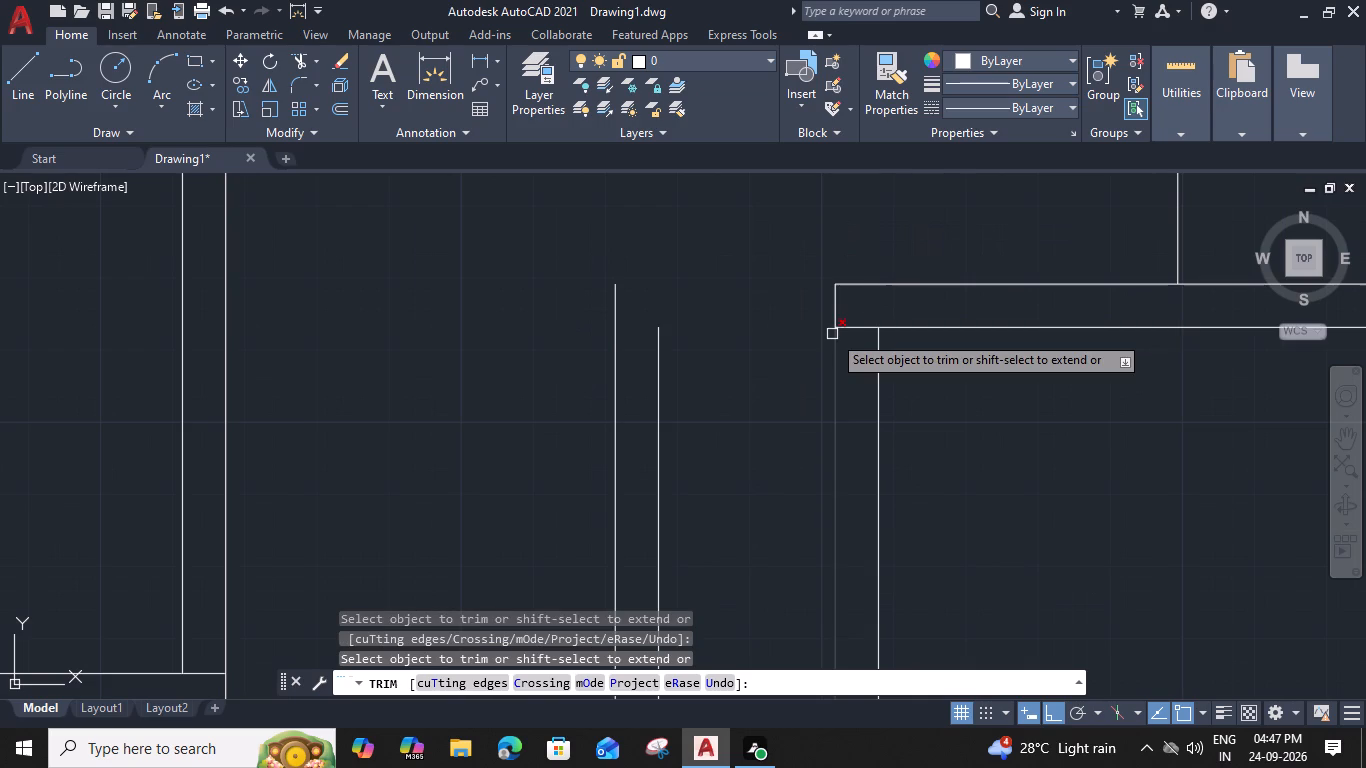
{"action": "left_click", "coordinate": [858, 329]}
Remove the two leftover vertical lines of the southeast room's old west wall with Trim.
{"action": "scroll", "coordinate": [855, 329], "scroll_direction": "down", "scroll_amount": 2}
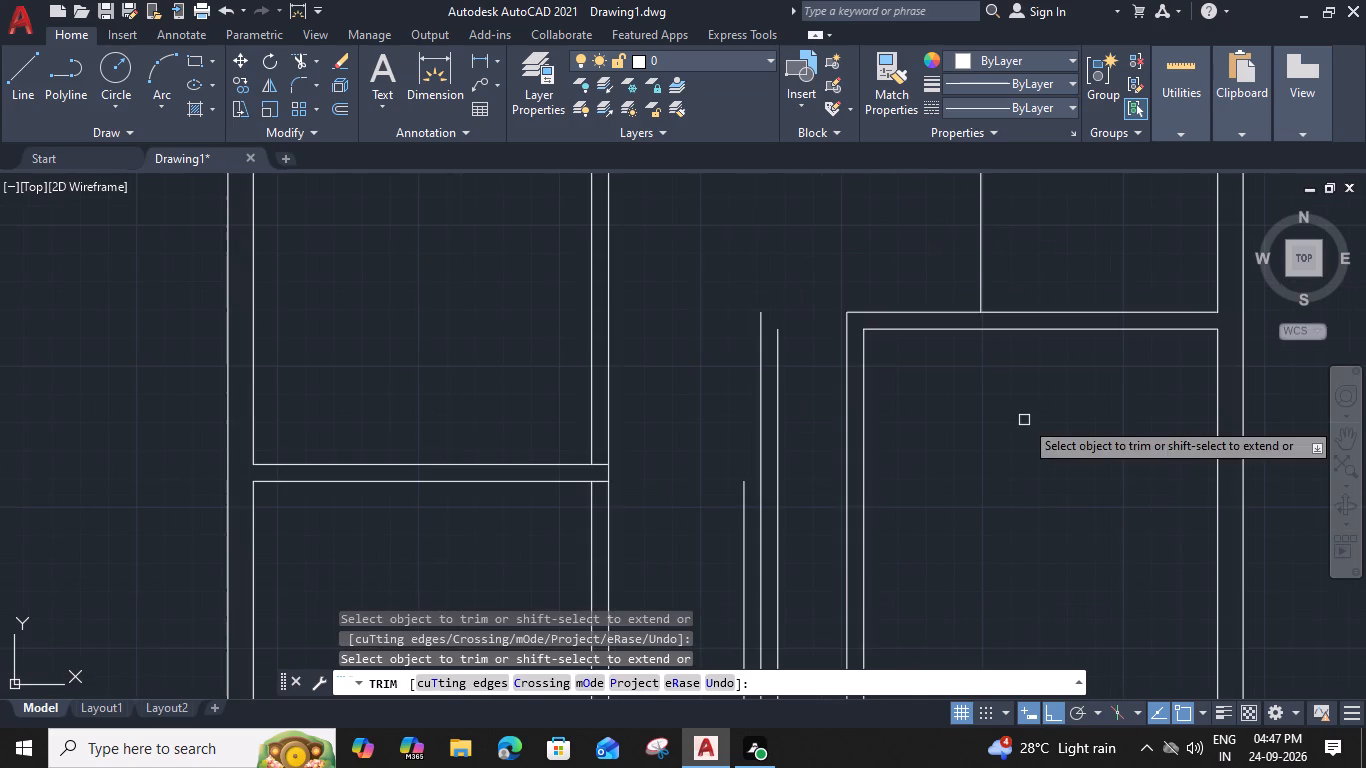
{"action": "middle_click_drag", "start_coordinate": [1024, 420], "coordinate": [1020, 364]}
{"action": "scroll", "coordinate": [956, 450], "scroll_direction": "down", "scroll_amount": 2}
{"action": "middle_click_drag", "start_coordinate": [953, 467], "coordinate": [970, 457]}
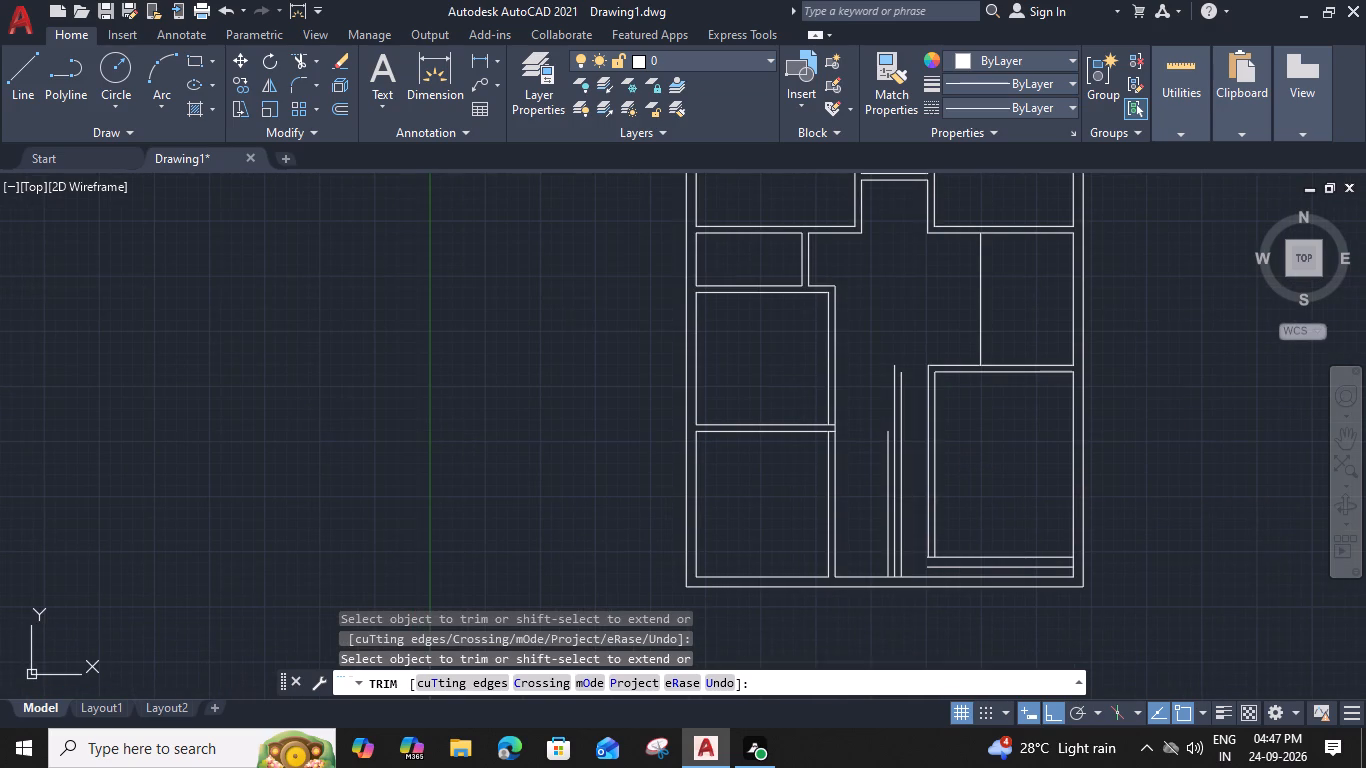
{"action": "left_click", "coordinate": [902, 405]}
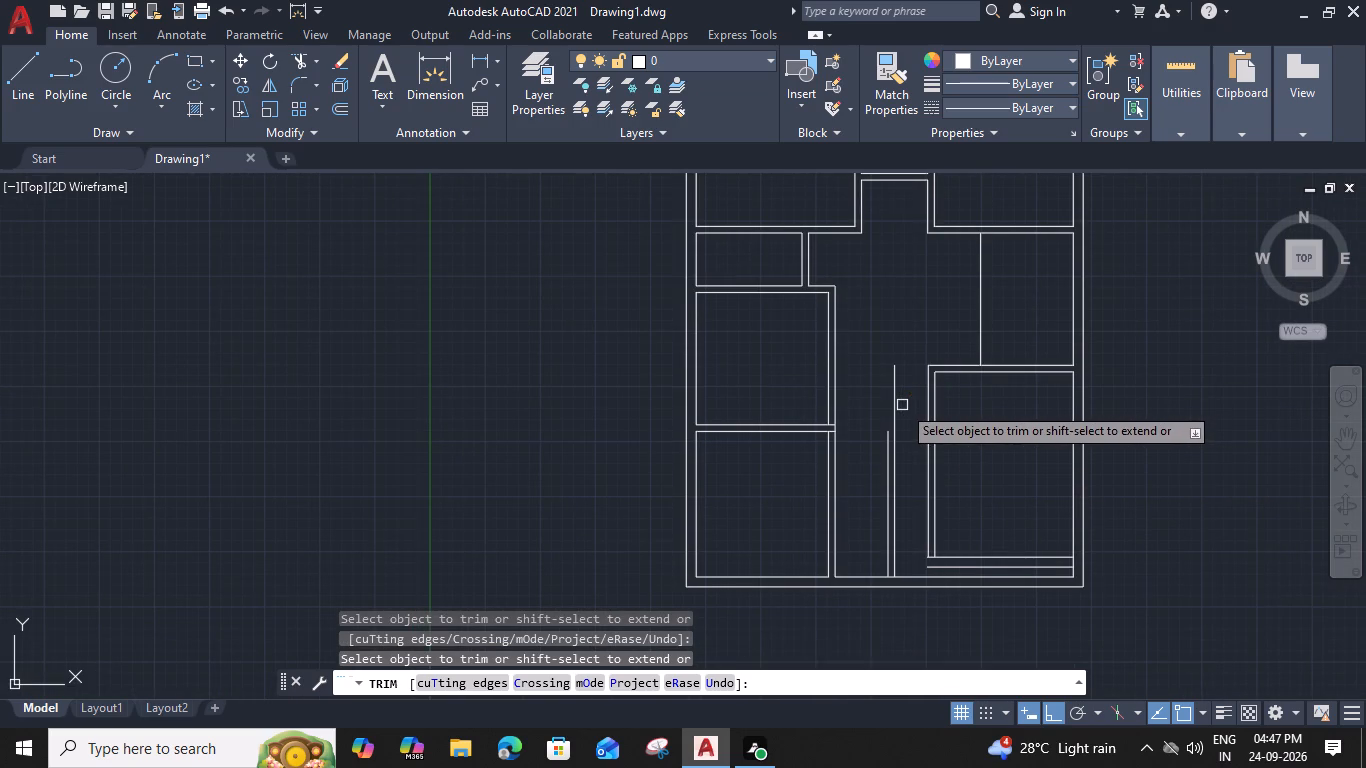
{"action": "left_click", "coordinate": [899, 402]}
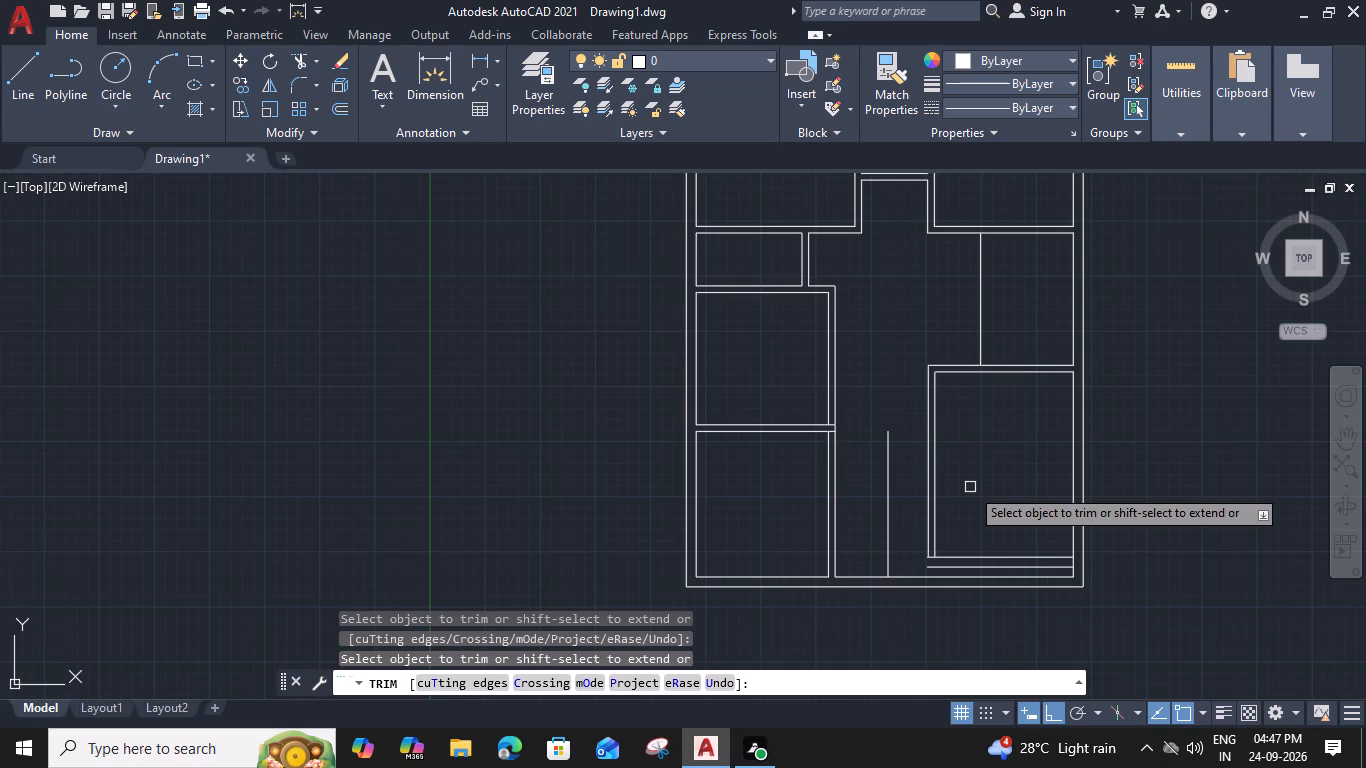
{"action": "key", "text": "Escape"}
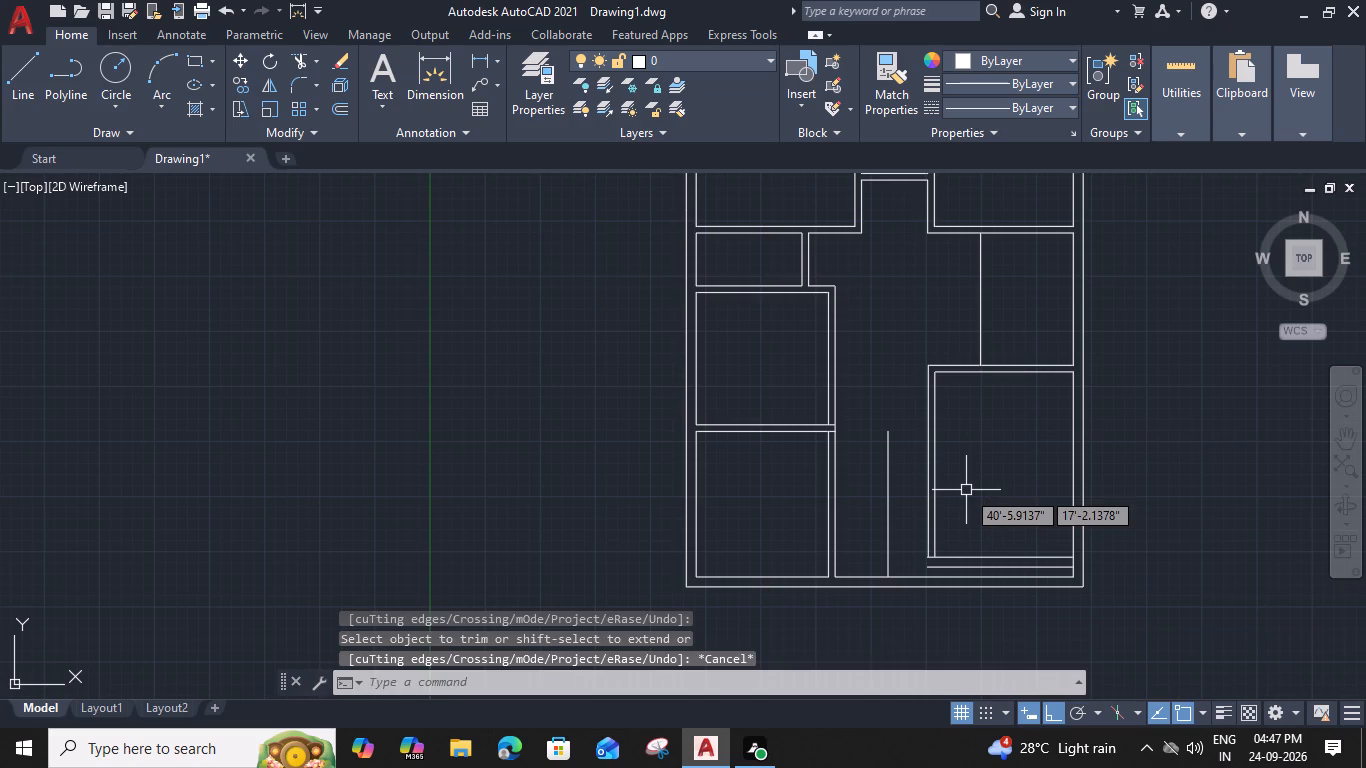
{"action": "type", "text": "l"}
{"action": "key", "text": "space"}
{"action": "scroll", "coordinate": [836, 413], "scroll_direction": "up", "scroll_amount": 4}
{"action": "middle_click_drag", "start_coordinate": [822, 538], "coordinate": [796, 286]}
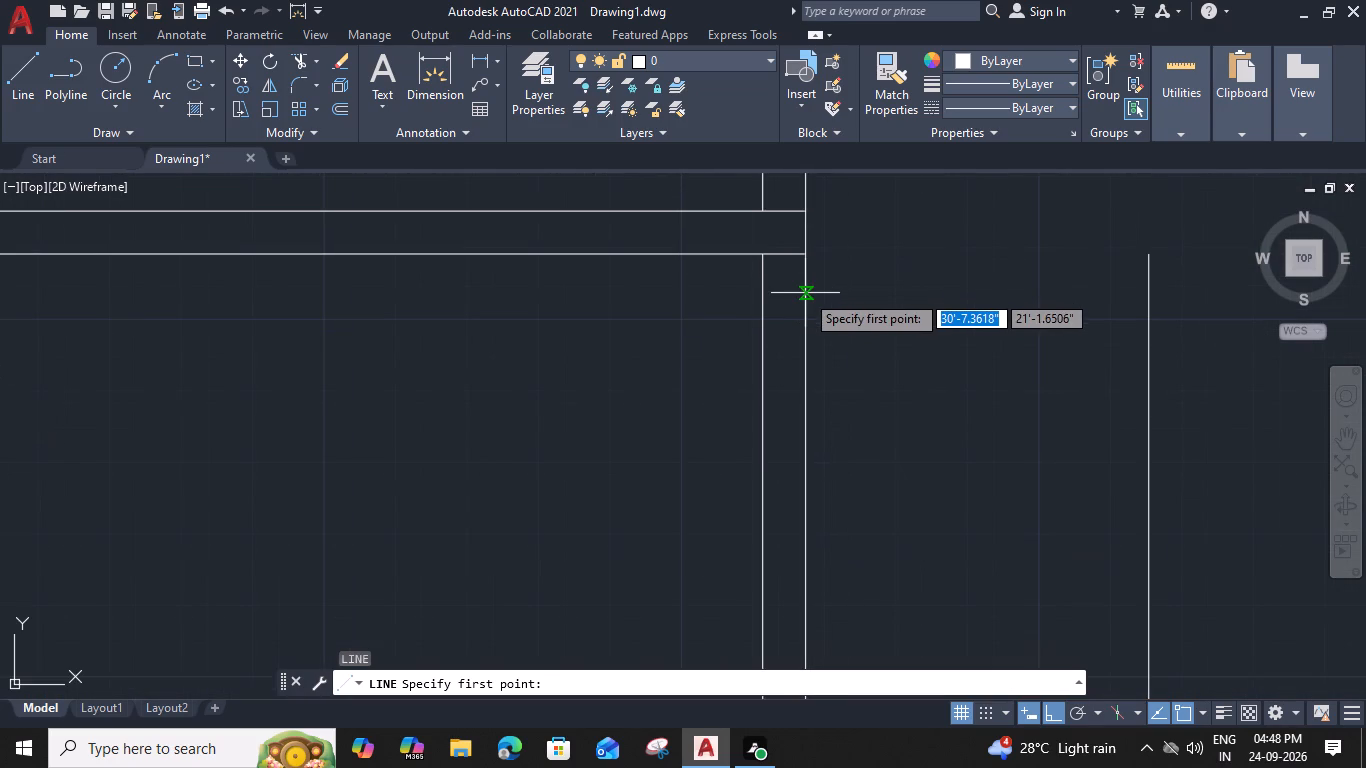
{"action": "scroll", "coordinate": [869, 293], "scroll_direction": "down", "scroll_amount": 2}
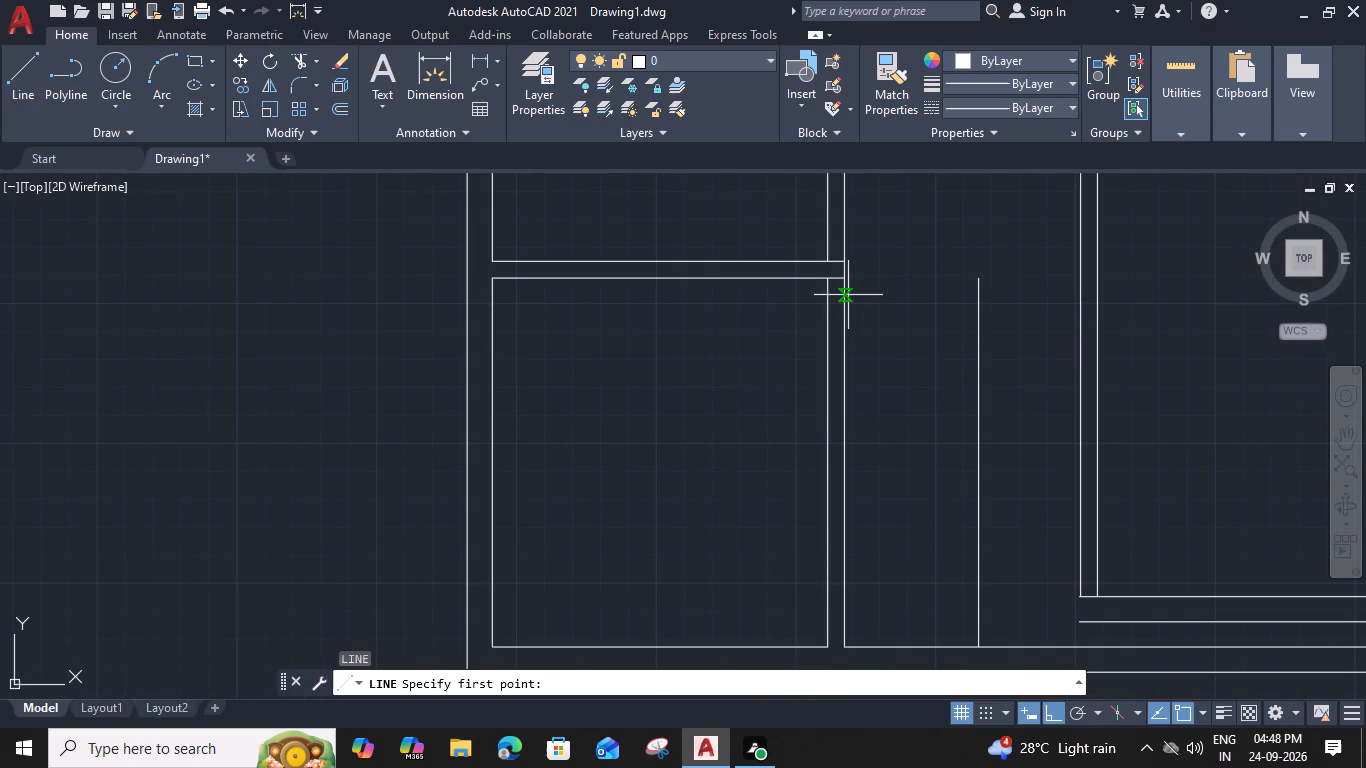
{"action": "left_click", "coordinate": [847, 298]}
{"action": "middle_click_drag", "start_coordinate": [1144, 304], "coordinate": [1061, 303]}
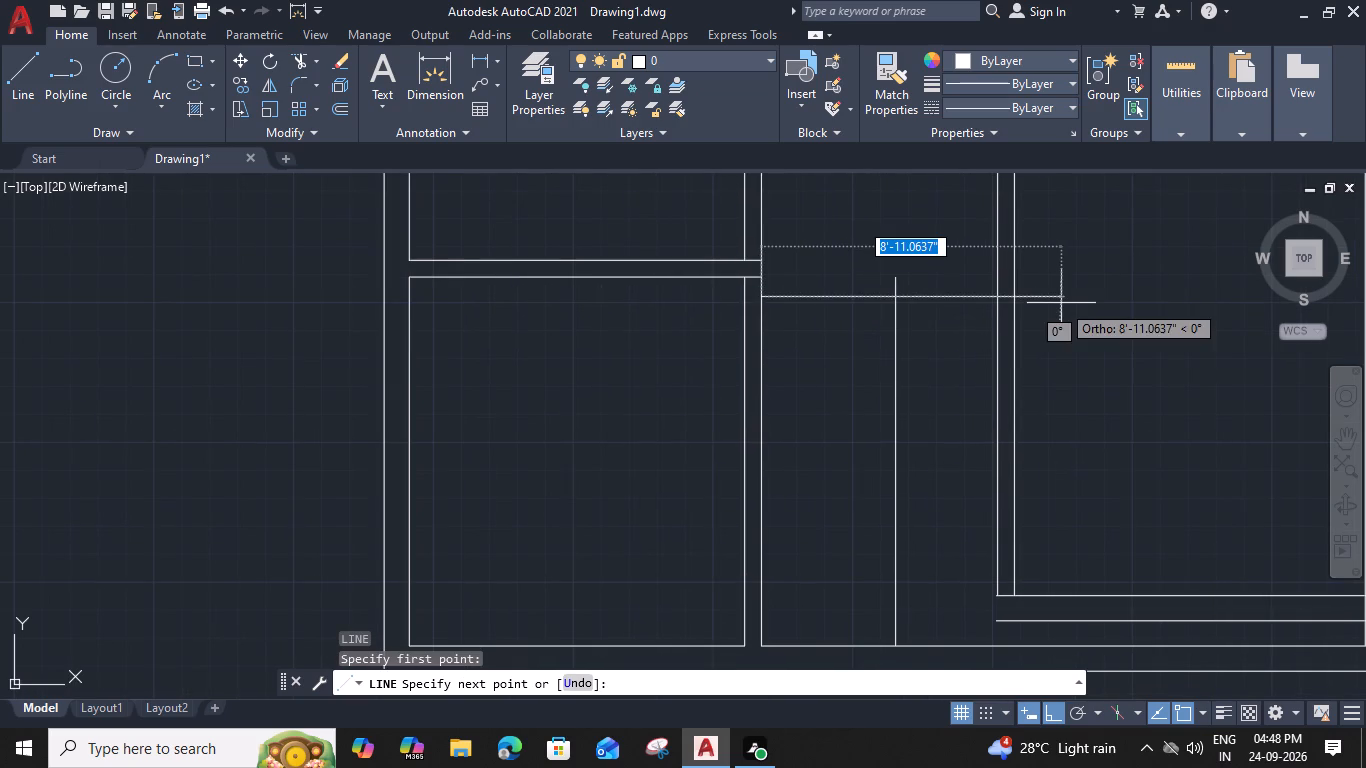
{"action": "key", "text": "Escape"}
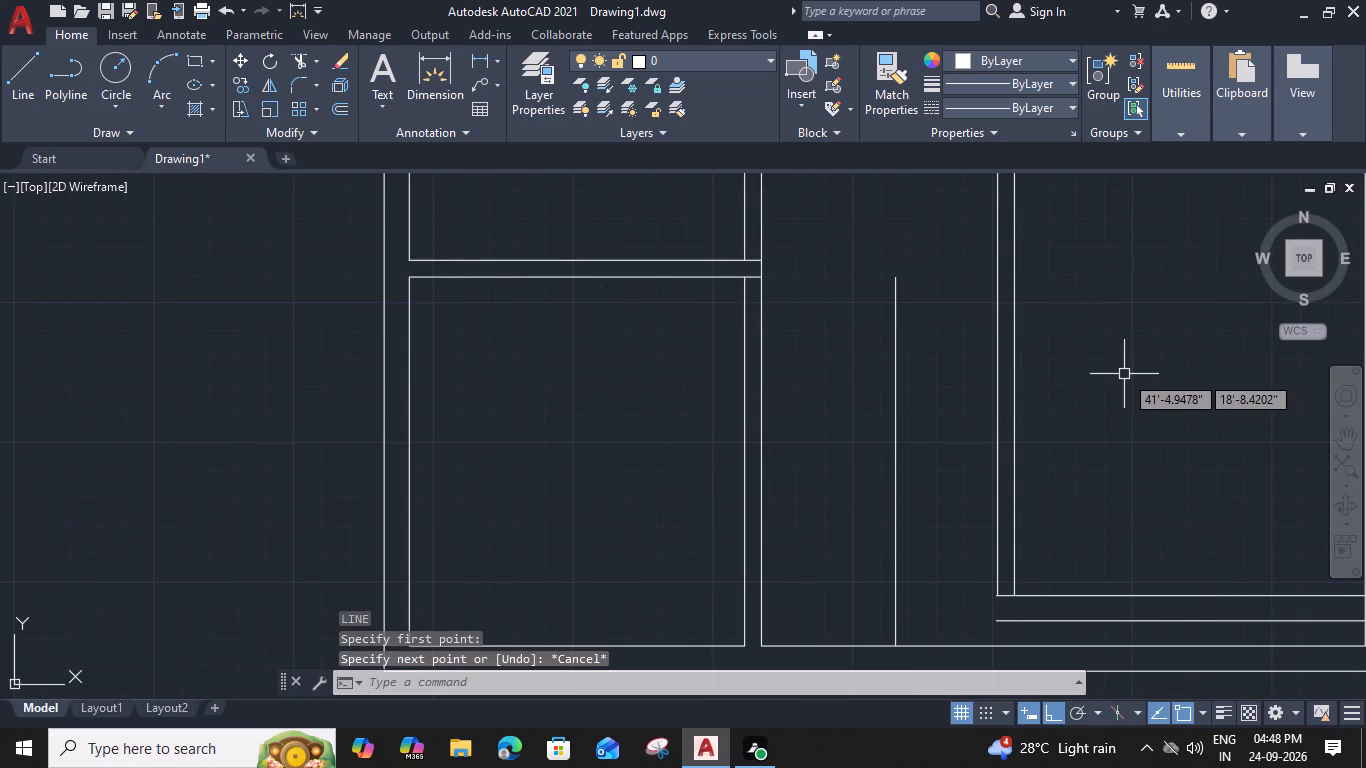
Offset the south outer wall's inner line 4'6" north, and offset that new line another 6" north.
{"action": "scroll", "coordinate": [1079, 205], "scroll_direction": "down", "scroll_amount": 1}
{"action": "middle_click_drag", "start_coordinate": [1003, 381], "coordinate": [928, 367]}
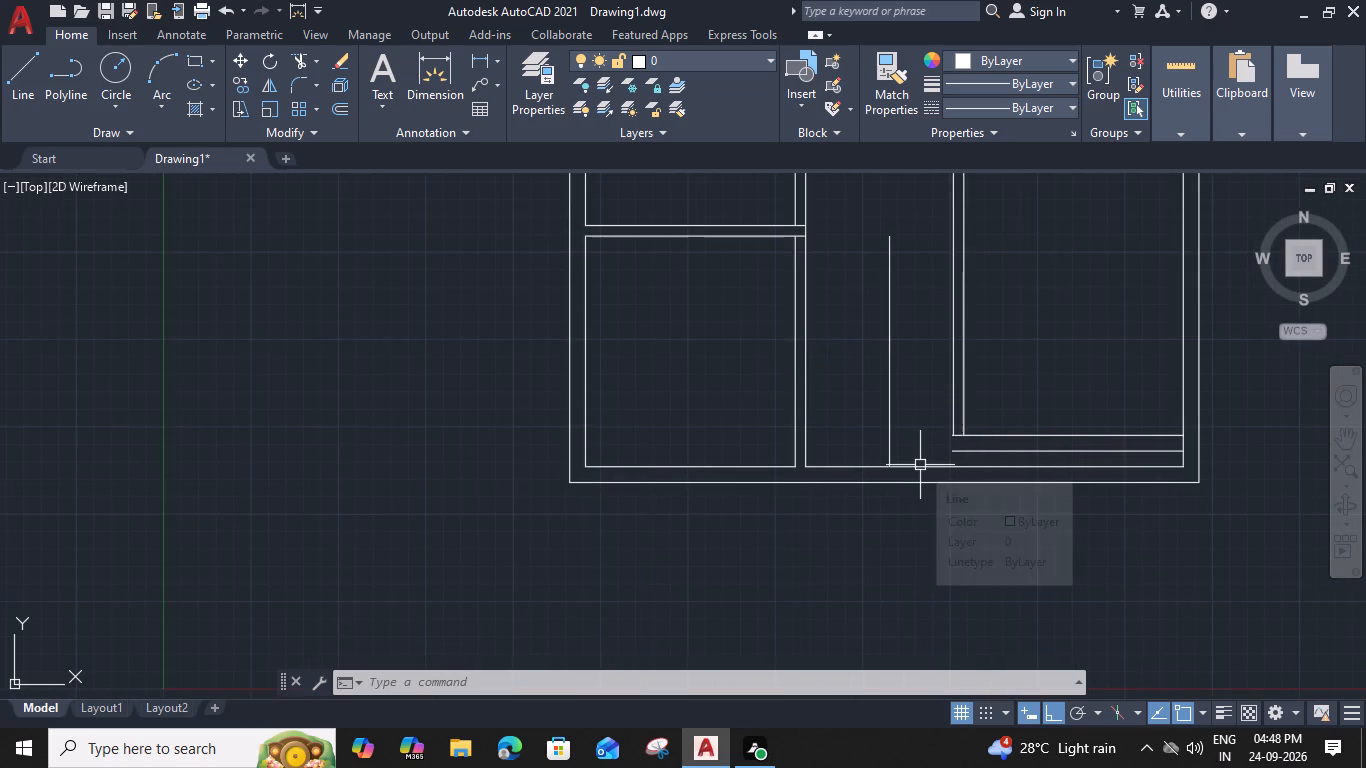
{"action": "left_click", "coordinate": [921, 468]}
{"action": "key", "text": "o"}
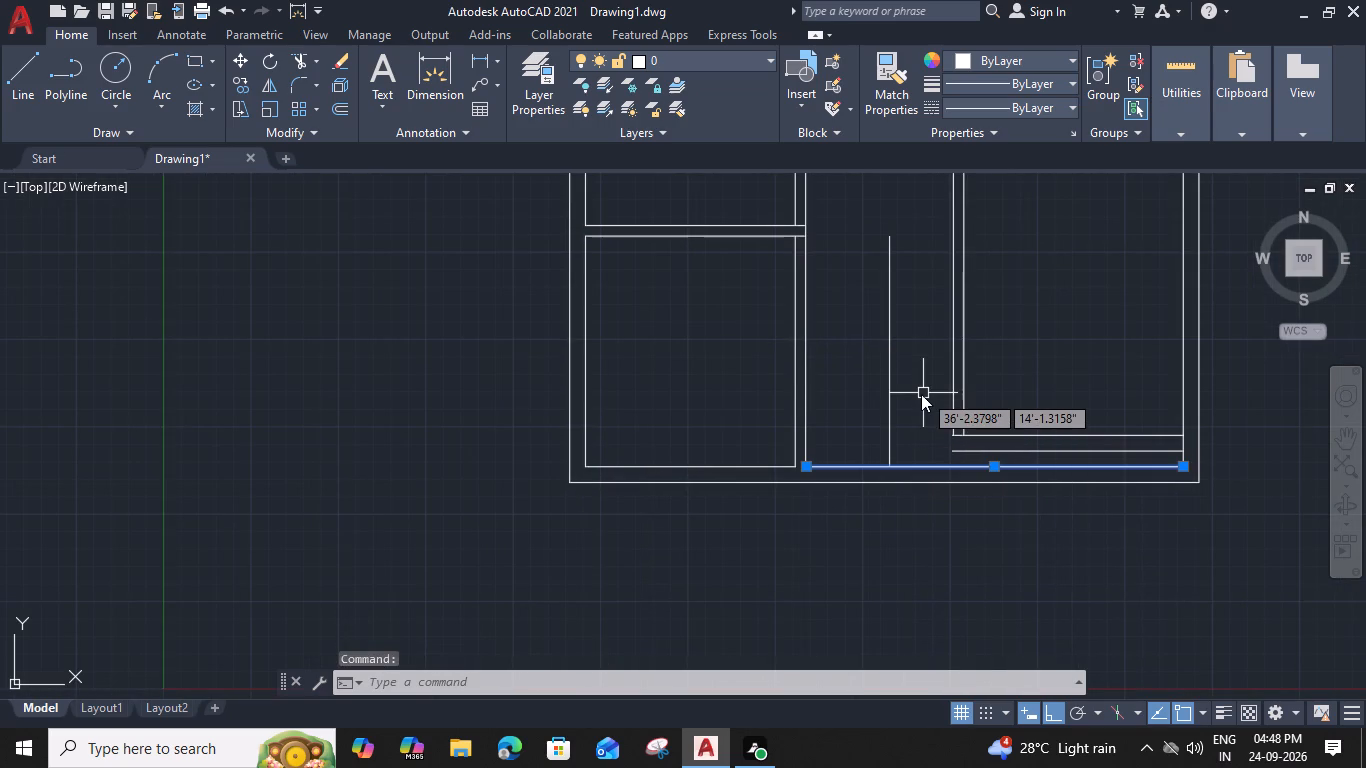
{"action": "key", "text": "Return"}
{"action": "type", "text": "4'6\""}
{"action": "key", "text": "Return"}
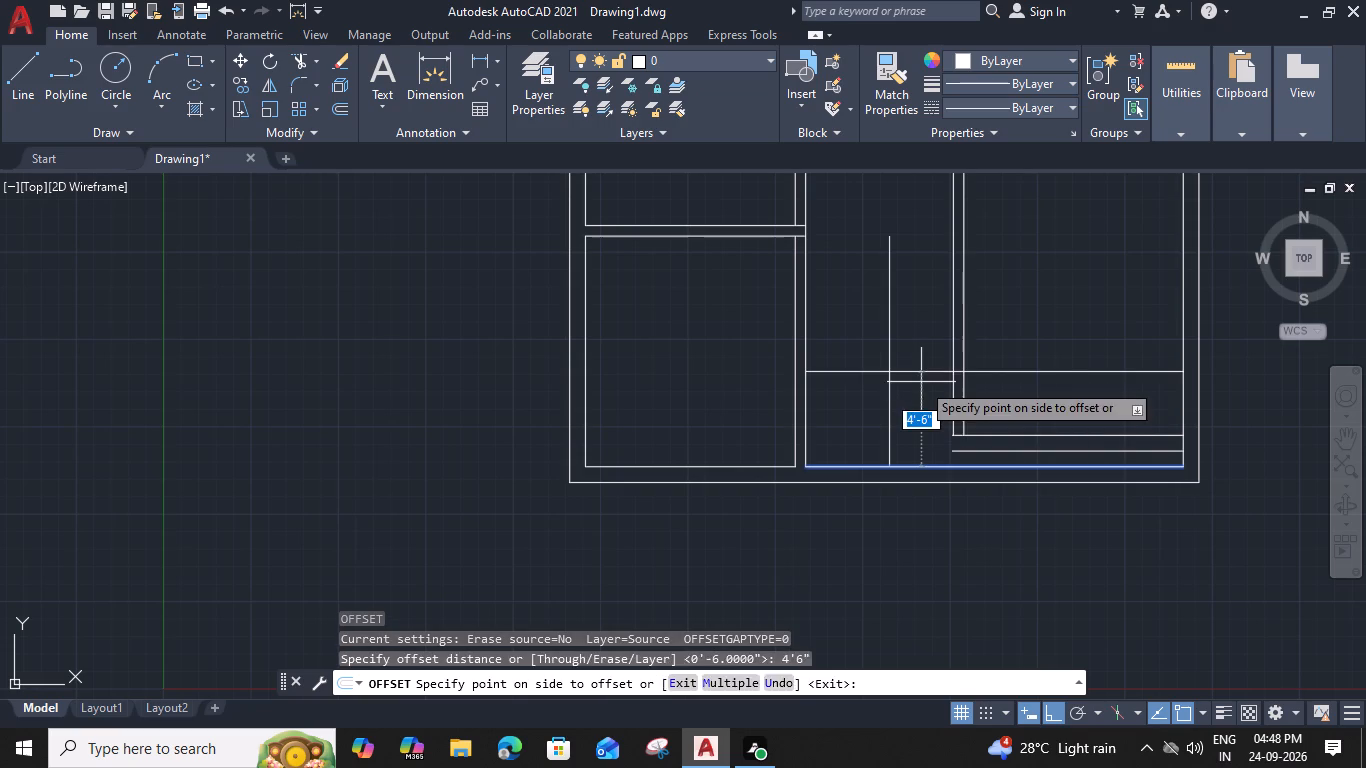
{"action": "left_click", "coordinate": [921, 382]}
{"action": "left_click", "coordinate": [930, 369]}
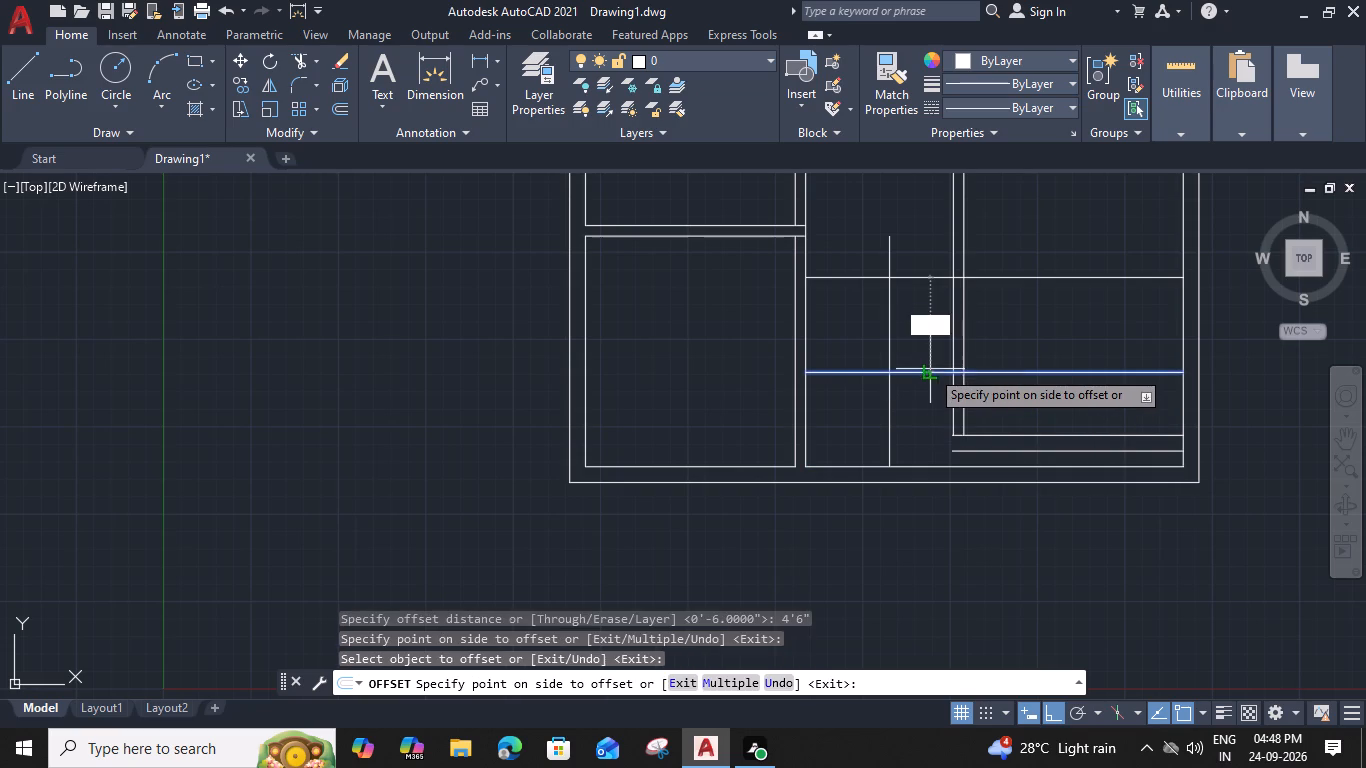
{"action": "type", "text": "6\""}
{"action": "key", "text": "Return"}
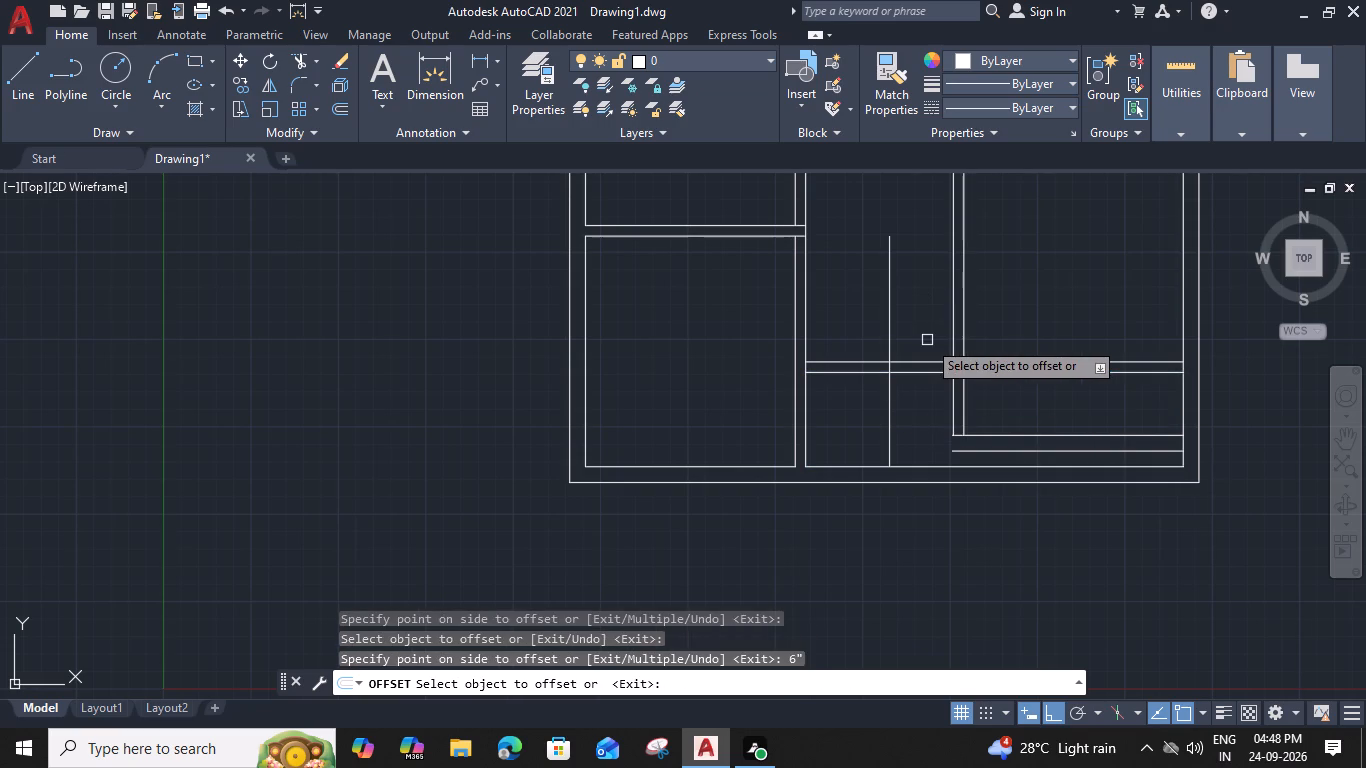
Offset the free-standing vertical line east of the southwest room by 6" to the west.
{"action": "middle_click_drag", "start_coordinate": [921, 340], "coordinate": [894, 345]}
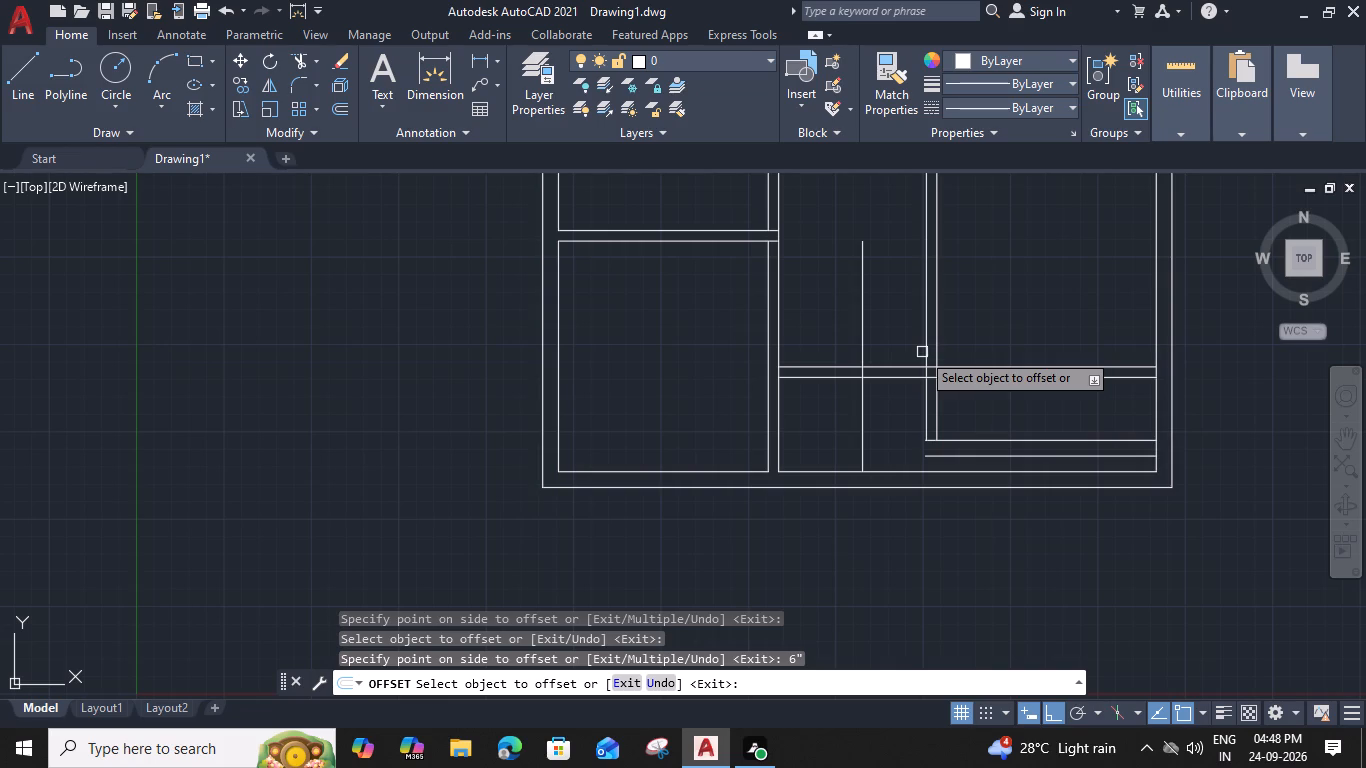
{"action": "left_click", "coordinate": [863, 313]}
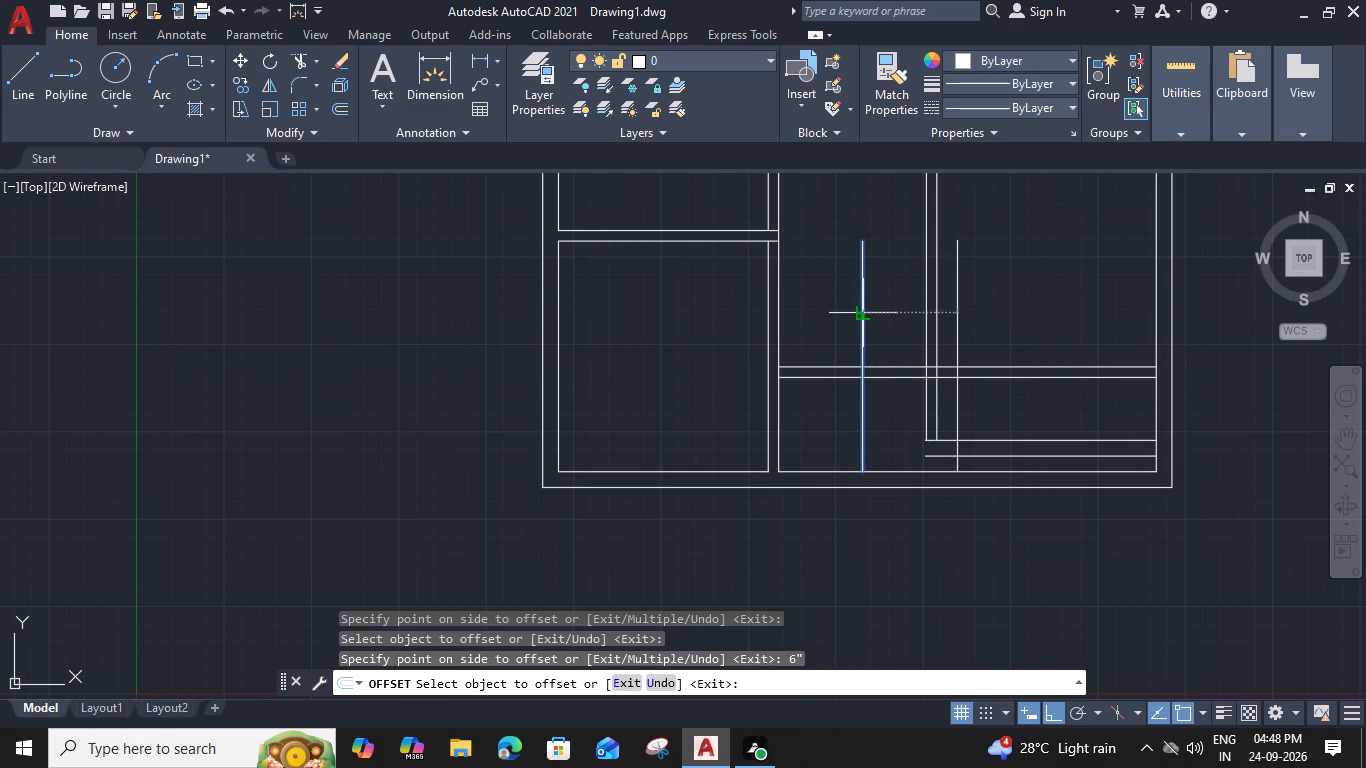
{"action": "type", "text": "6\""}
{"action": "key", "text": "Return"}
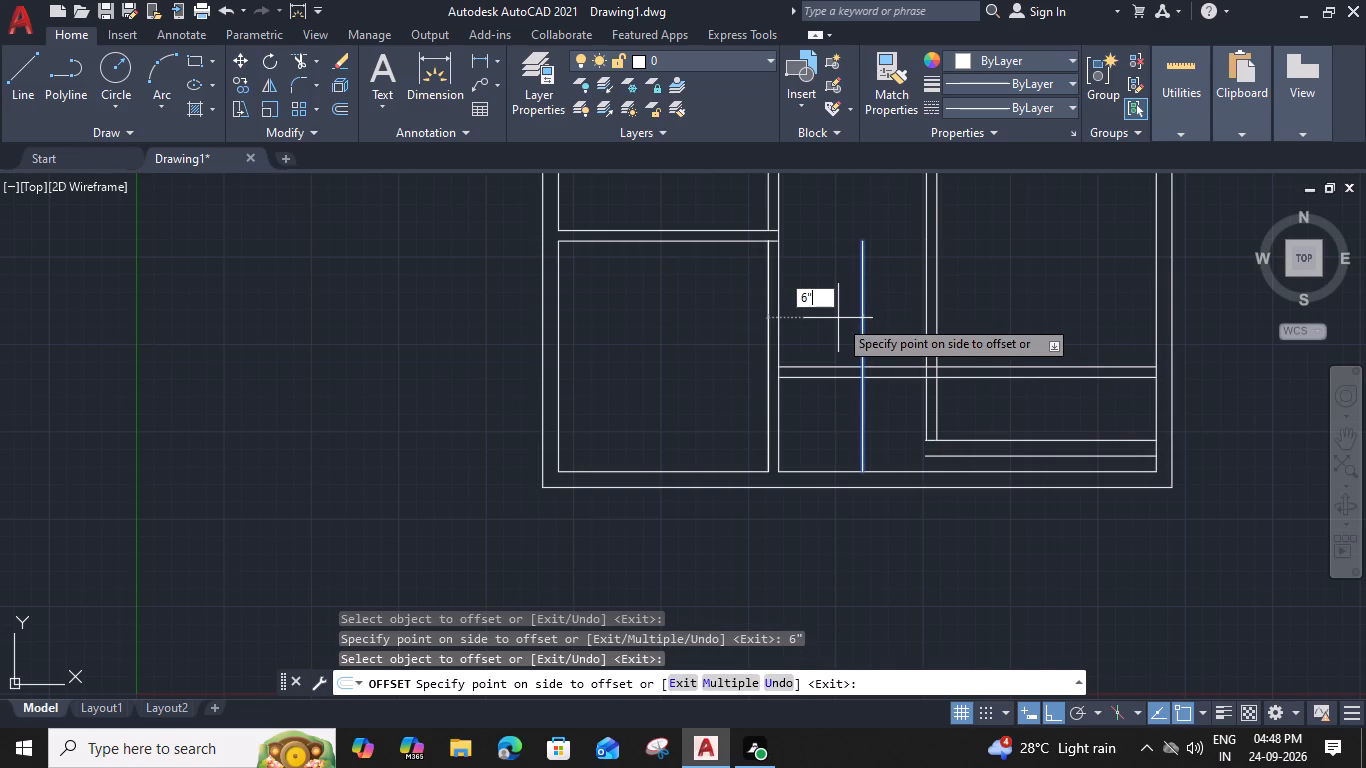
{"action": "key", "text": "Escape"}
Extend the two short horizontal lines just above the south wall westward to the southwest room's east wall.
{"action": "middle_click_drag", "start_coordinate": [956, 321], "coordinate": [943, 327]}
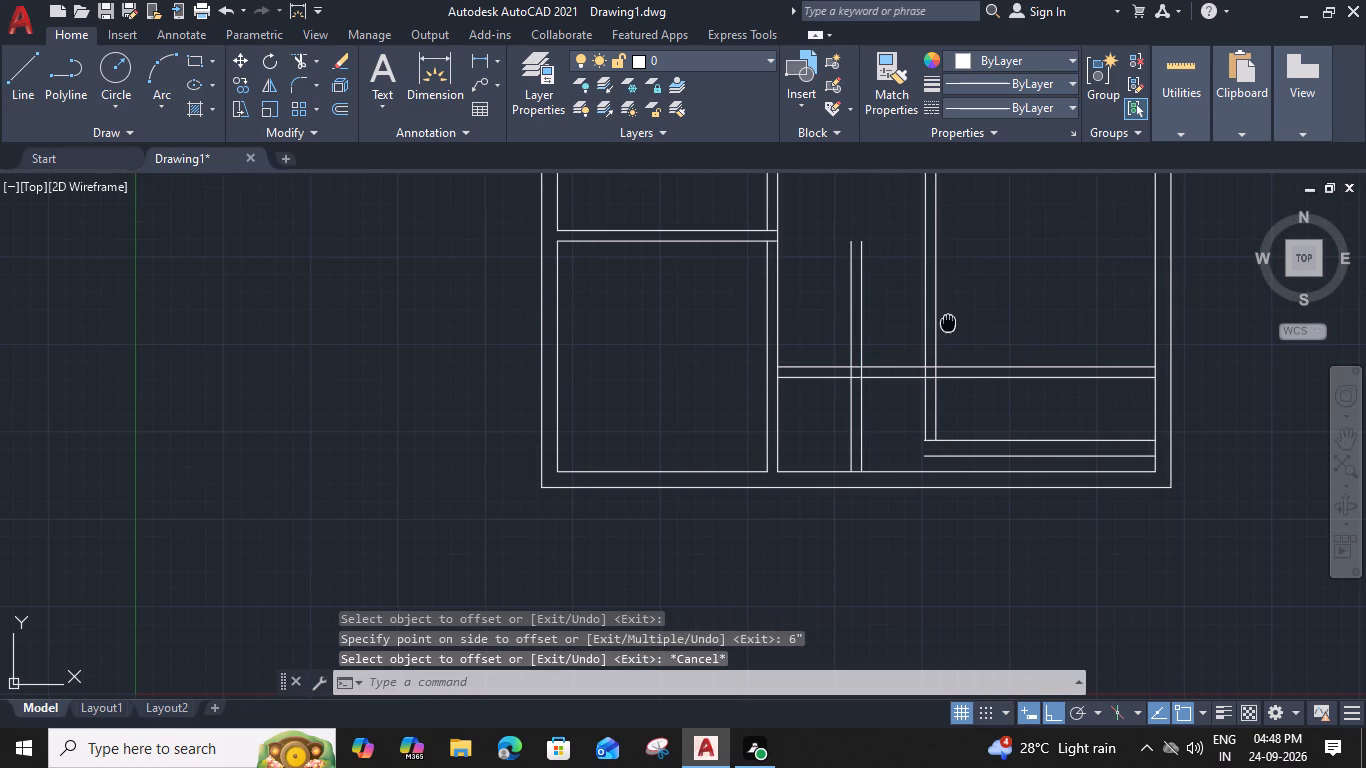
{"action": "middle_click_drag", "start_coordinate": [943, 327], "coordinate": [881, 335]}
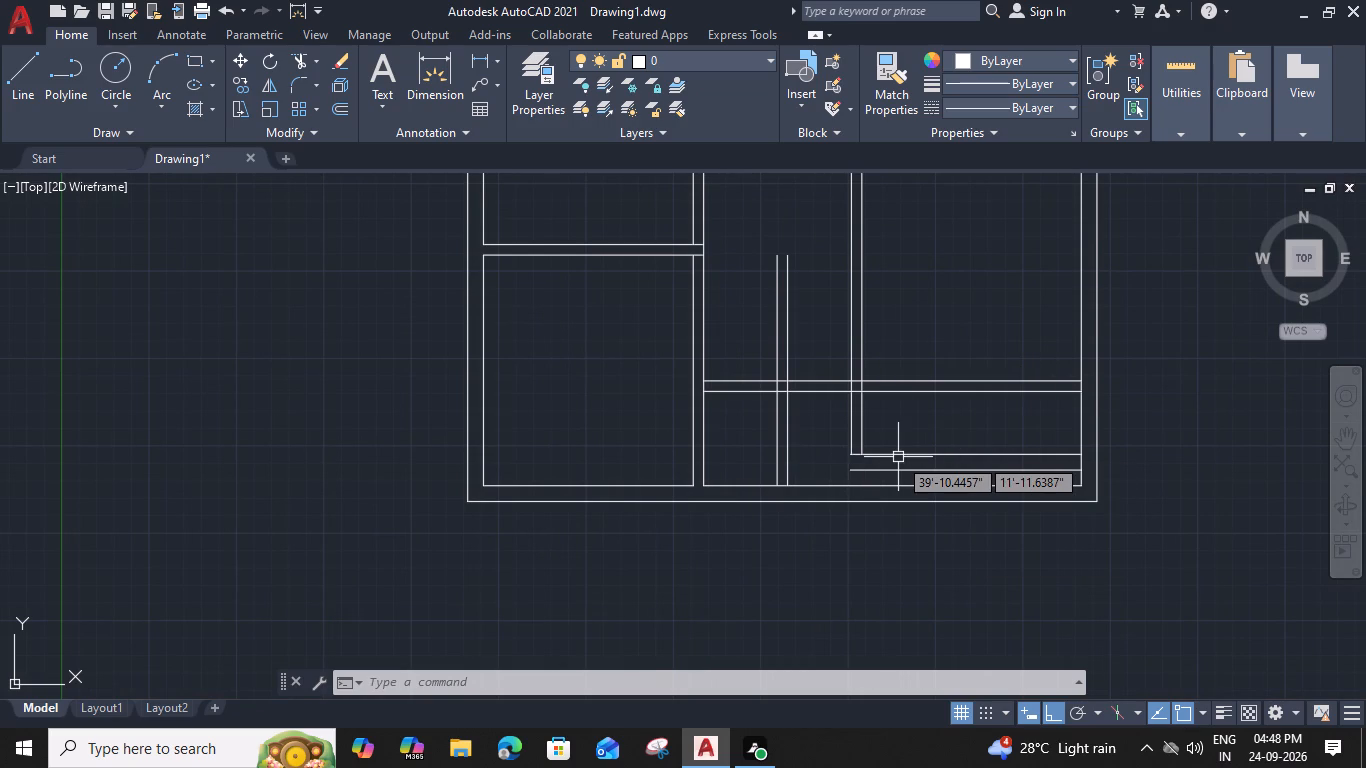
{"action": "type", "text": "tr"}
{"action": "key", "text": "Escape"}
{"action": "type", "text": "ex"}
{"action": "key", "text": "space"}
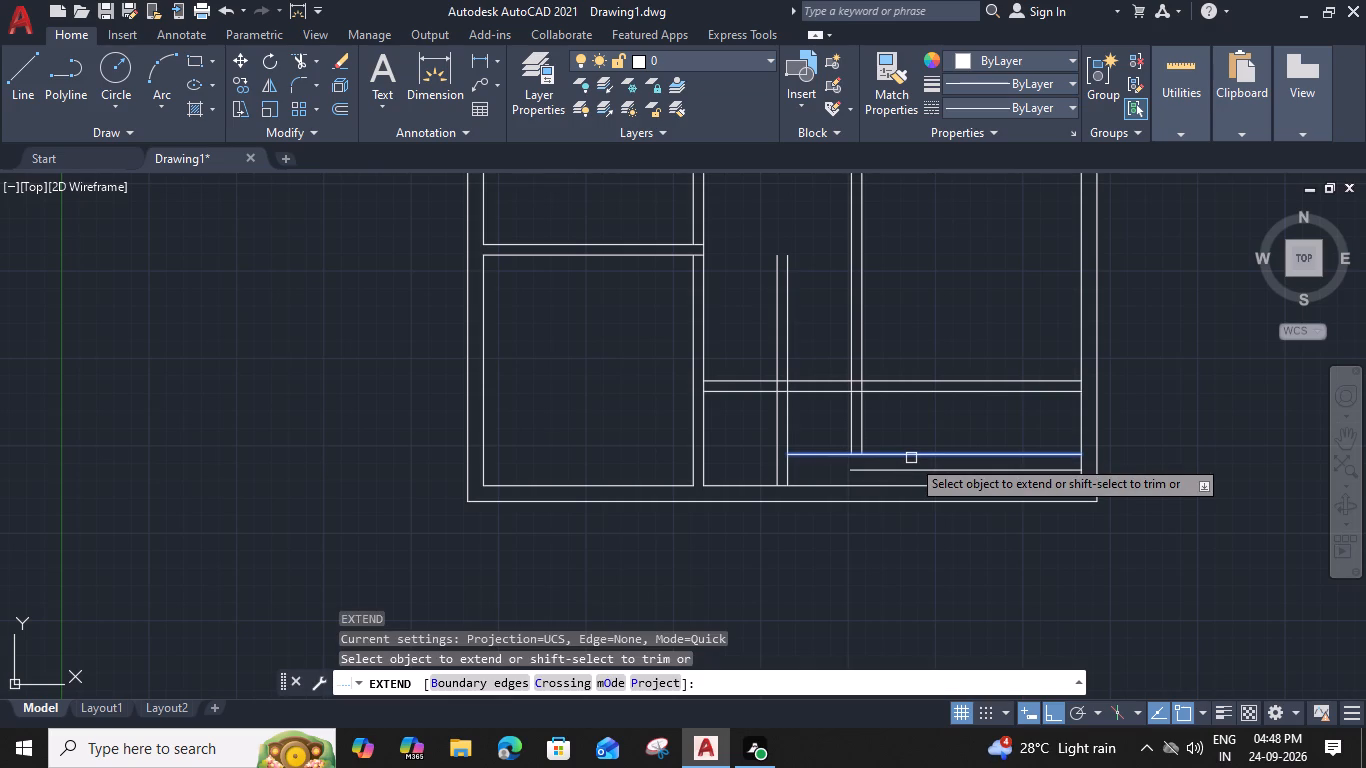
{"action": "left_click", "coordinate": [911, 458]}
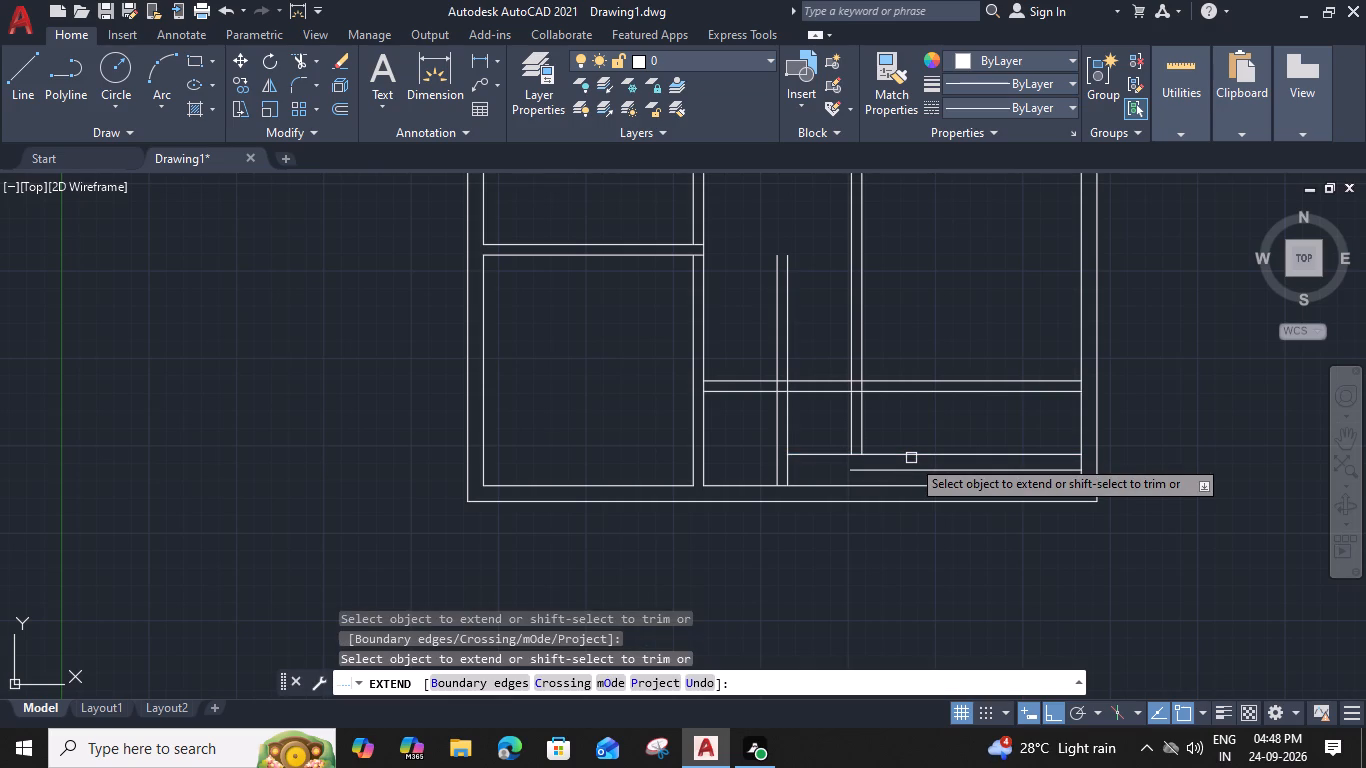
{"action": "left_click", "coordinate": [911, 473]}
{"action": "left_click", "coordinate": [896, 453]}
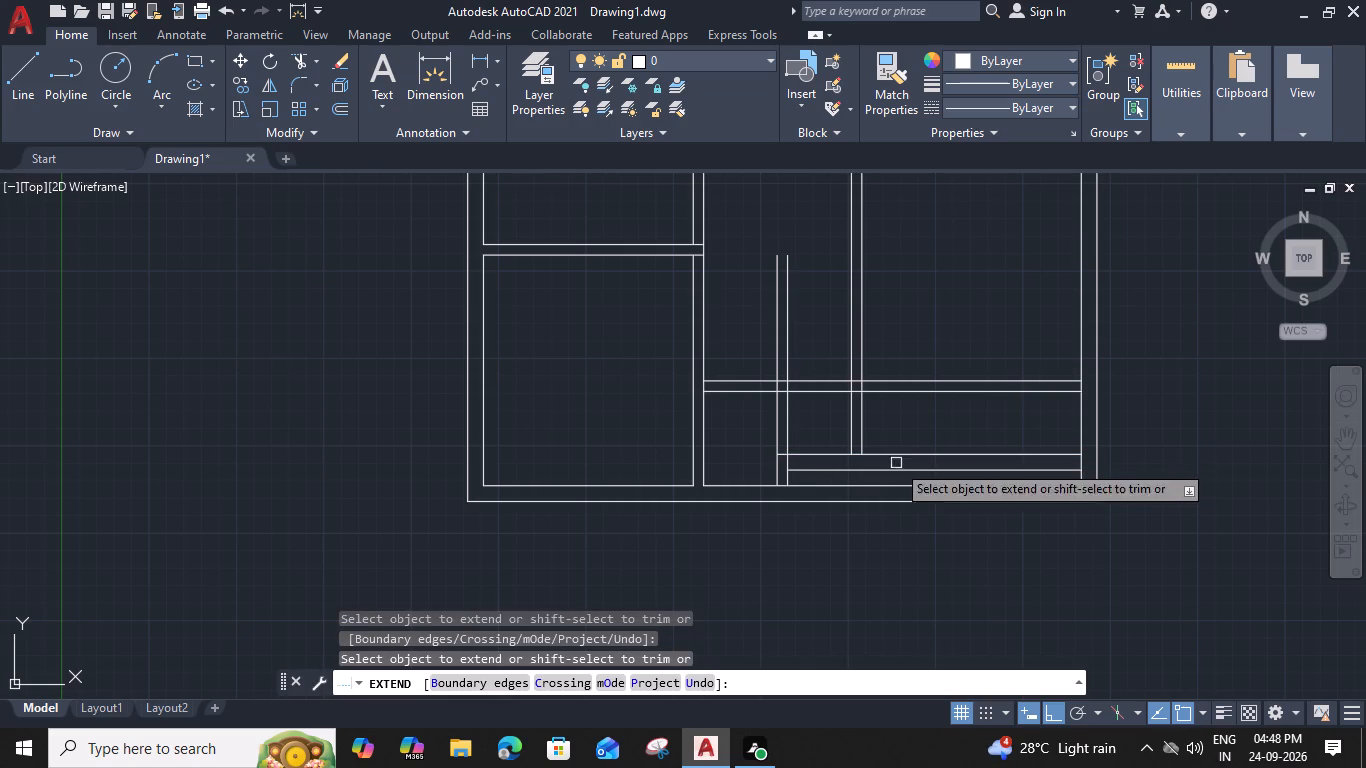
{"action": "left_click", "coordinate": [882, 473]}
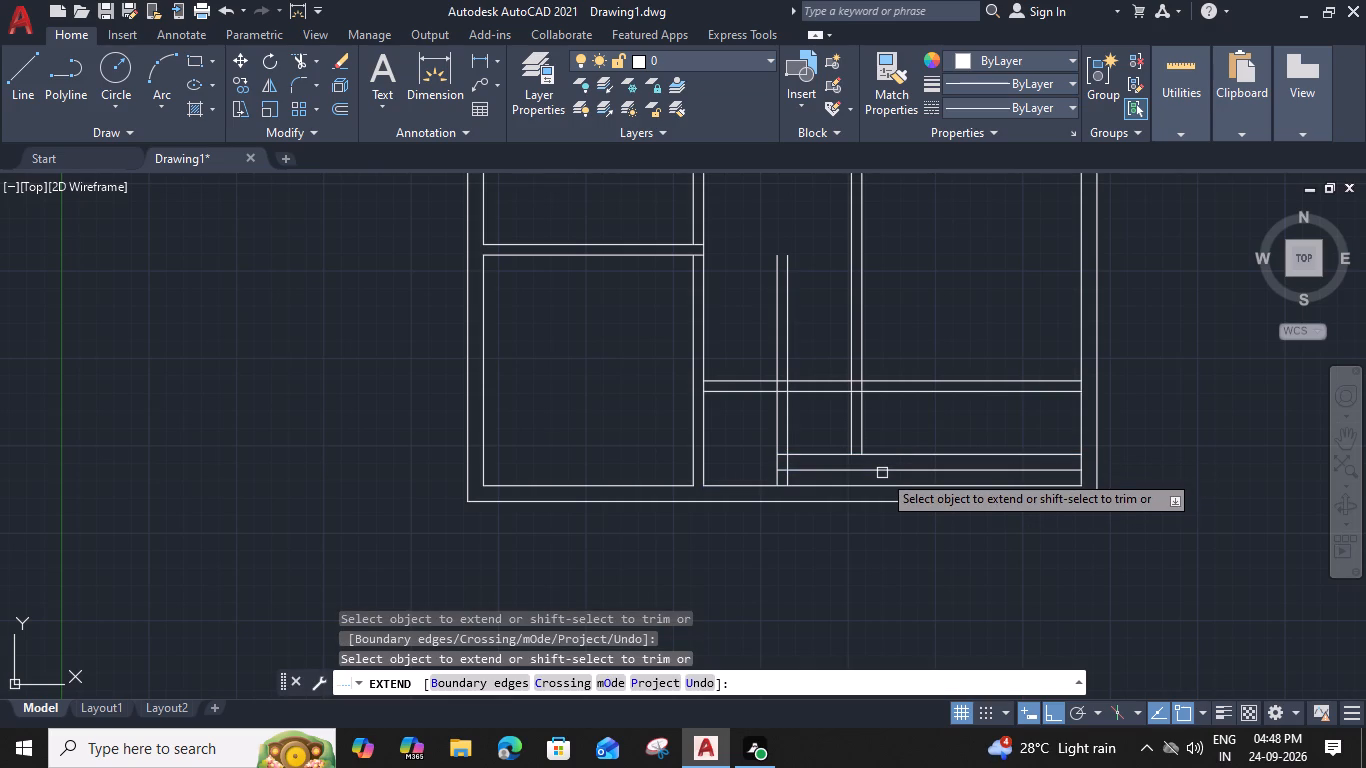
{"action": "left_click", "coordinate": [886, 455]}
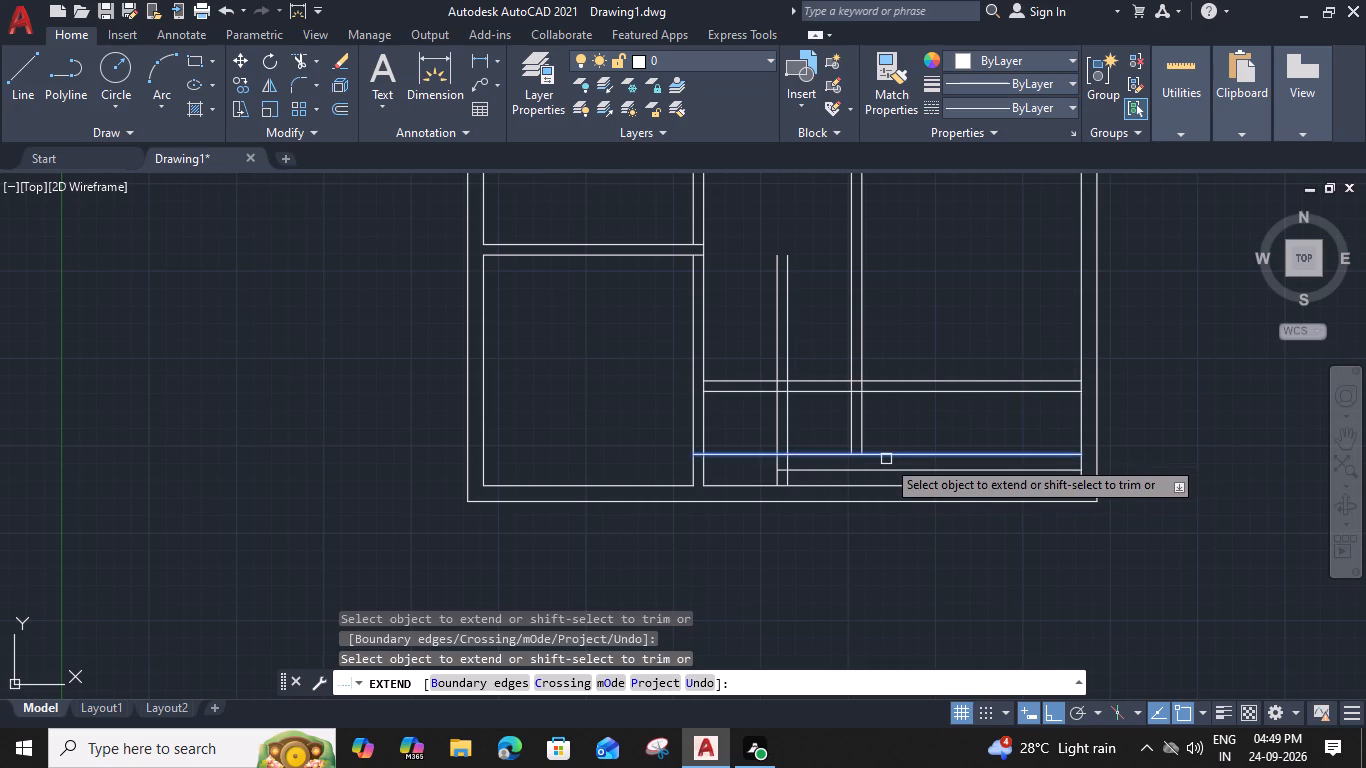
{"action": "left_click", "coordinate": [883, 474]}
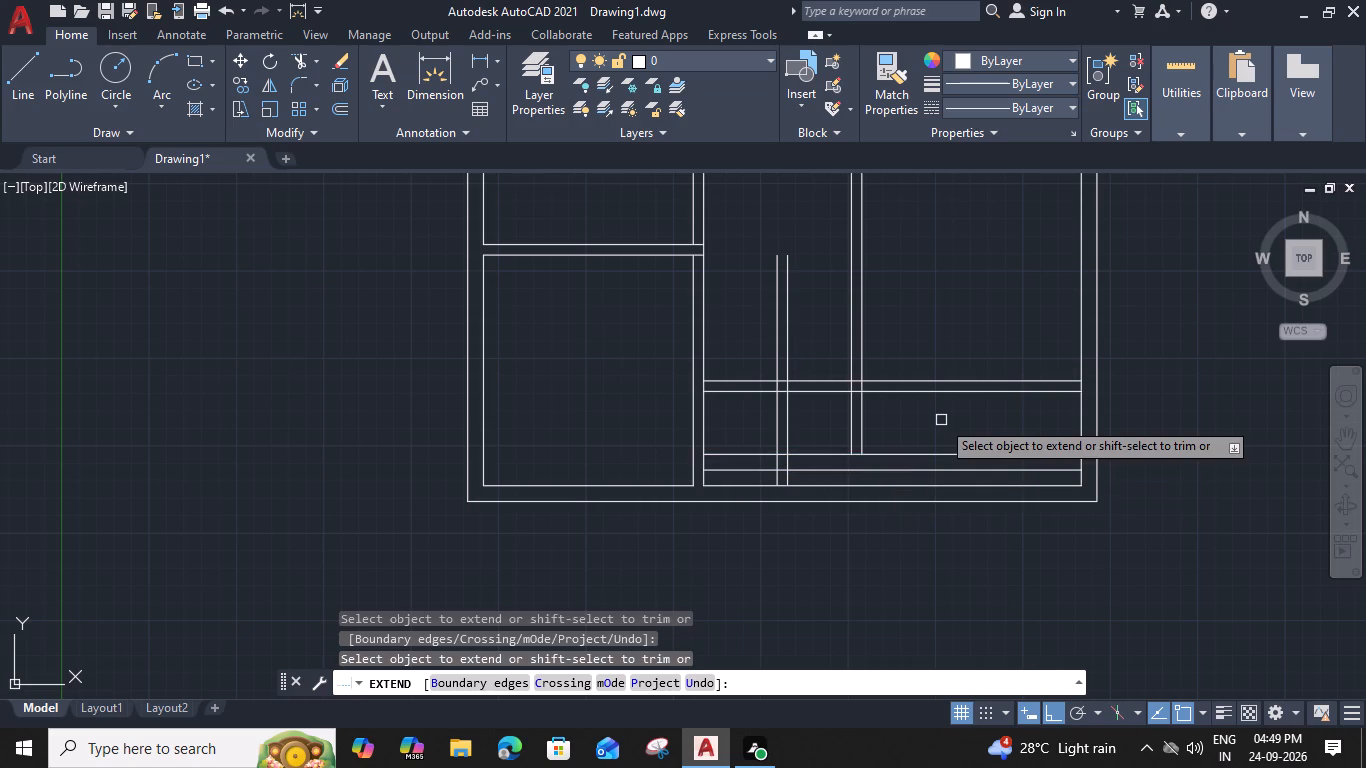
{"action": "key", "text": "Escape"}
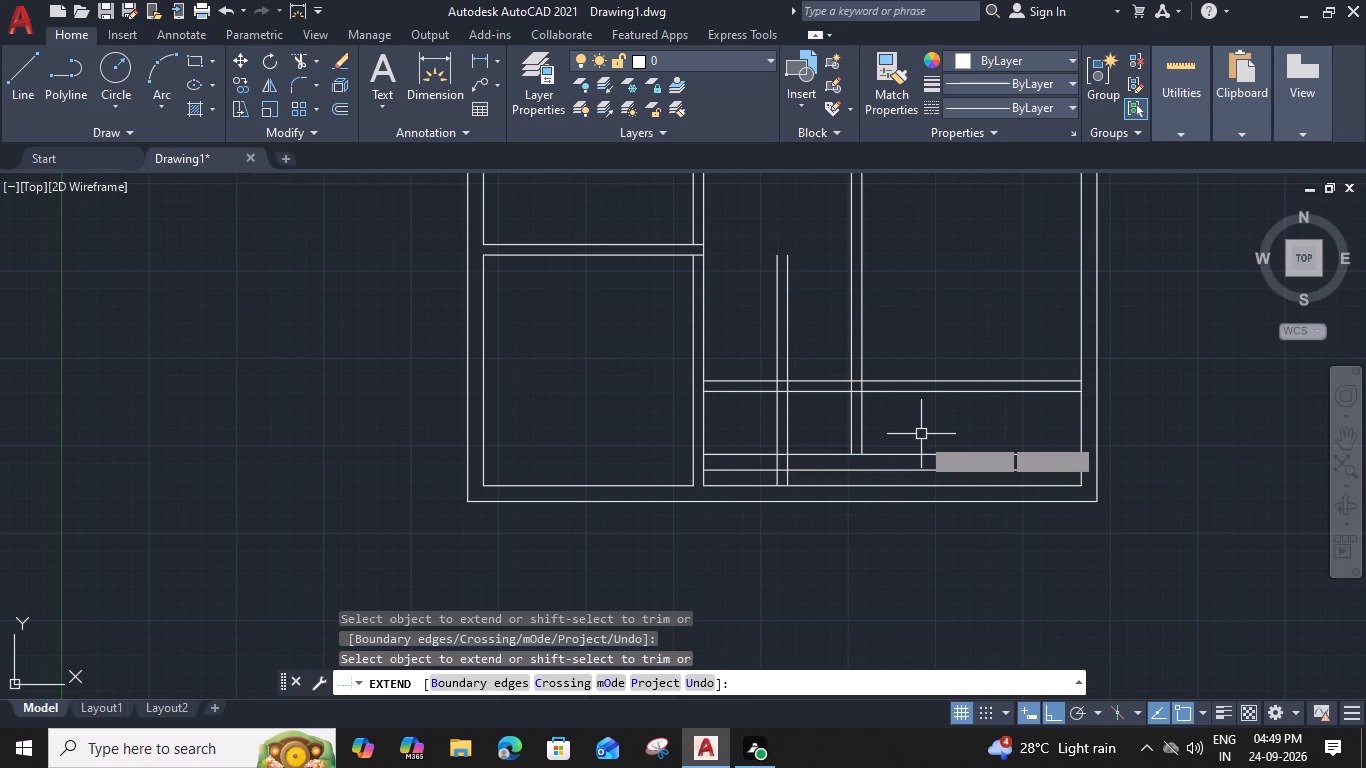
Delete the two long horizontal lines spaced 6" apart that cross the vertical pairs north of the south wall.
{"action": "left_click", "coordinate": [939, 369]}
{"action": "left_click", "coordinate": [909, 416]}
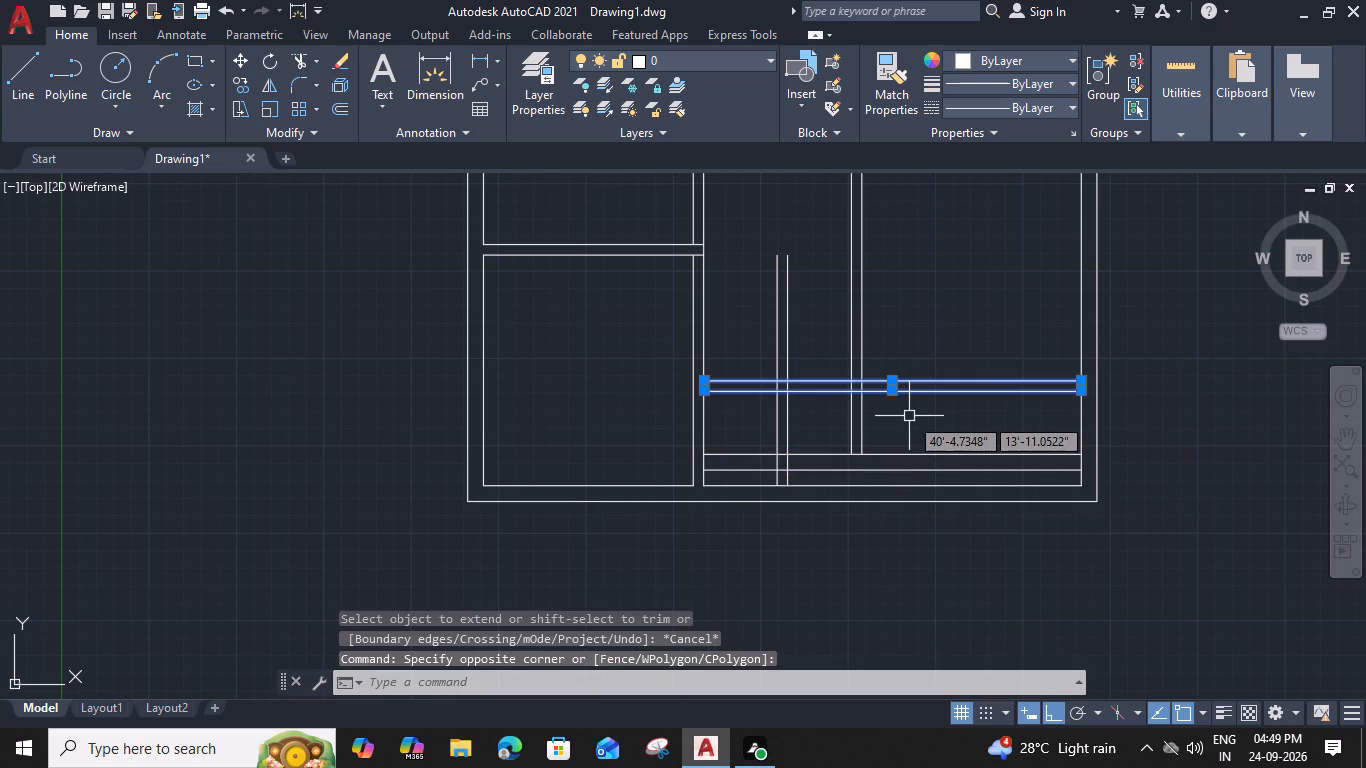
{"action": "key", "text": "Delete"}
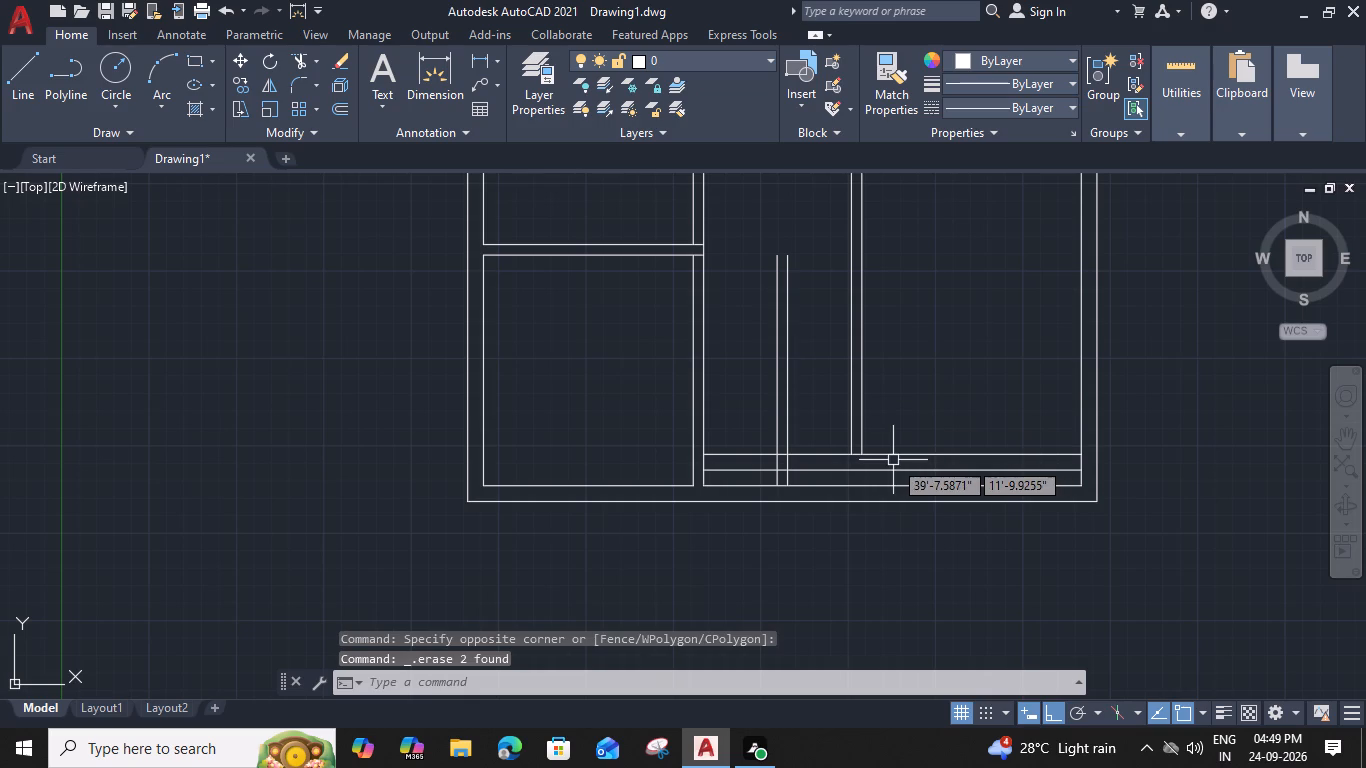
Offset the upper of the two horizontal lines above the south wall 4'6" north, and offset that new line another 6" north.
{"action": "middle_click_drag", "start_coordinate": [893, 460], "coordinate": [924, 462]}
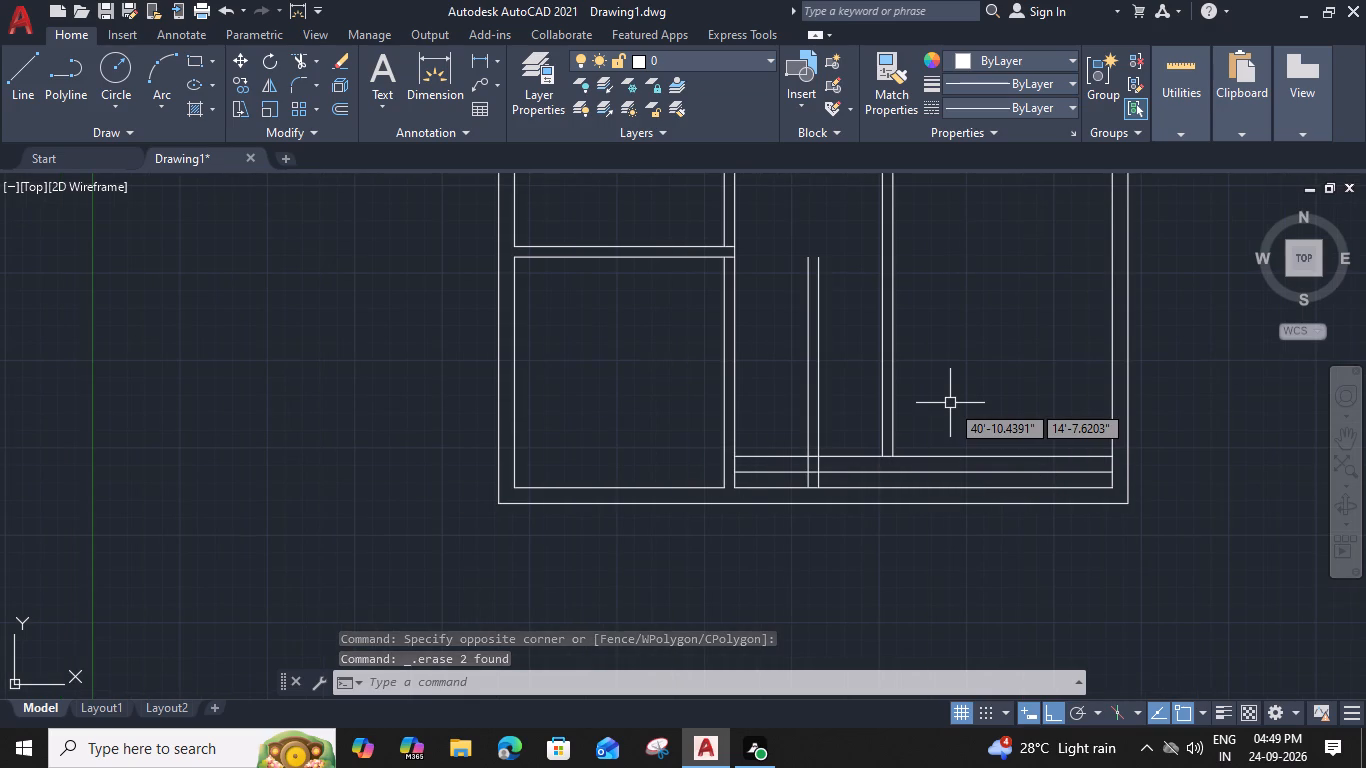
{"action": "scroll", "coordinate": [950, 403], "scroll_direction": "down", "scroll_amount": 1}
{"action": "middle_click_drag", "start_coordinate": [917, 359], "coordinate": [918, 377]}
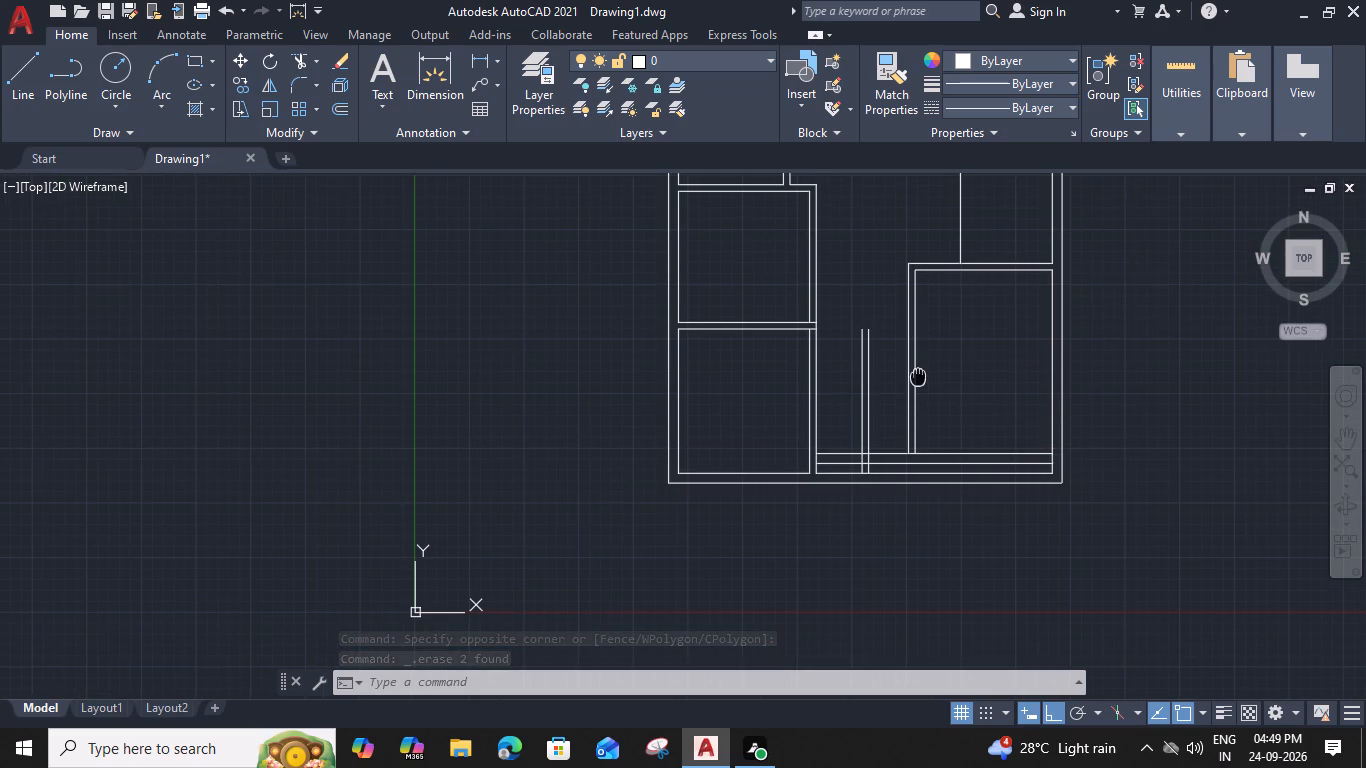
{"action": "scroll", "coordinate": [915, 430], "scroll_direction": "up", "scroll_amount": 2}
{"action": "left_click", "coordinate": [875, 487]}
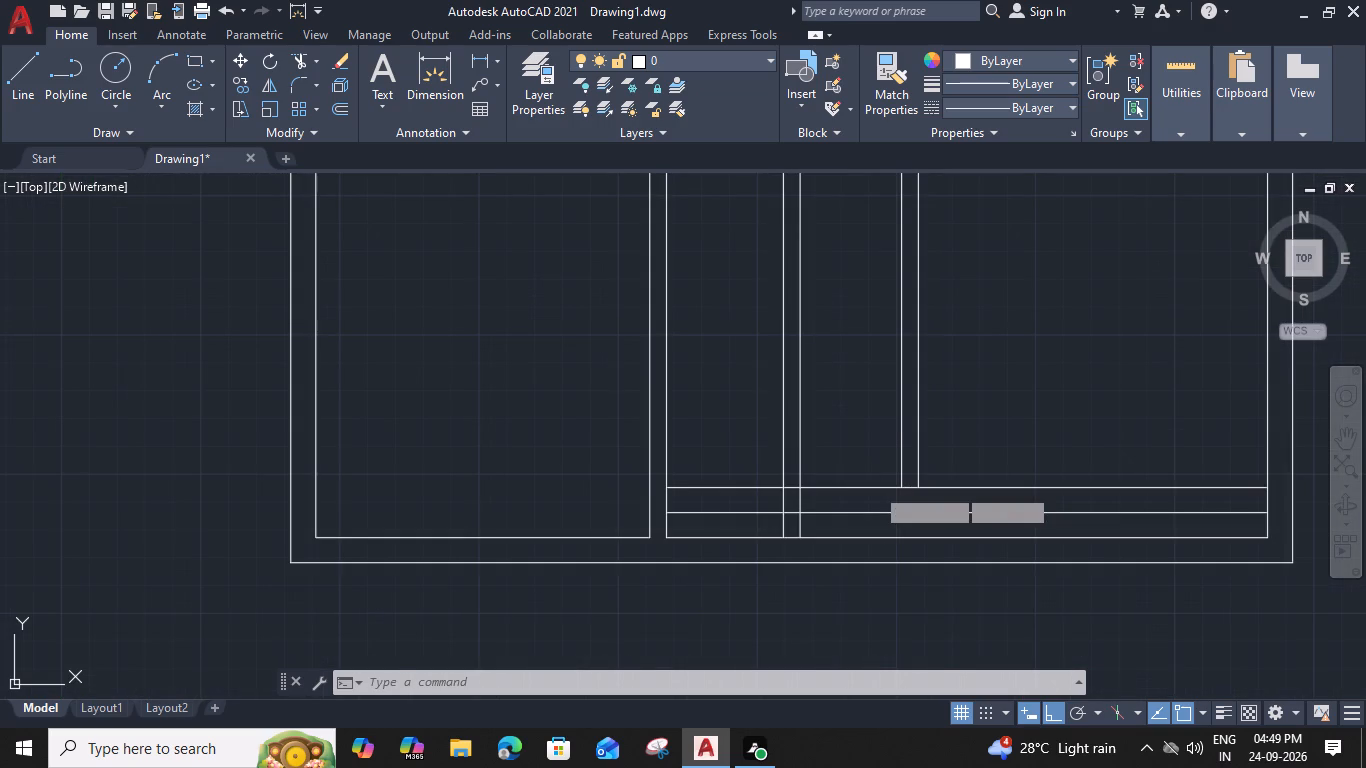
{"action": "key", "text": "o"}
{"action": "key", "text": "Return"}
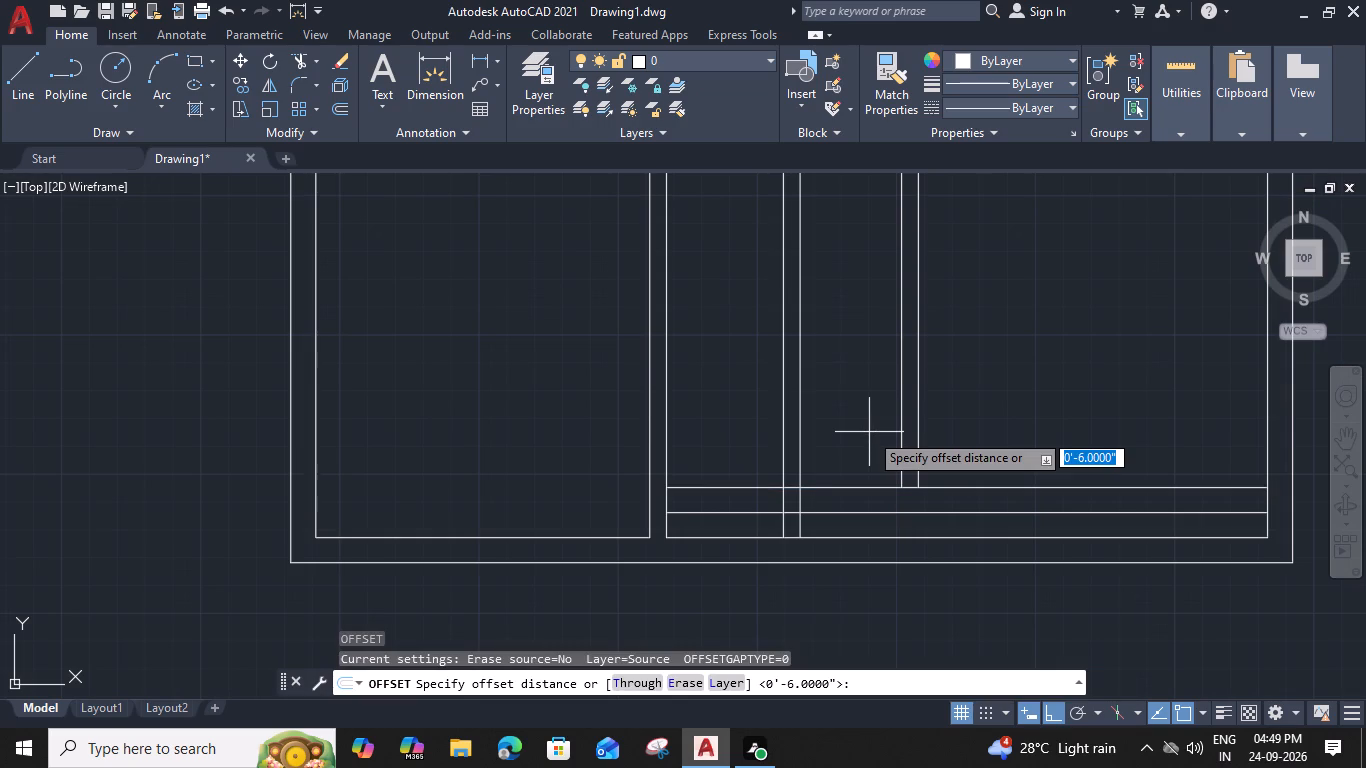
{"action": "key", "text": "4"}
{"action": "type", "text": "'6\""}
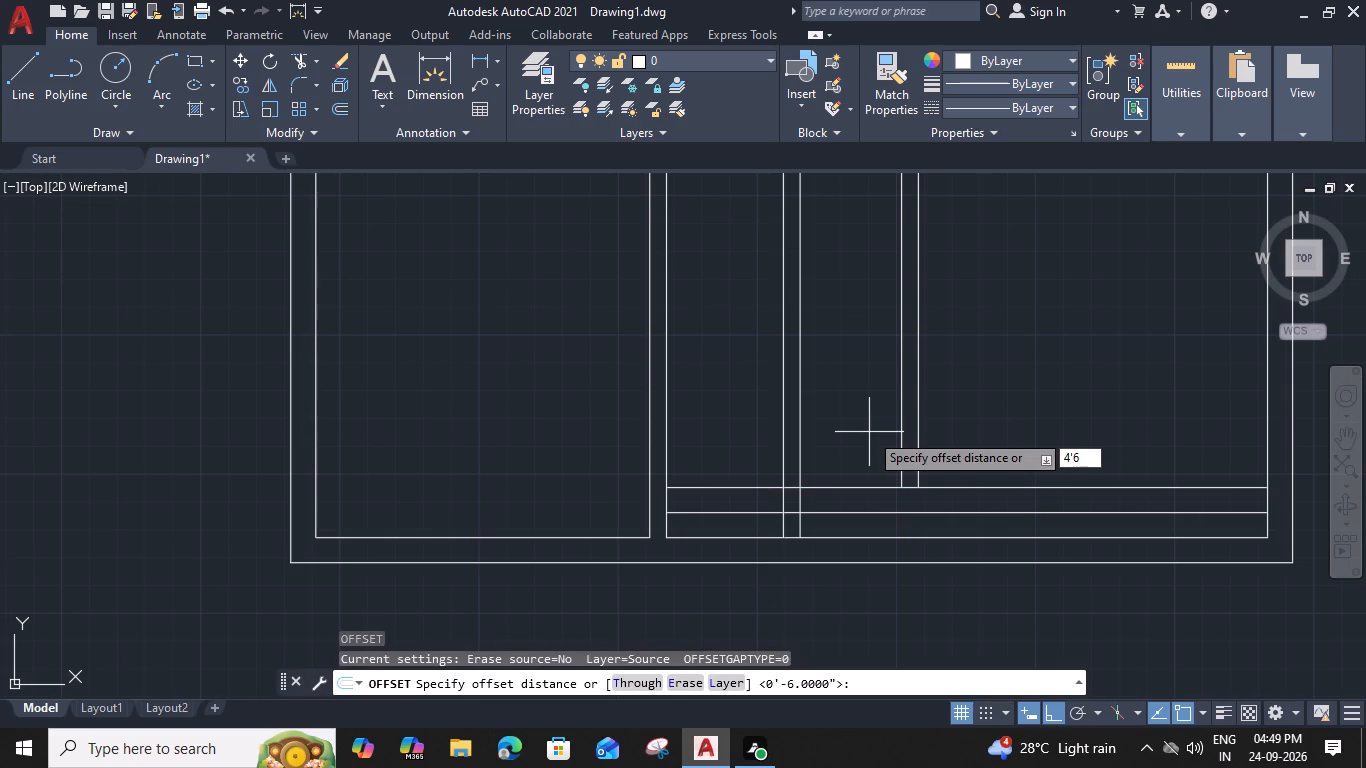
{"action": "key", "text": "Return"}
{"action": "left_click", "coordinate": [869, 420]}
{"action": "left_click", "coordinate": [864, 333]}
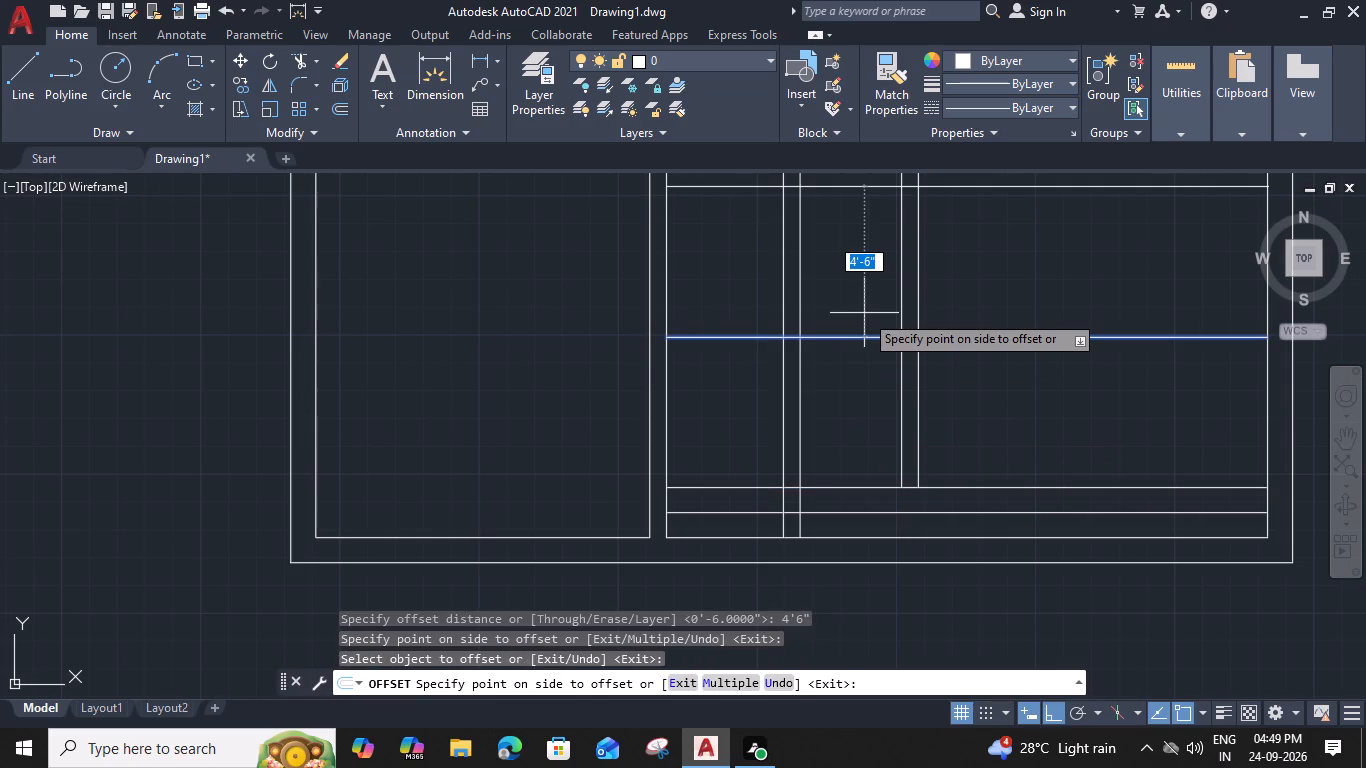
{"action": "key", "text": "6"}
{"action": "key", "text": "shift+quotedbl"}
{"action": "key", "text": "Return"}
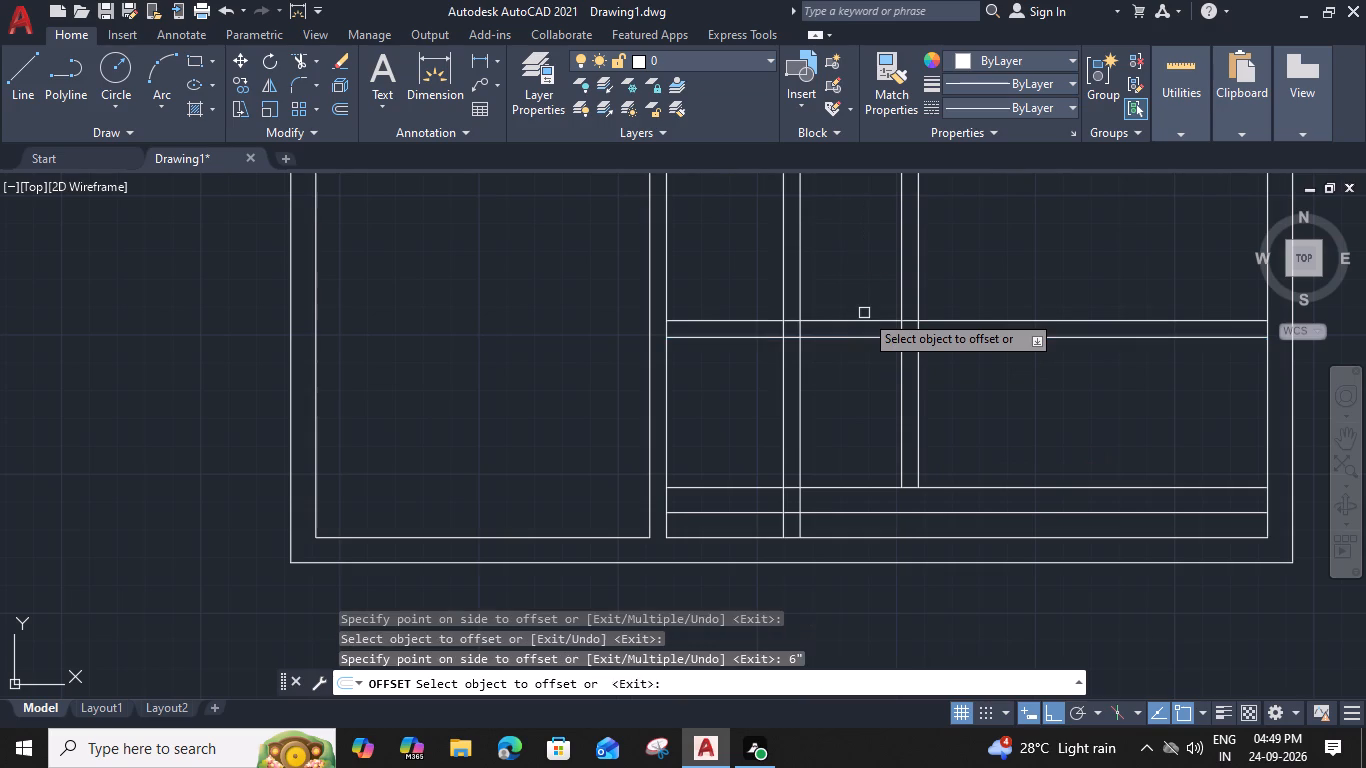
{"action": "key", "text": "Escape"}
Trim the two new horizontal lines east of the eastern vertical pair and west of the free-standing vertical pair.
{"action": "type", "text": "tr"}
{"action": "key", "text": "space"}
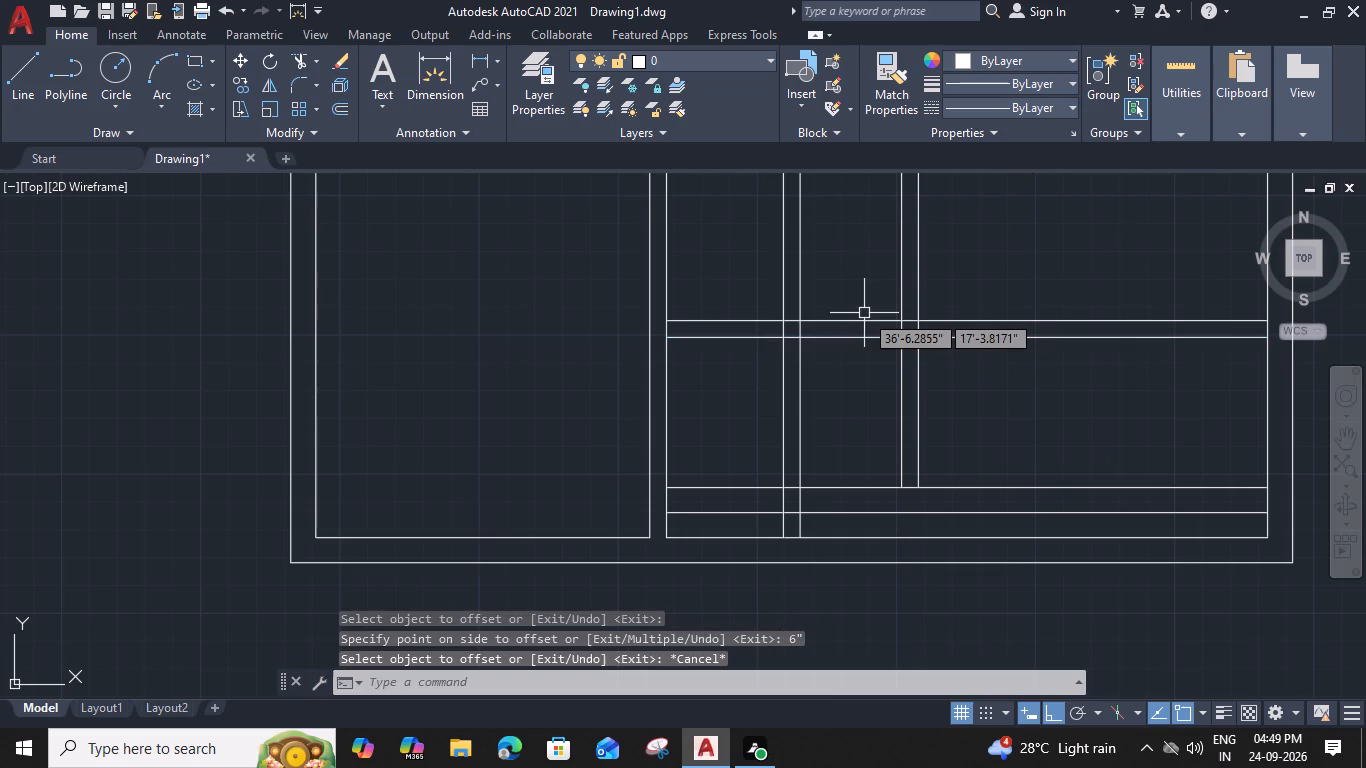
{"action": "left_click", "coordinate": [1046, 314]}
{"action": "left_click", "coordinate": [1039, 378]}
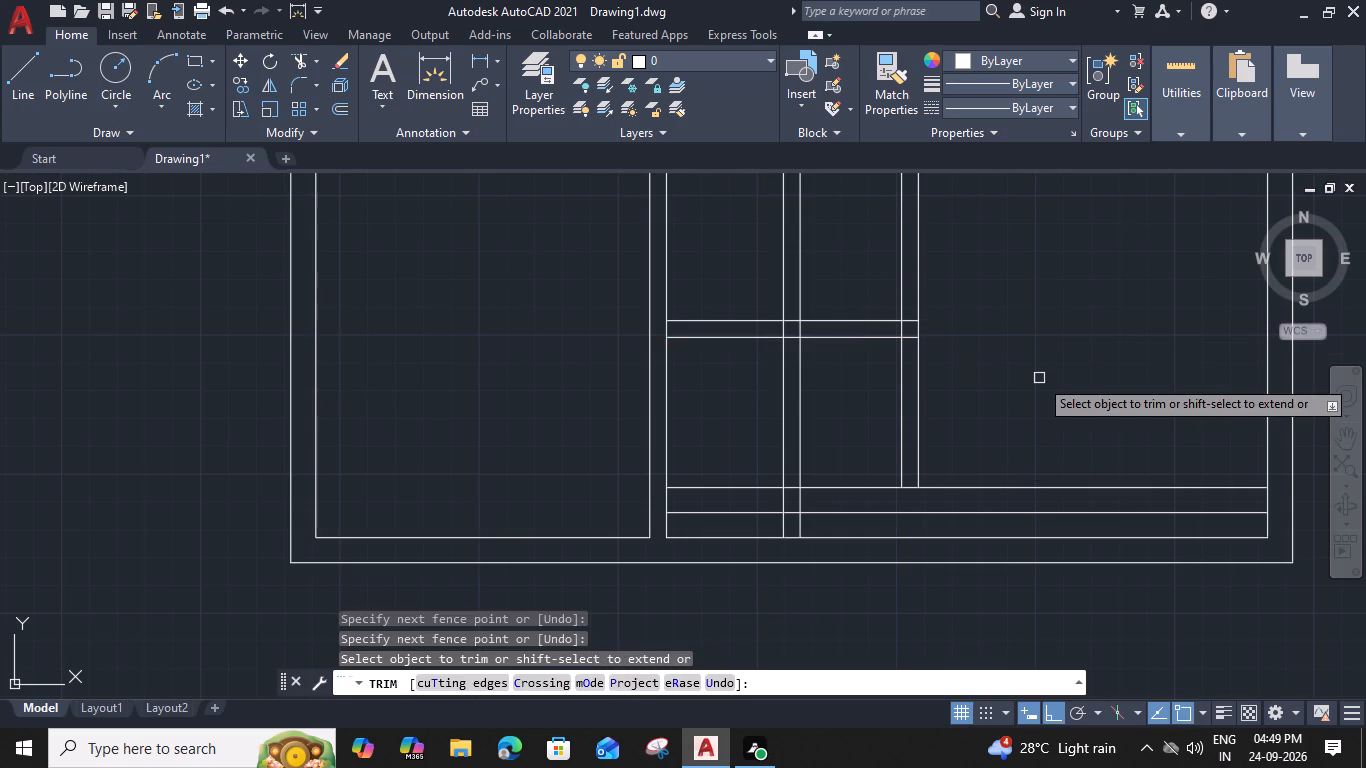
{"action": "middle_click_drag", "start_coordinate": [1018, 441], "coordinate": [987, 426]}
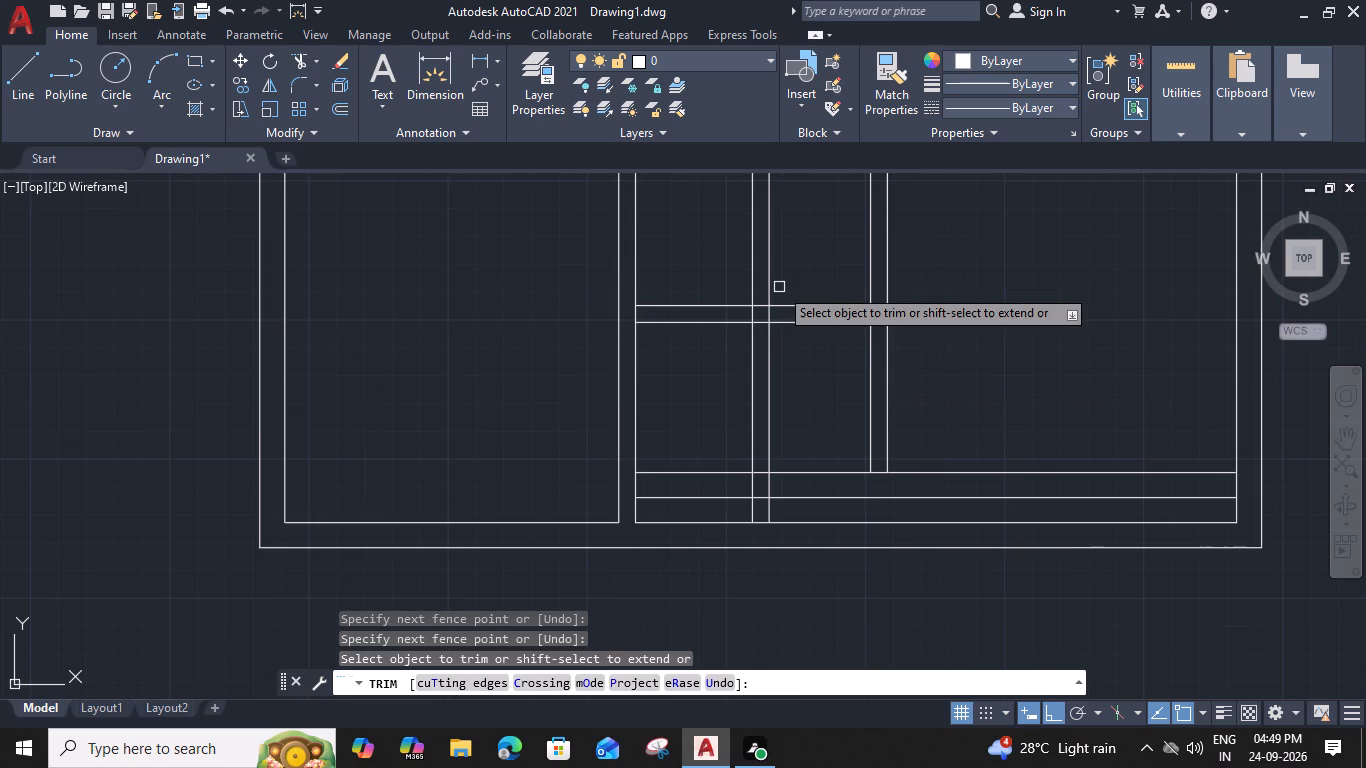
{"action": "left_click", "coordinate": [717, 291]}
{"action": "left_click", "coordinate": [703, 339]}
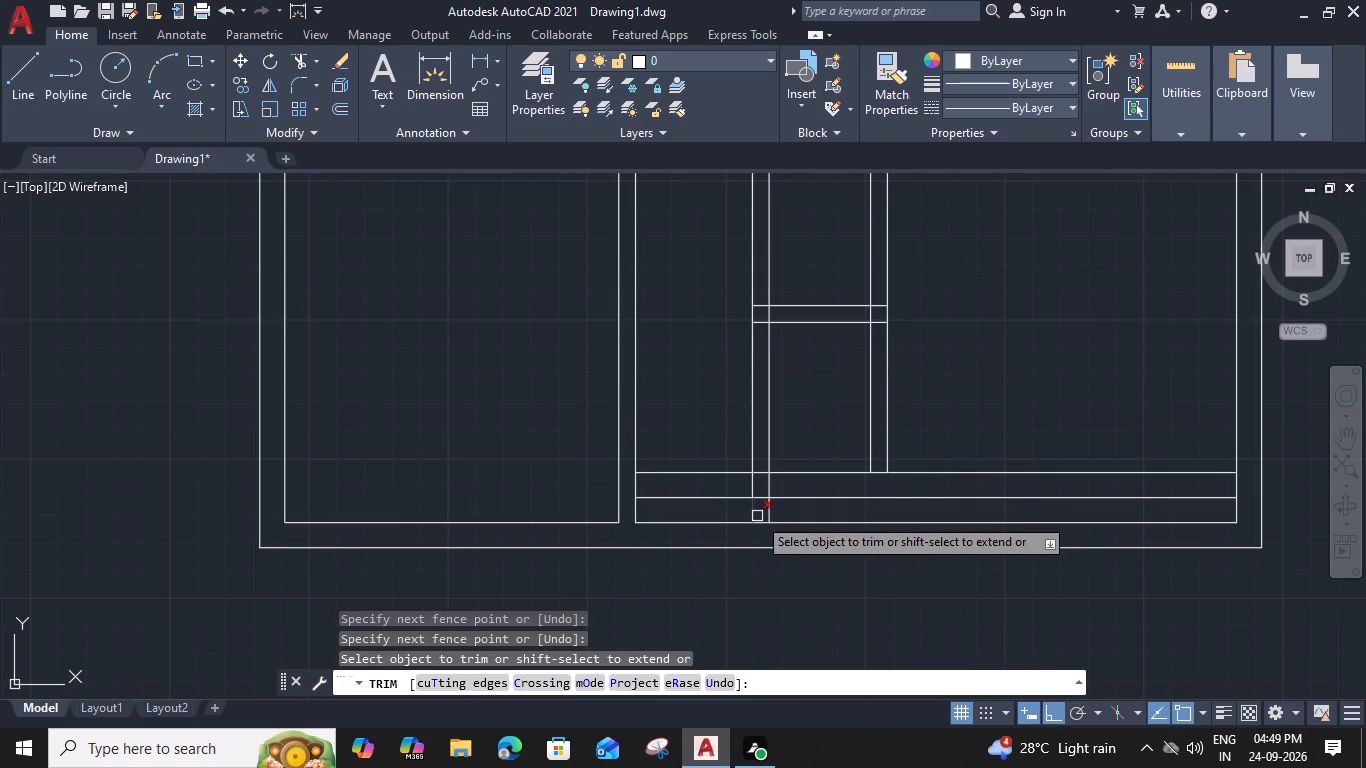
Trim the free-standing vertical pair below the lower horizontal line just above the south wall.
{"action": "left_click", "coordinate": [757, 516]}
{"action": "left_click", "coordinate": [770, 511]}
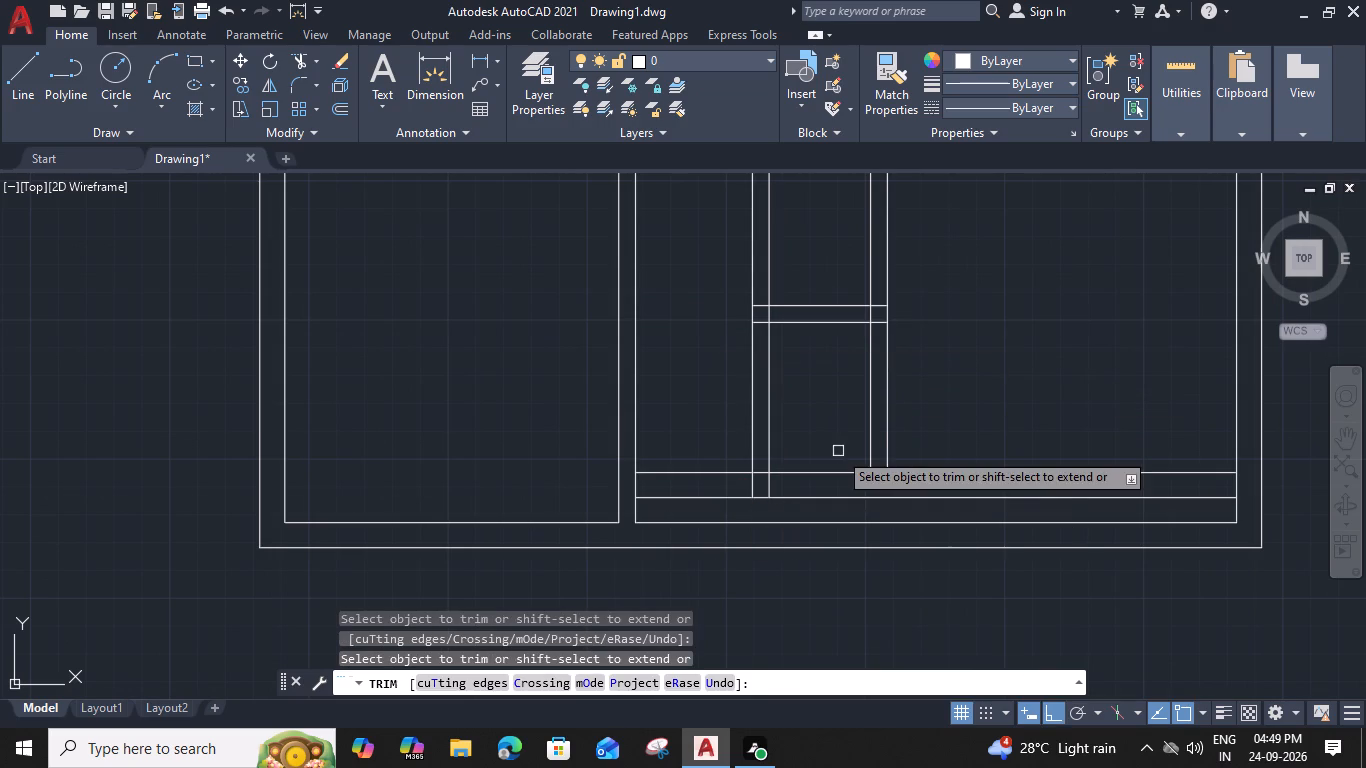
Extend both lines of the eastern vertical pair south to the lower horizontal line above the south wall.
{"action": "left_click", "coordinate": [885, 429], "text": "shift"}
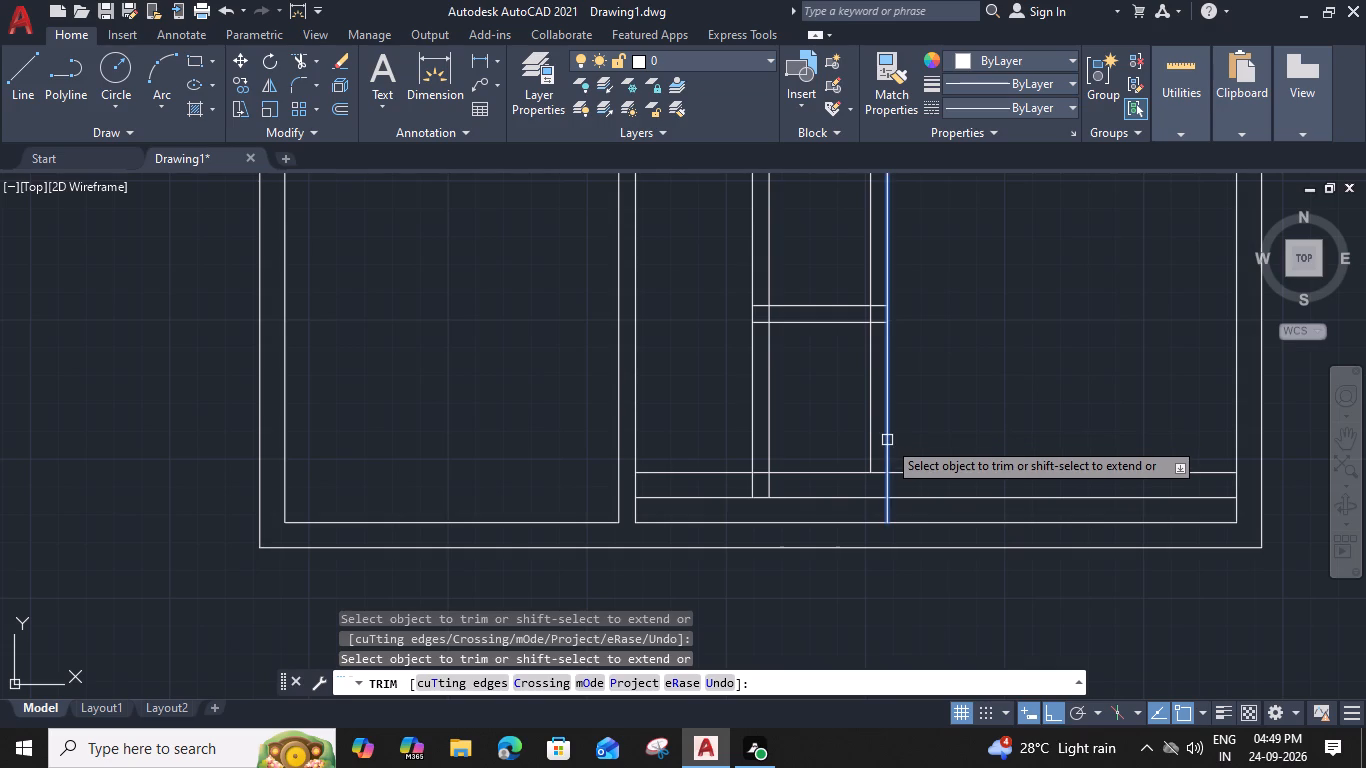
{"action": "left_click", "coordinate": [874, 434], "text": "shift"}
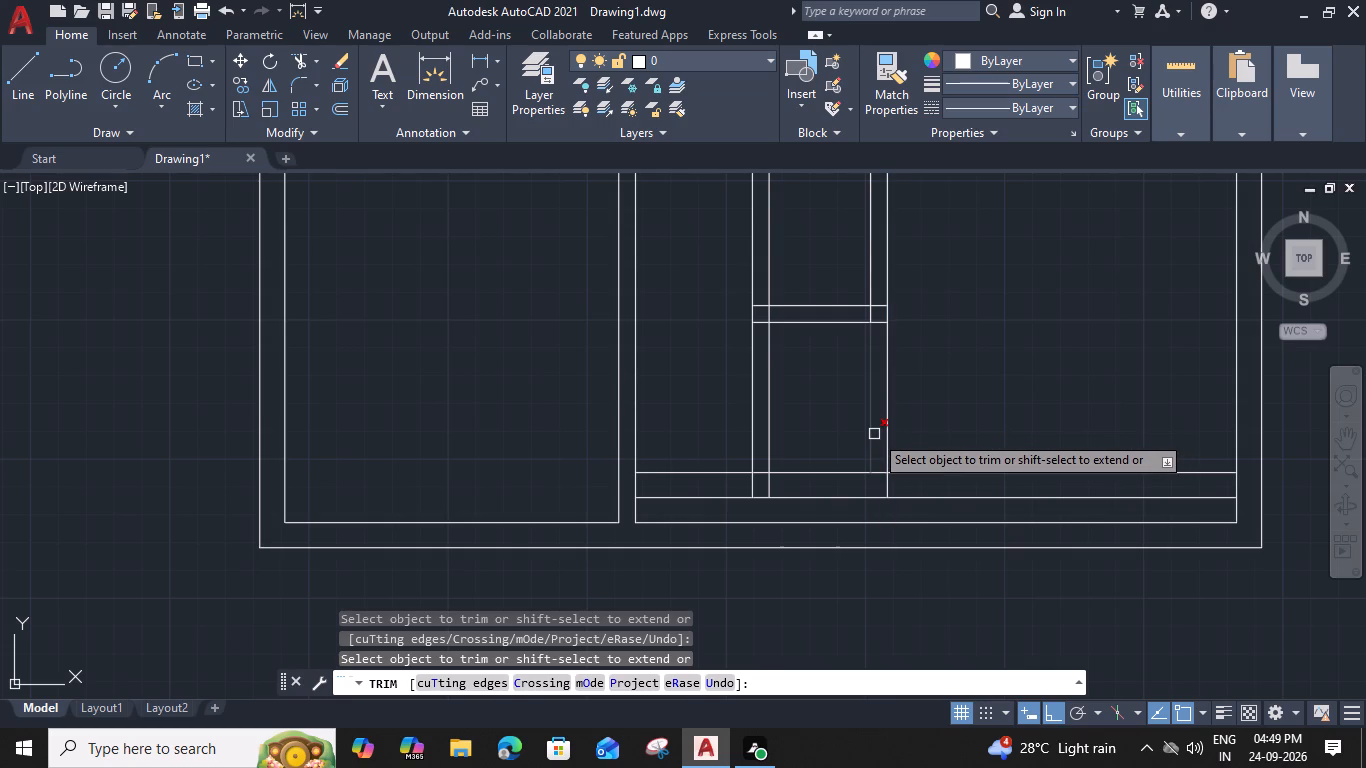
Trim the two horizontal lines just above the south wall east of the eastern vertical pair.
{"action": "left_click", "coordinate": [968, 461]}
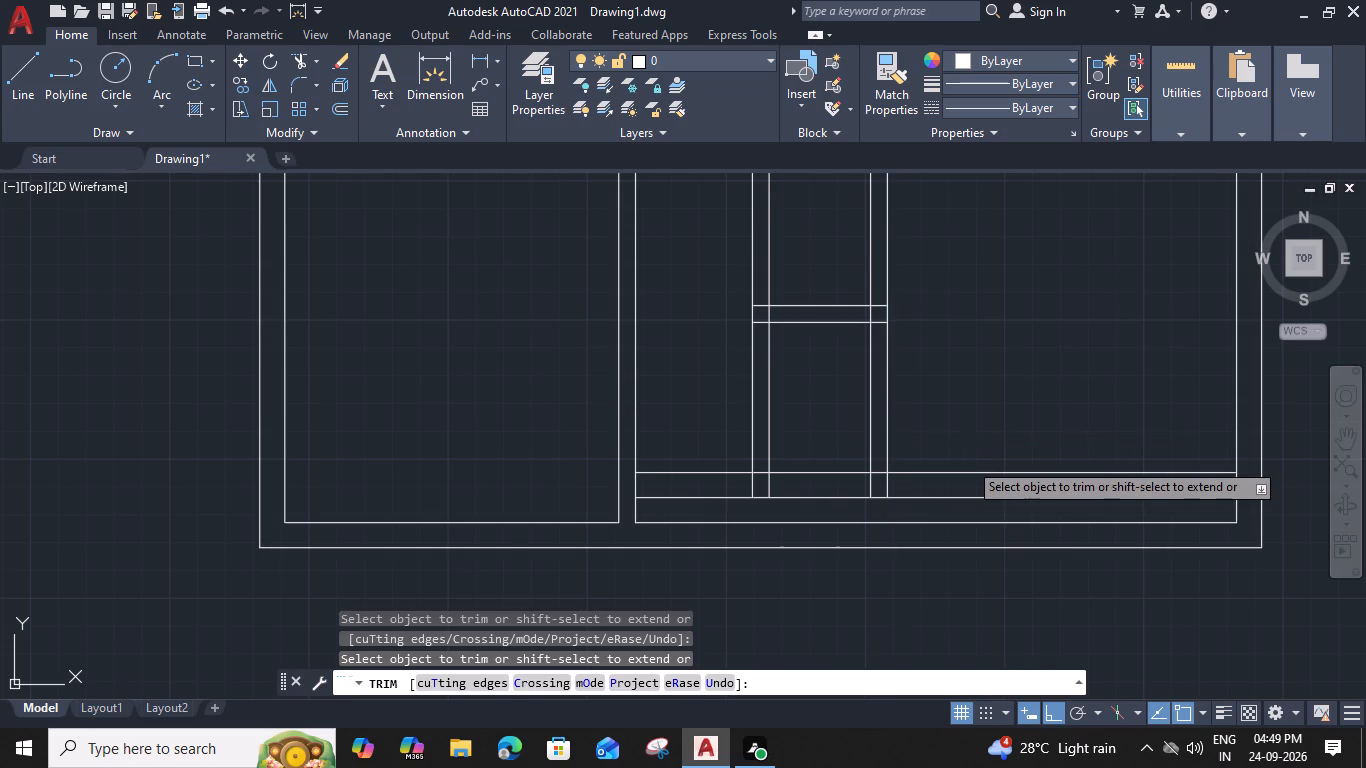
{"action": "left_click", "coordinate": [967, 508]}
Trim the inner vertical stubs and the southeast-corner overlap within the small room's south wall.
{"action": "middle_click_drag", "start_coordinate": [969, 476], "coordinate": [949, 474]}
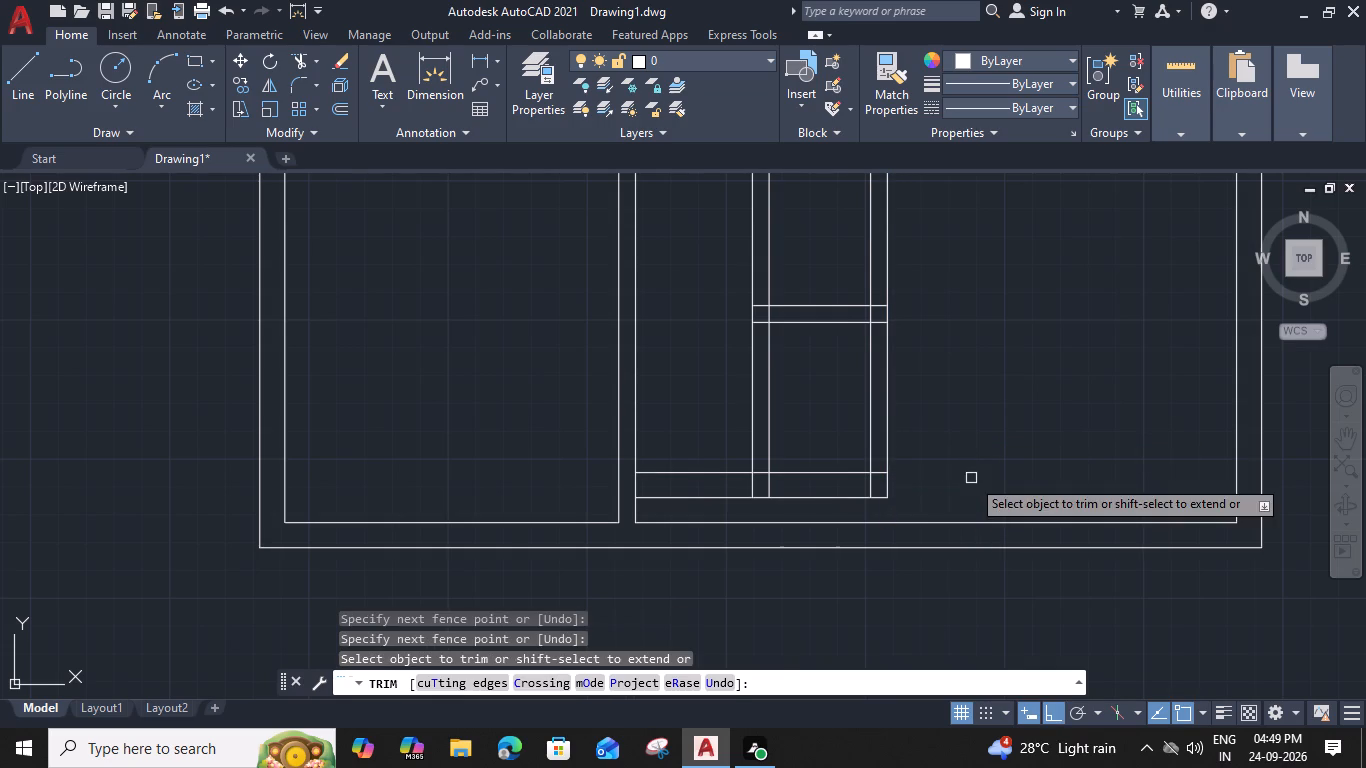
{"action": "middle_click_drag", "start_coordinate": [949, 474], "coordinate": [718, 472]}
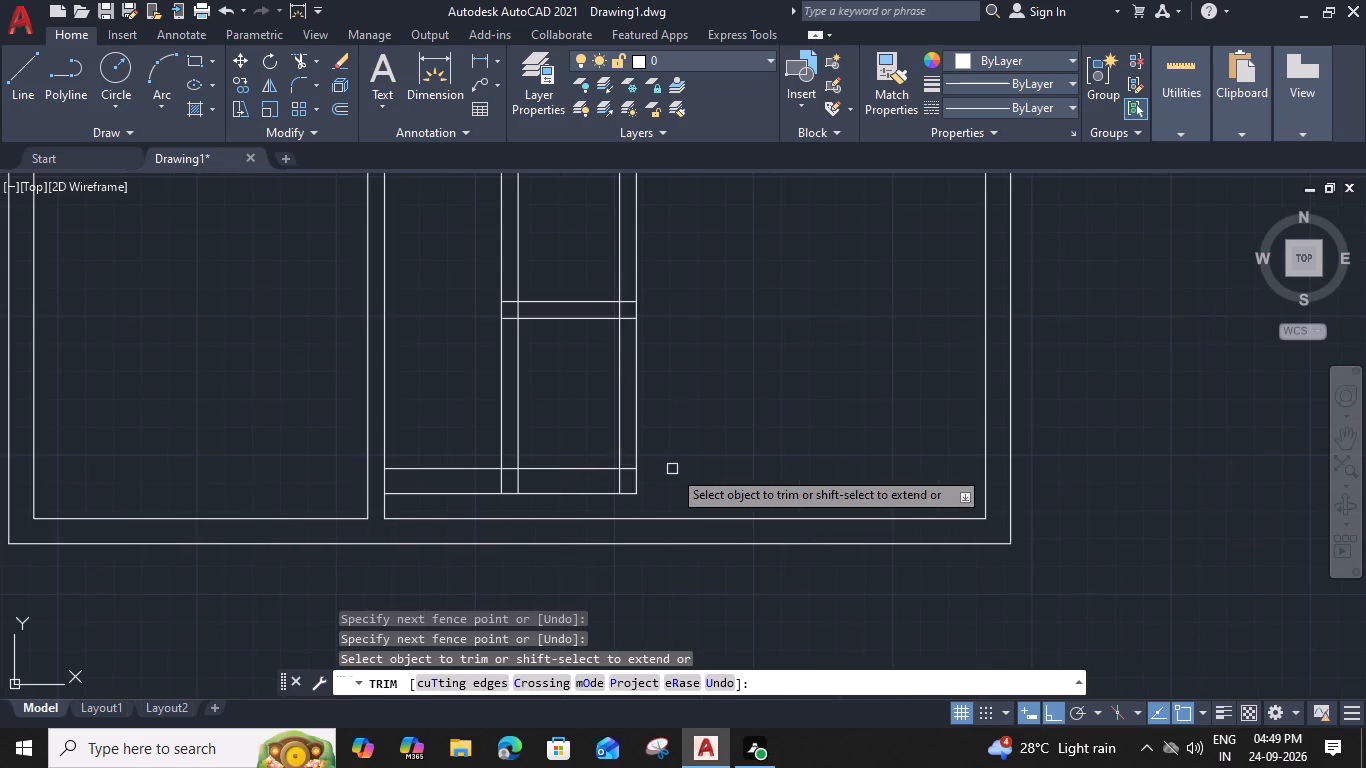
{"action": "middle_click_drag", "start_coordinate": [672, 469], "coordinate": [832, 481]}
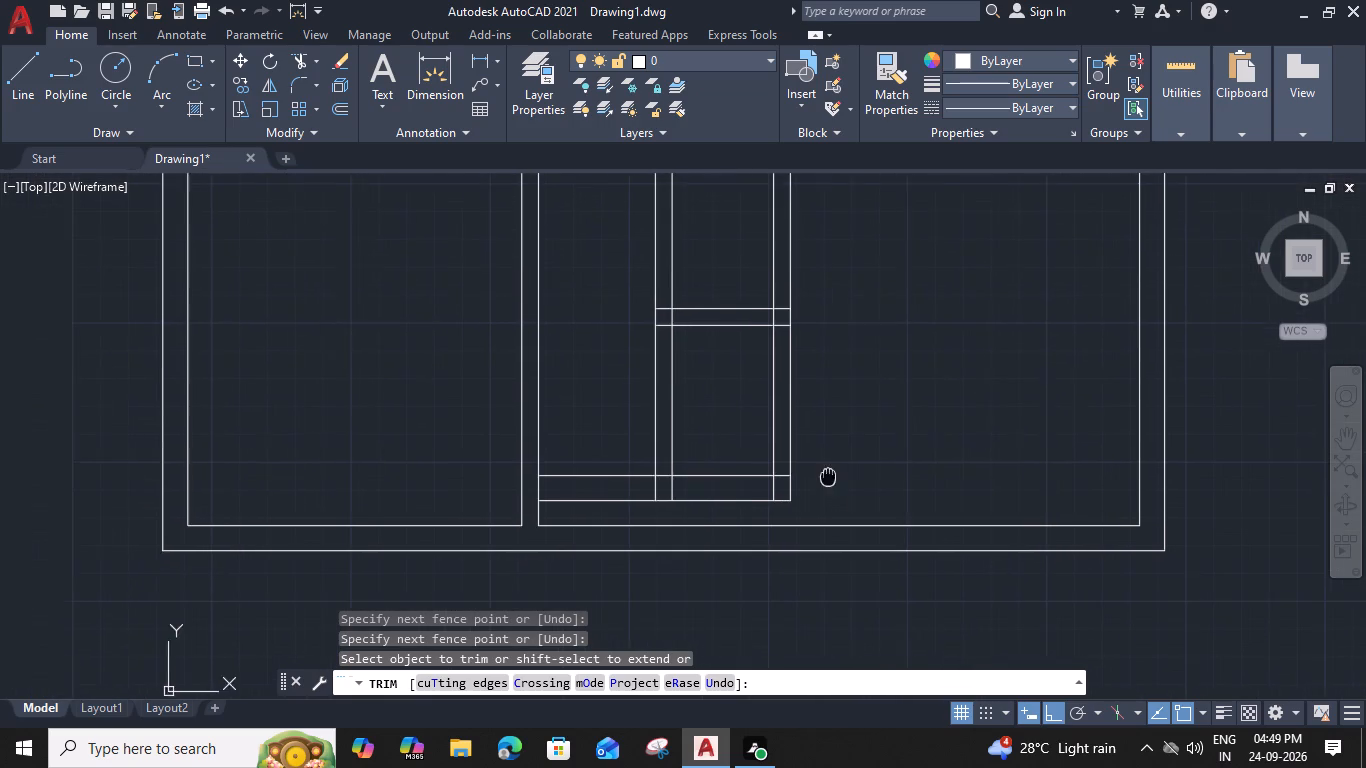
{"action": "left_click", "coordinate": [781, 494]}
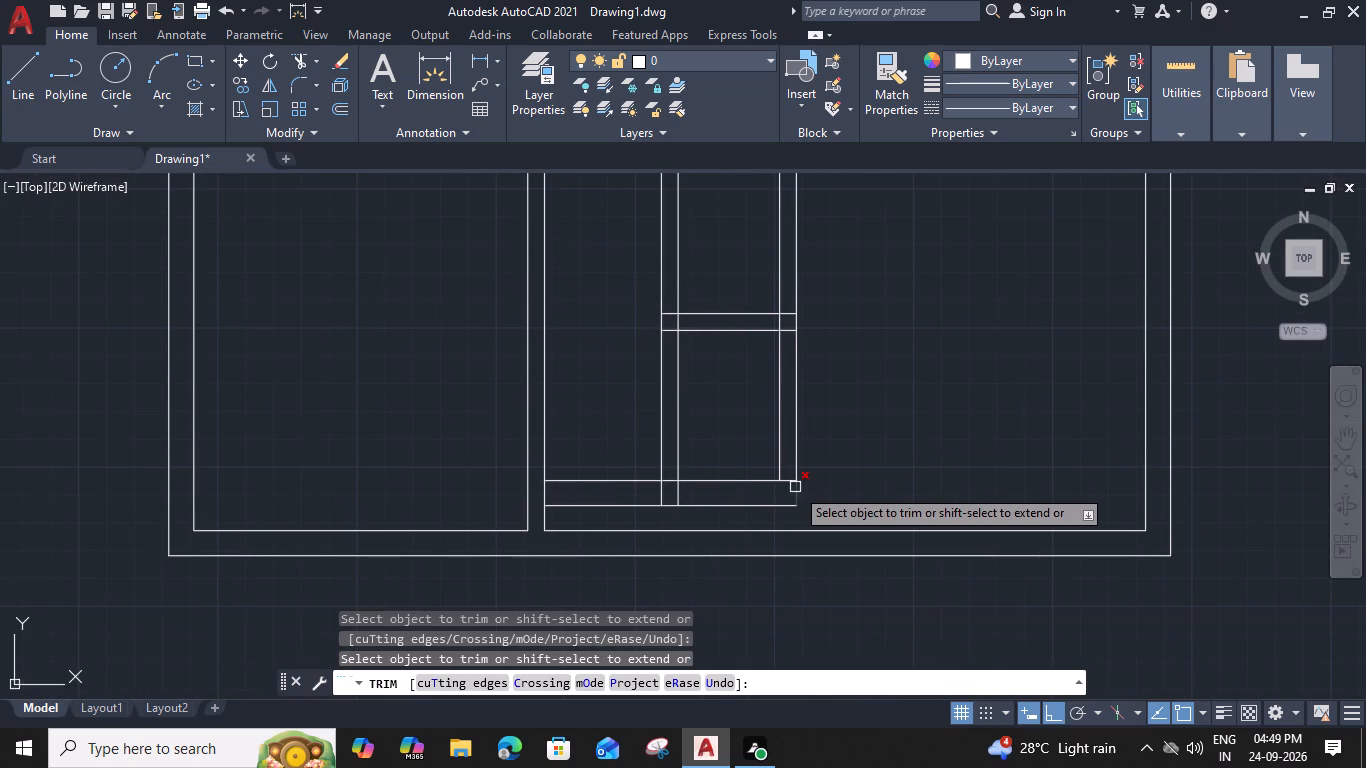
{"action": "left_click", "coordinate": [788, 482]}
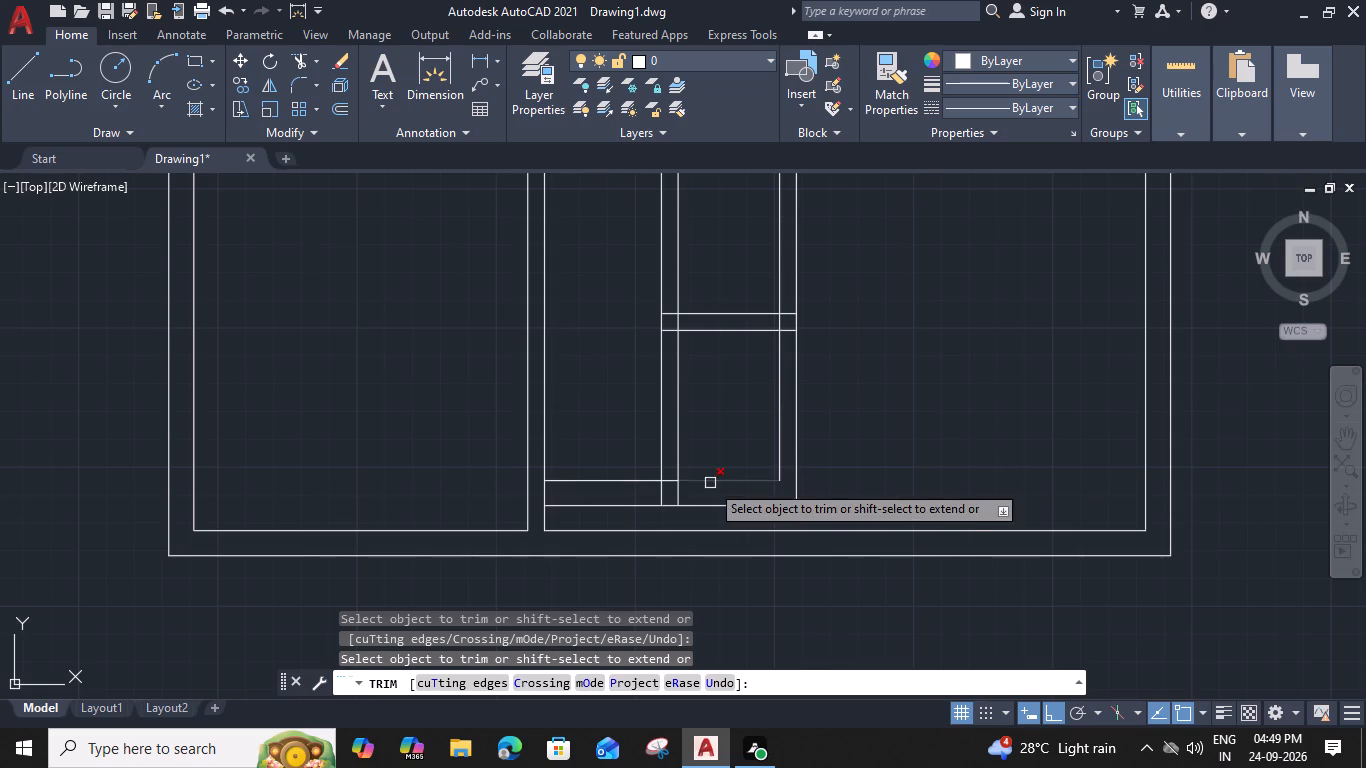
{"action": "left_click", "coordinate": [677, 494]}
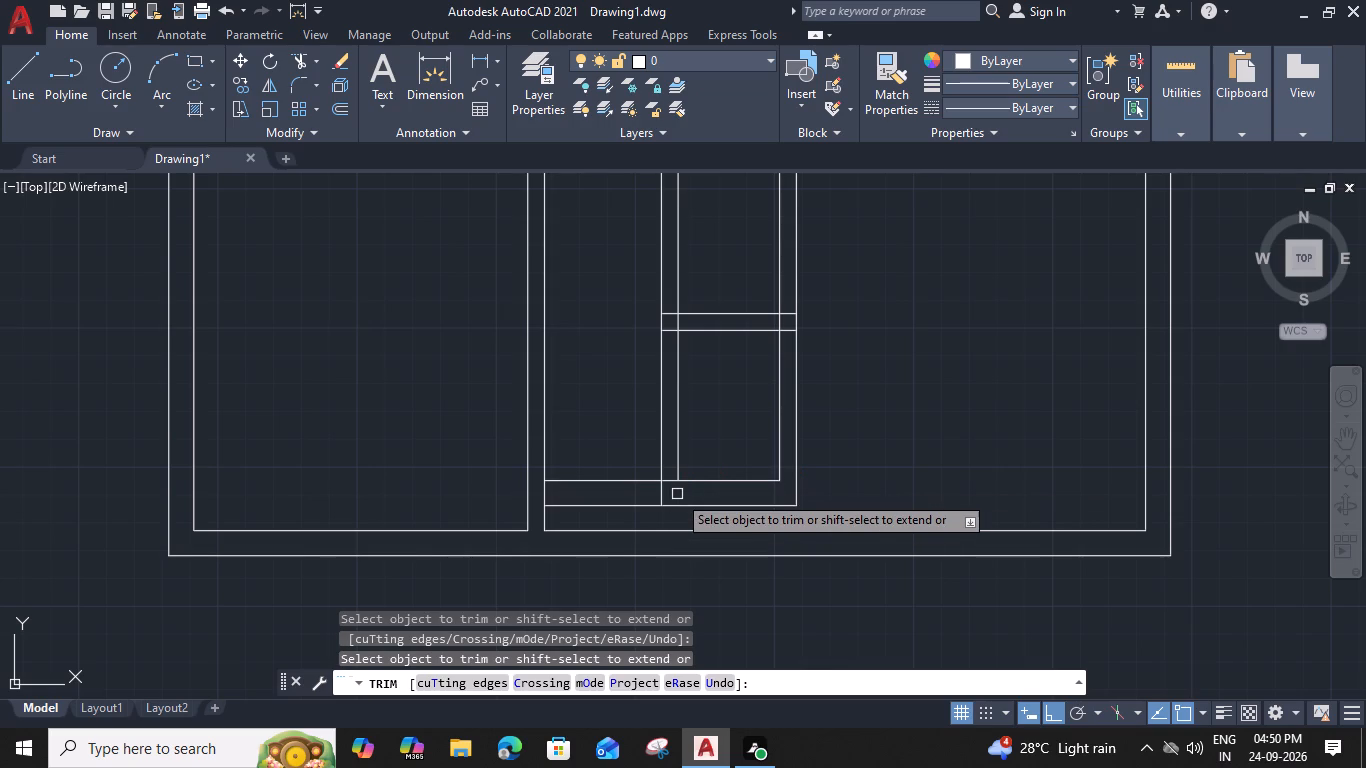
{"action": "left_click", "coordinate": [660, 493]}
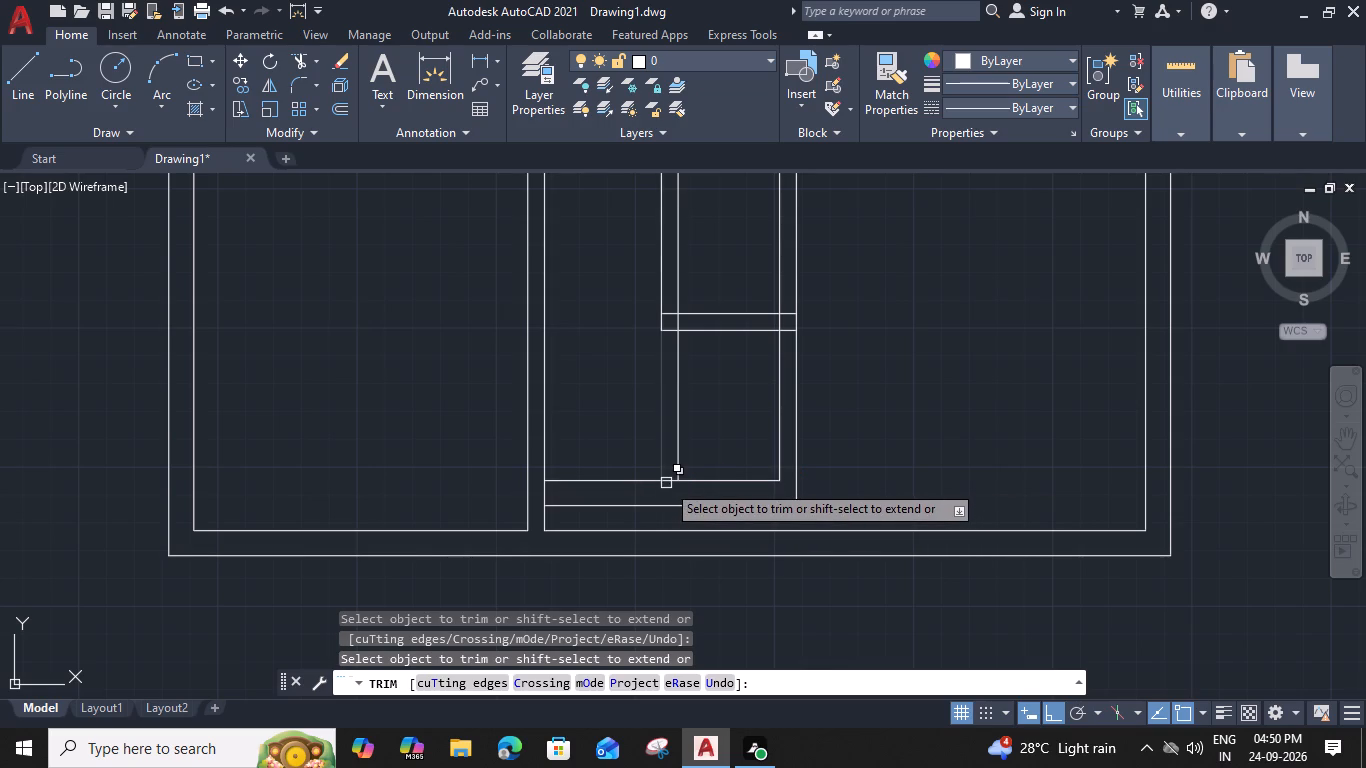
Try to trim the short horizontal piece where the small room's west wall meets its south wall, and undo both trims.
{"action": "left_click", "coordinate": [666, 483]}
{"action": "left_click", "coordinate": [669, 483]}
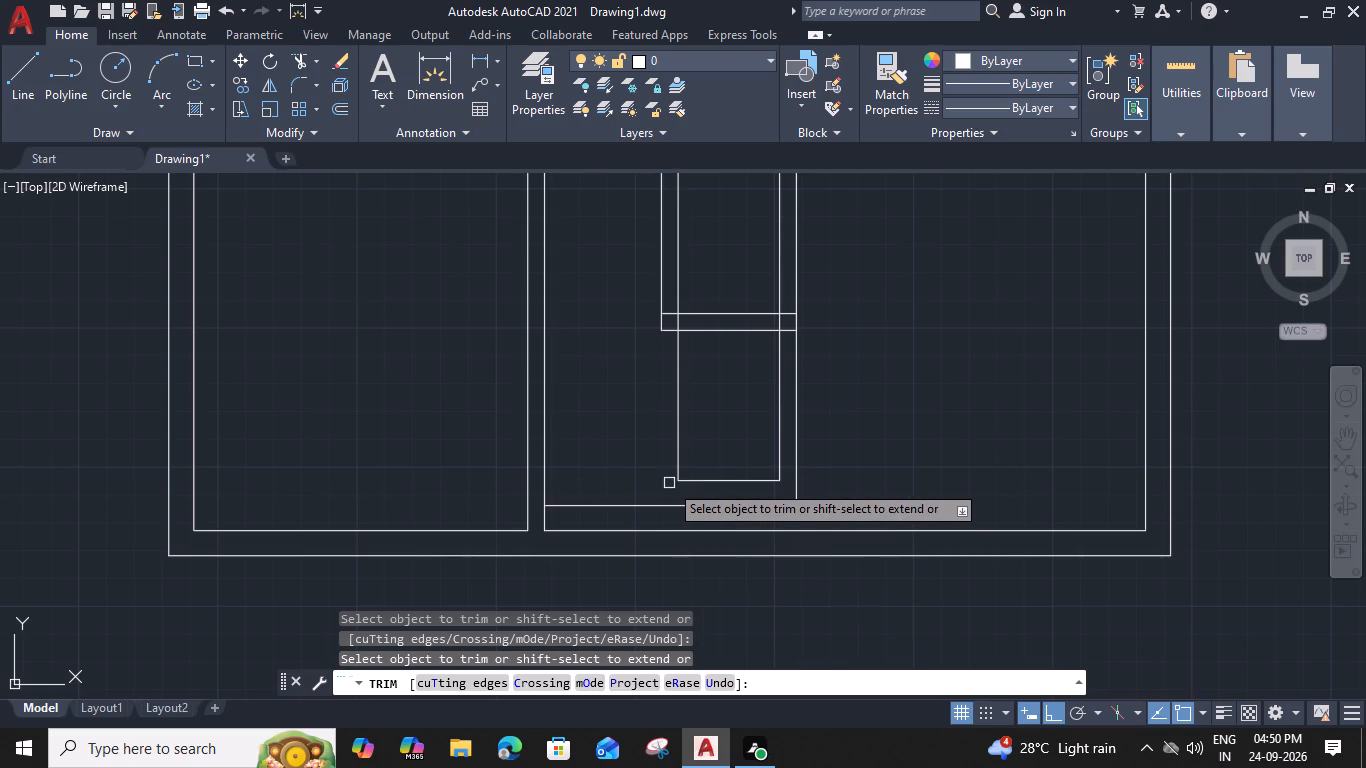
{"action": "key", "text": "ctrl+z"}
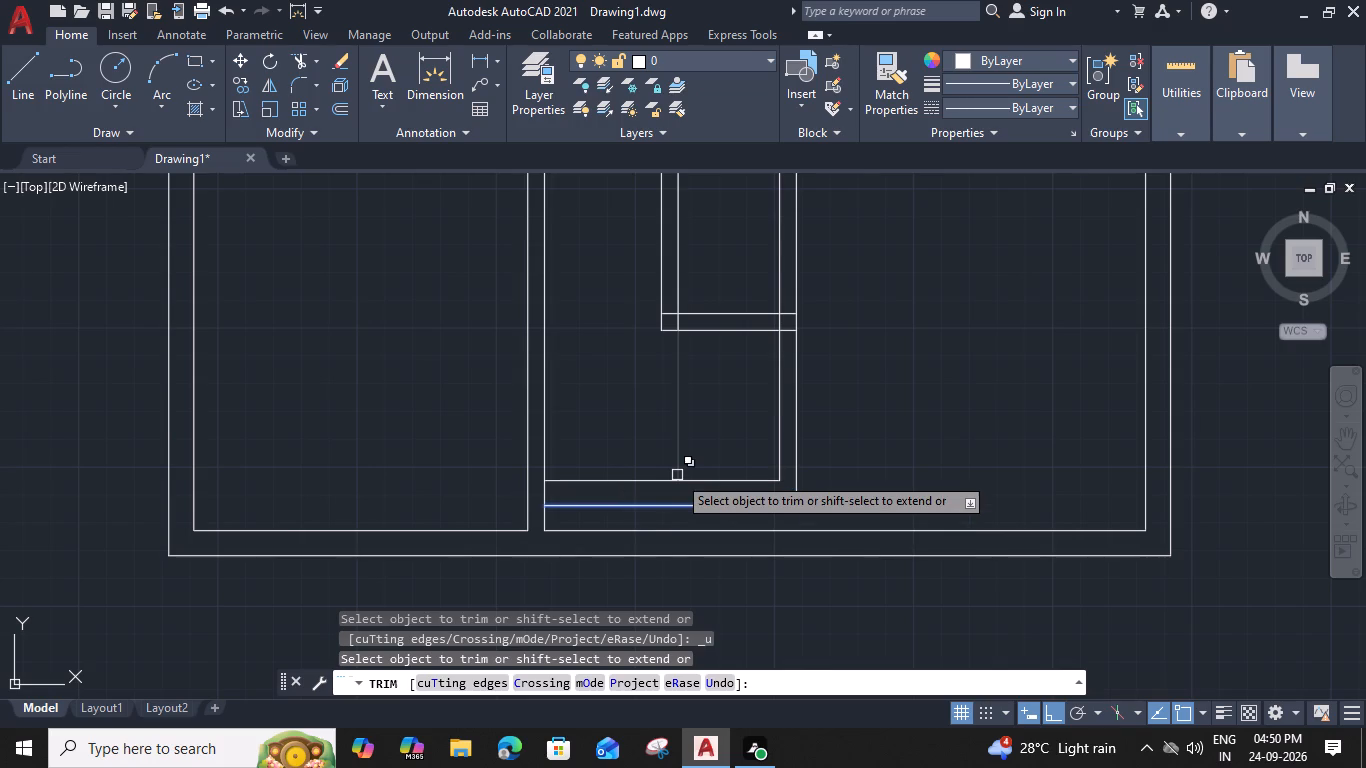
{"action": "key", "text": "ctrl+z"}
Trim the short horizontal piece between the small room's west wall lines at the south wall junction.
{"action": "scroll", "coordinate": [670, 476], "scroll_direction": "up", "scroll_amount": 3}
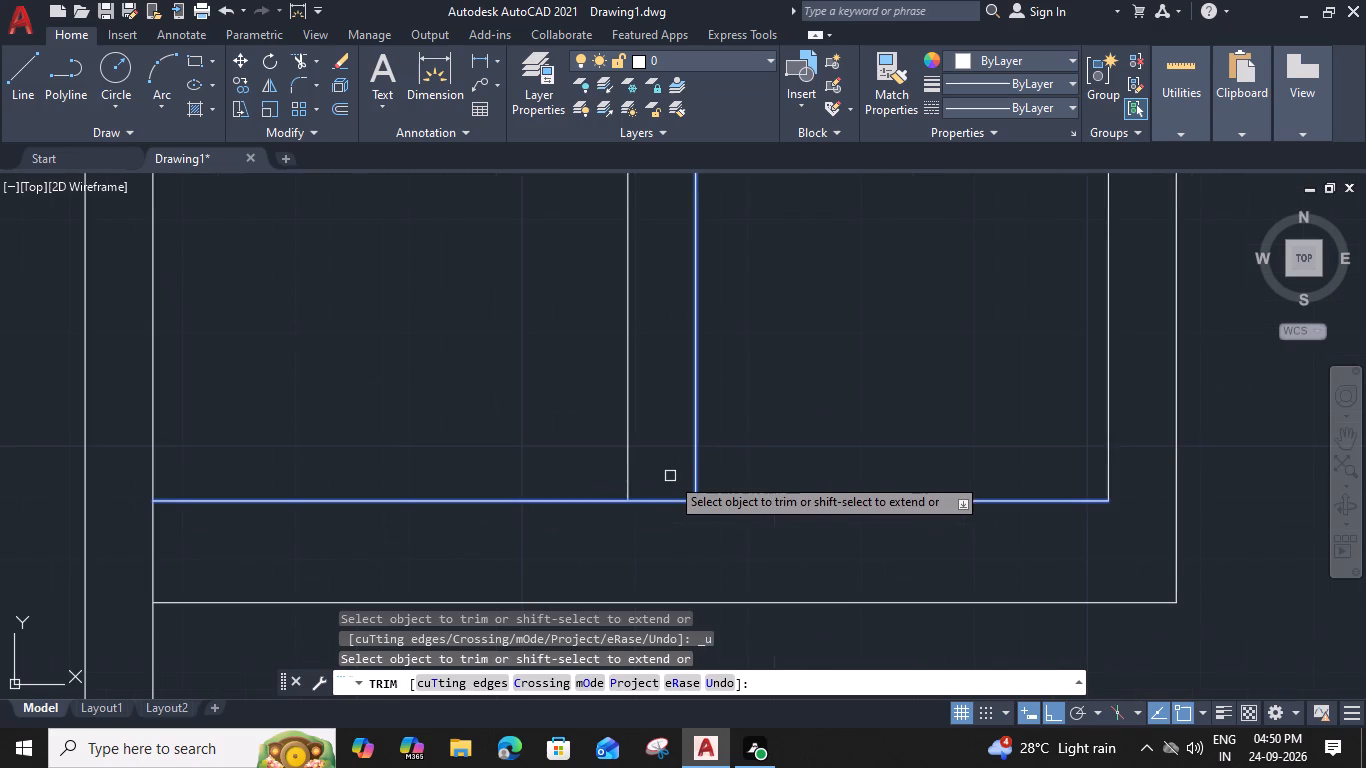
{"action": "left_click", "coordinate": [671, 501]}
{"action": "scroll", "coordinate": [671, 501], "scroll_direction": "down", "scroll_amount": 3}
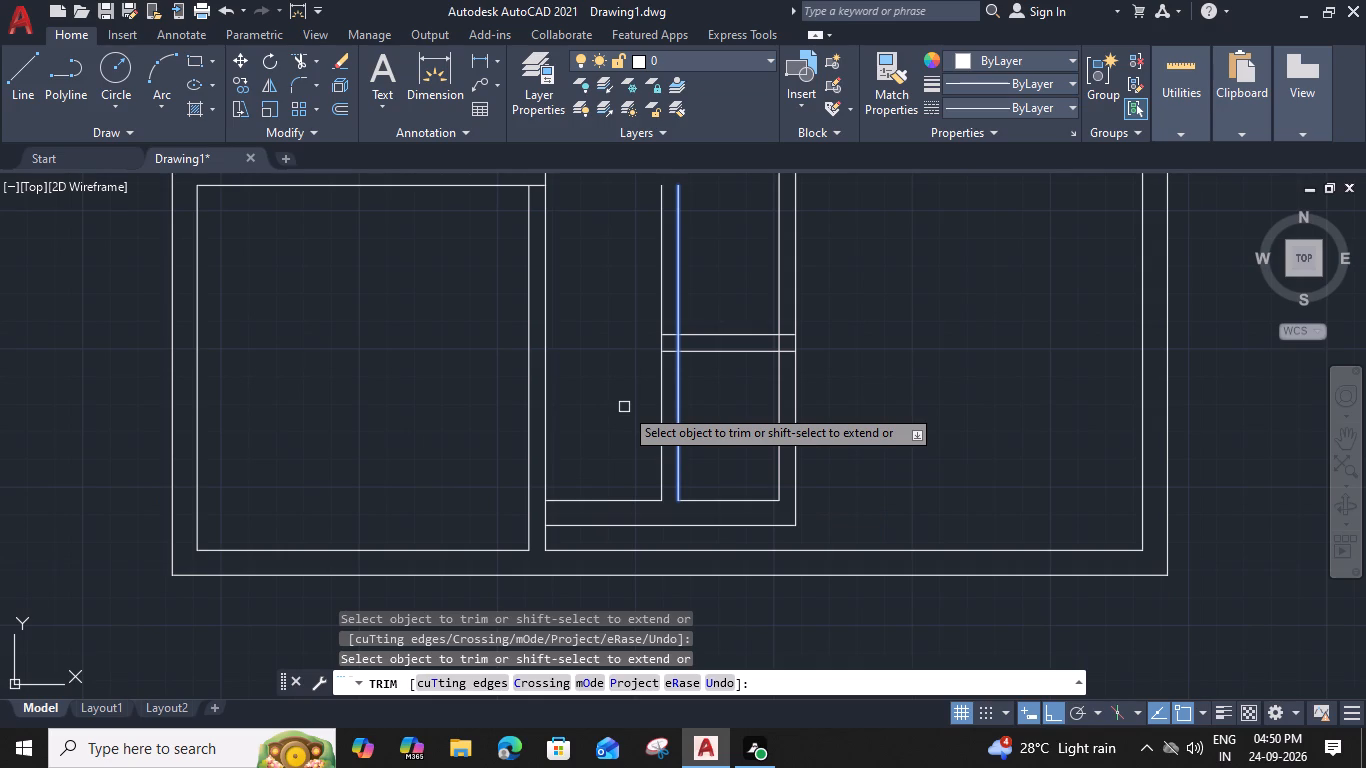
Trim the small room's west wall lines north of its north wall, and remove the overlapping pieces at their corner.
{"action": "left_click", "coordinate": [665, 294]}
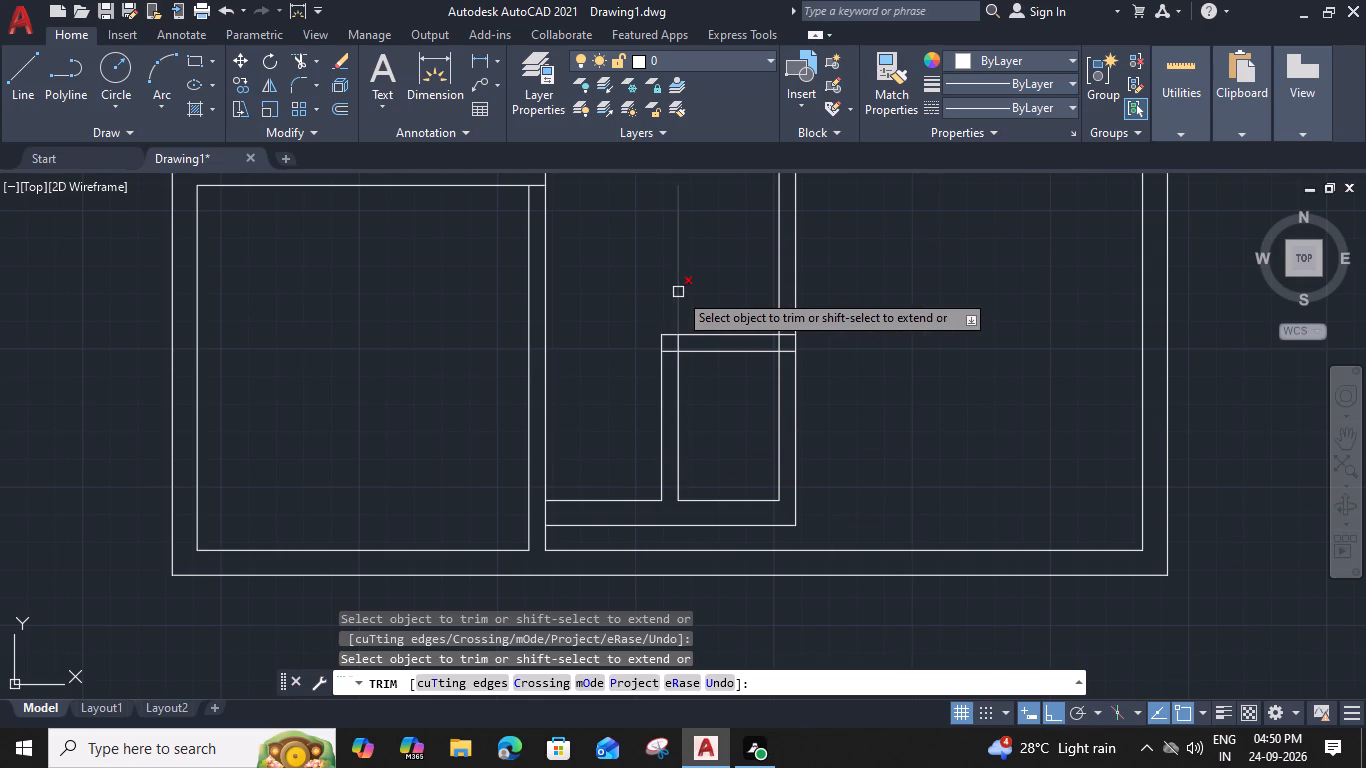
{"action": "left_click", "coordinate": [678, 292]}
{"action": "scroll", "coordinate": [668, 342], "scroll_direction": "up", "scroll_amount": 3}
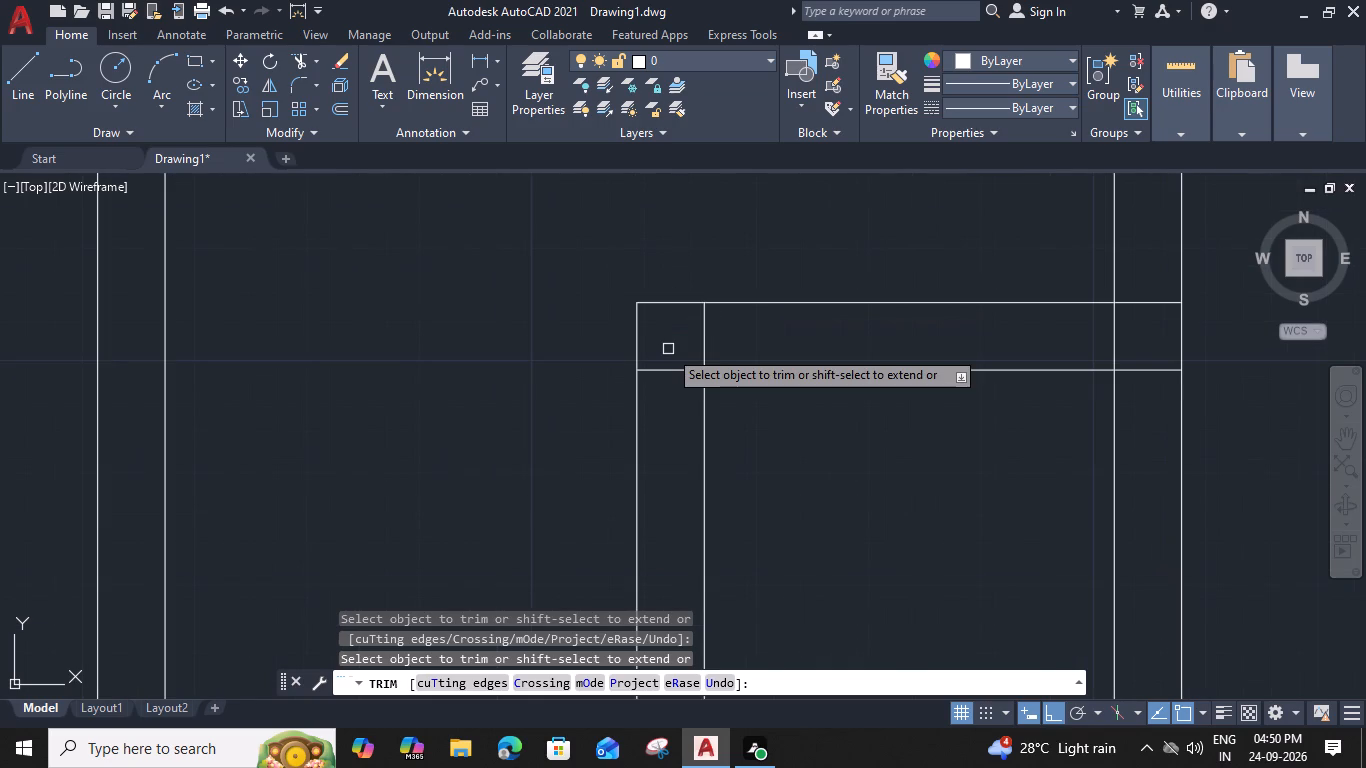
{"action": "left_click", "coordinate": [669, 386]}
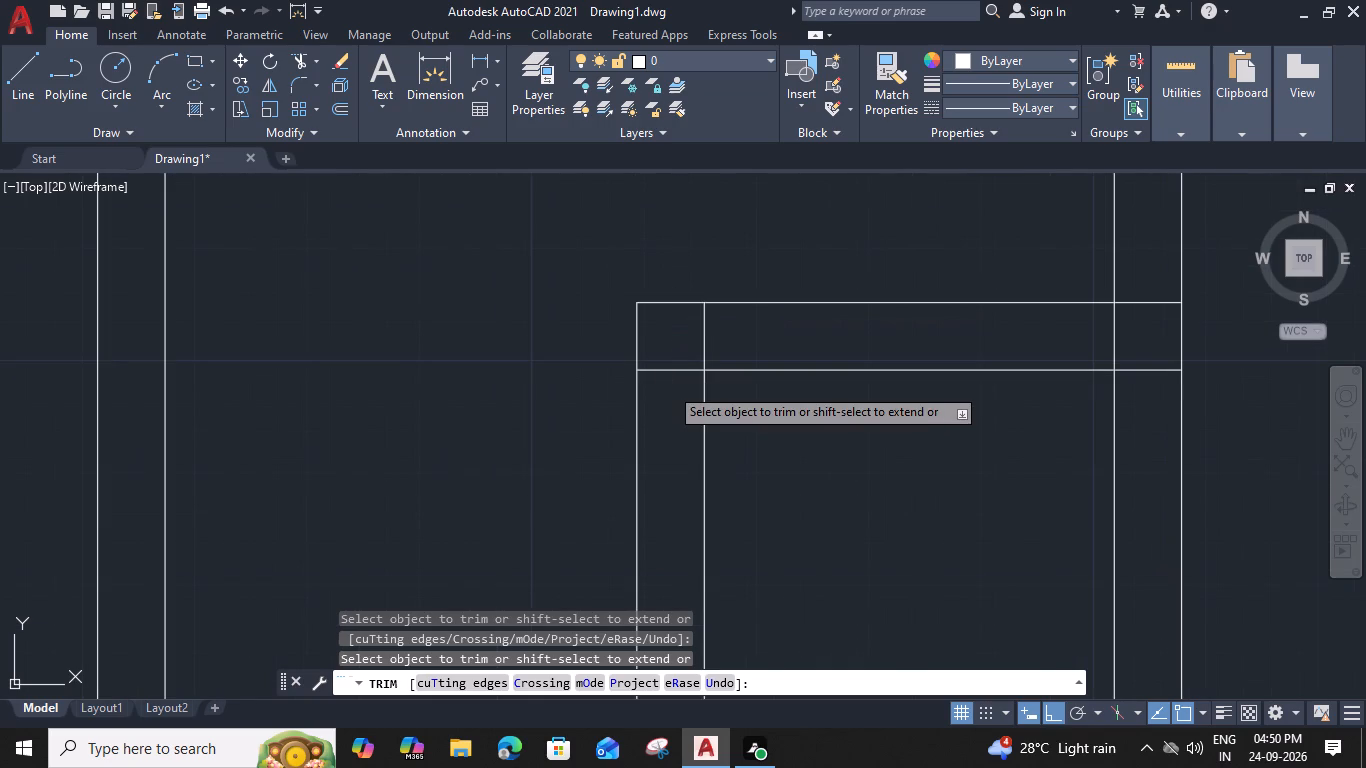
{"action": "left_click", "coordinate": [711, 336]}
Trim the piece of the southwest room's east wall line between the two horizontal lines of the adjoining south wall.
{"action": "scroll", "coordinate": [711, 336], "scroll_direction": "down", "scroll_amount": 2}
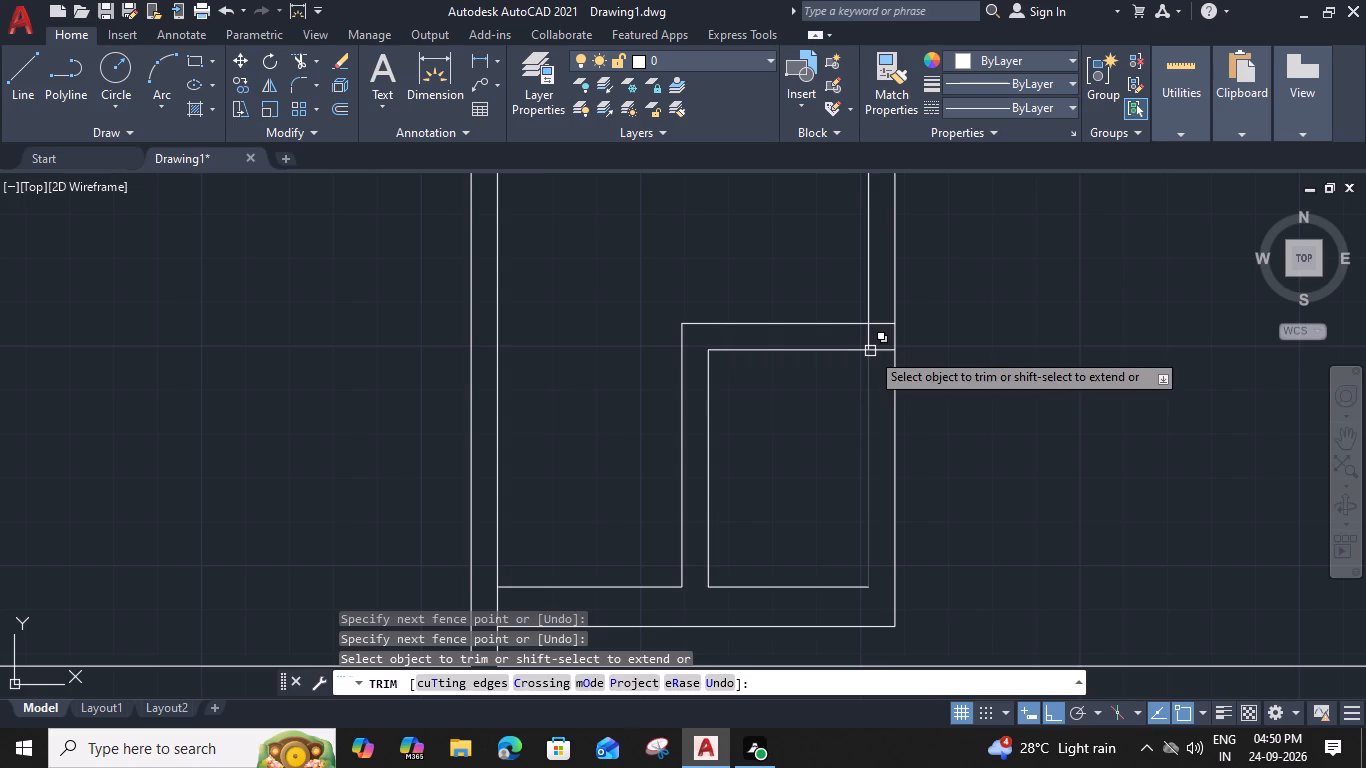
{"action": "middle_click_drag", "start_coordinate": [833, 381], "coordinate": [903, 282]}
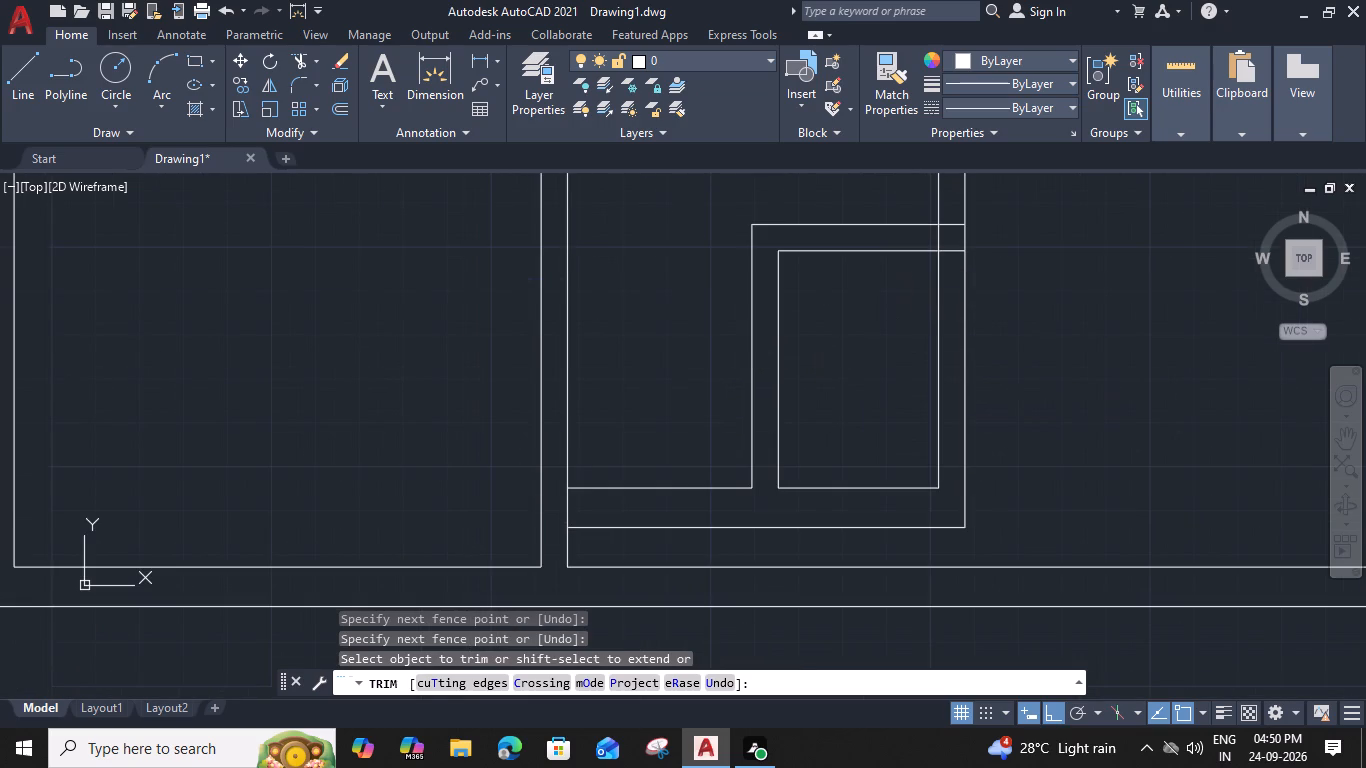
{"action": "left_click", "coordinate": [570, 507]}
{"action": "scroll", "coordinate": [570, 507], "scroll_direction": "down", "scroll_amount": 1}
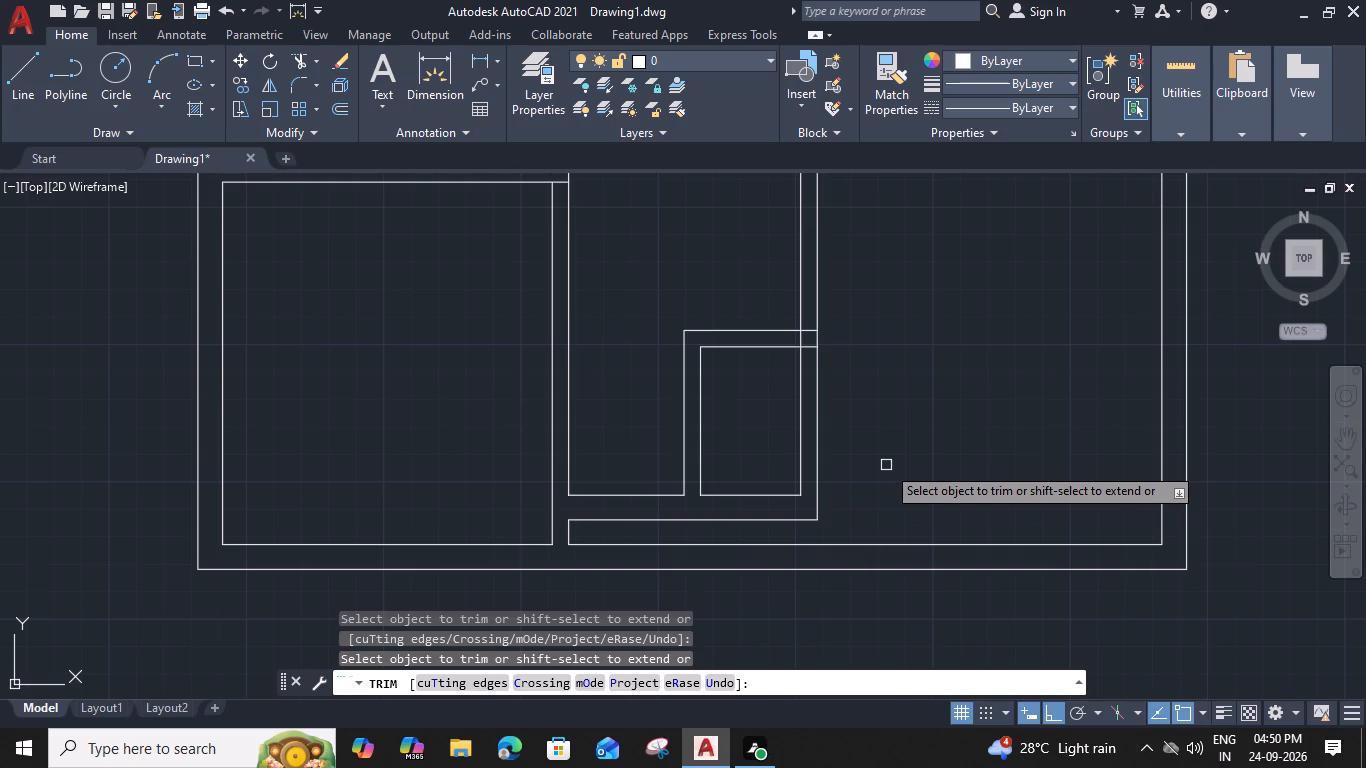
Extend the short vertical line east of the southwest room to the outermost south wall line, trimming its extra piece between the partition's two horizontal lines.
{"action": "middle_click_drag", "start_coordinate": [886, 465], "coordinate": [846, 461]}
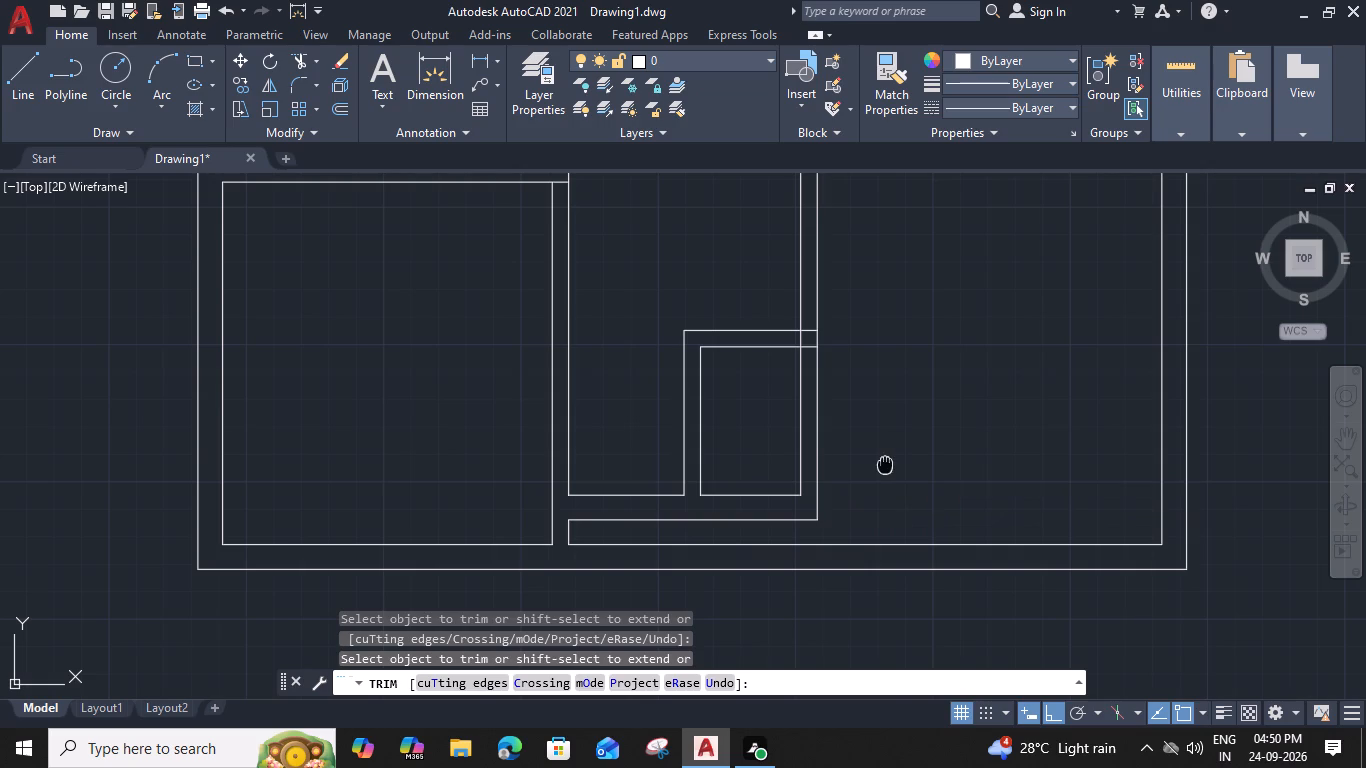
{"action": "middle_click_drag", "start_coordinate": [846, 461], "coordinate": [716, 558]}
{"action": "scroll", "coordinate": [716, 553], "scroll_direction": "down", "scroll_amount": 1}
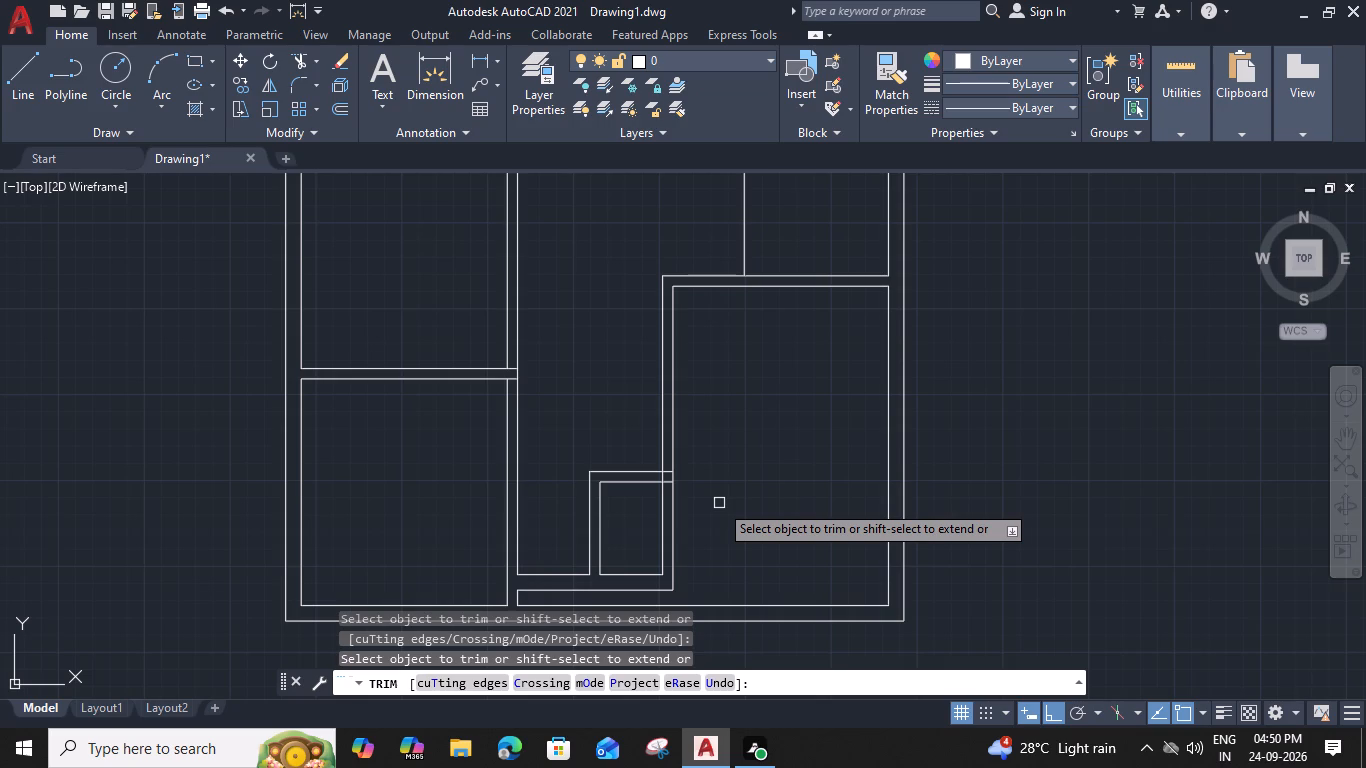
{"action": "middle_click_drag", "start_coordinate": [729, 560], "coordinate": [754, 412]}
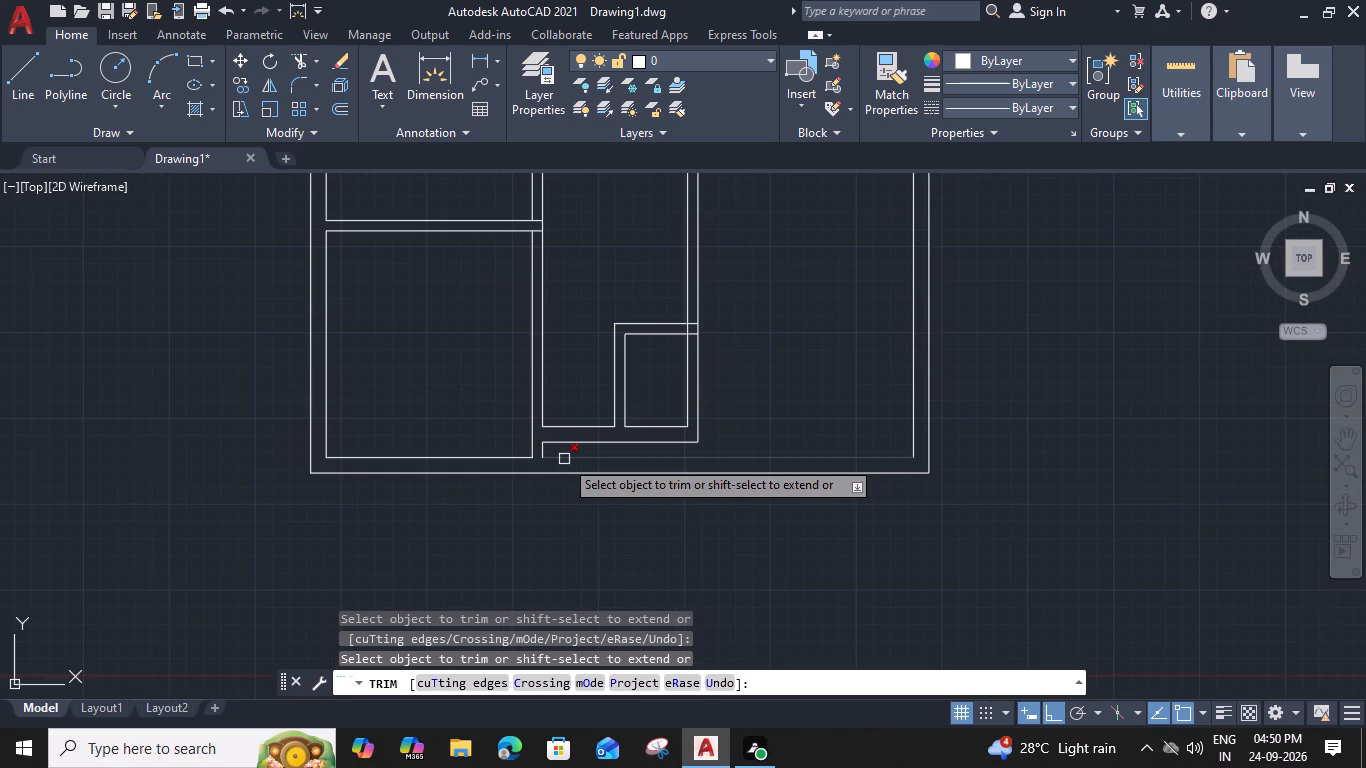
{"action": "scroll", "coordinate": [541, 446], "scroll_direction": "up", "scroll_amount": 2}
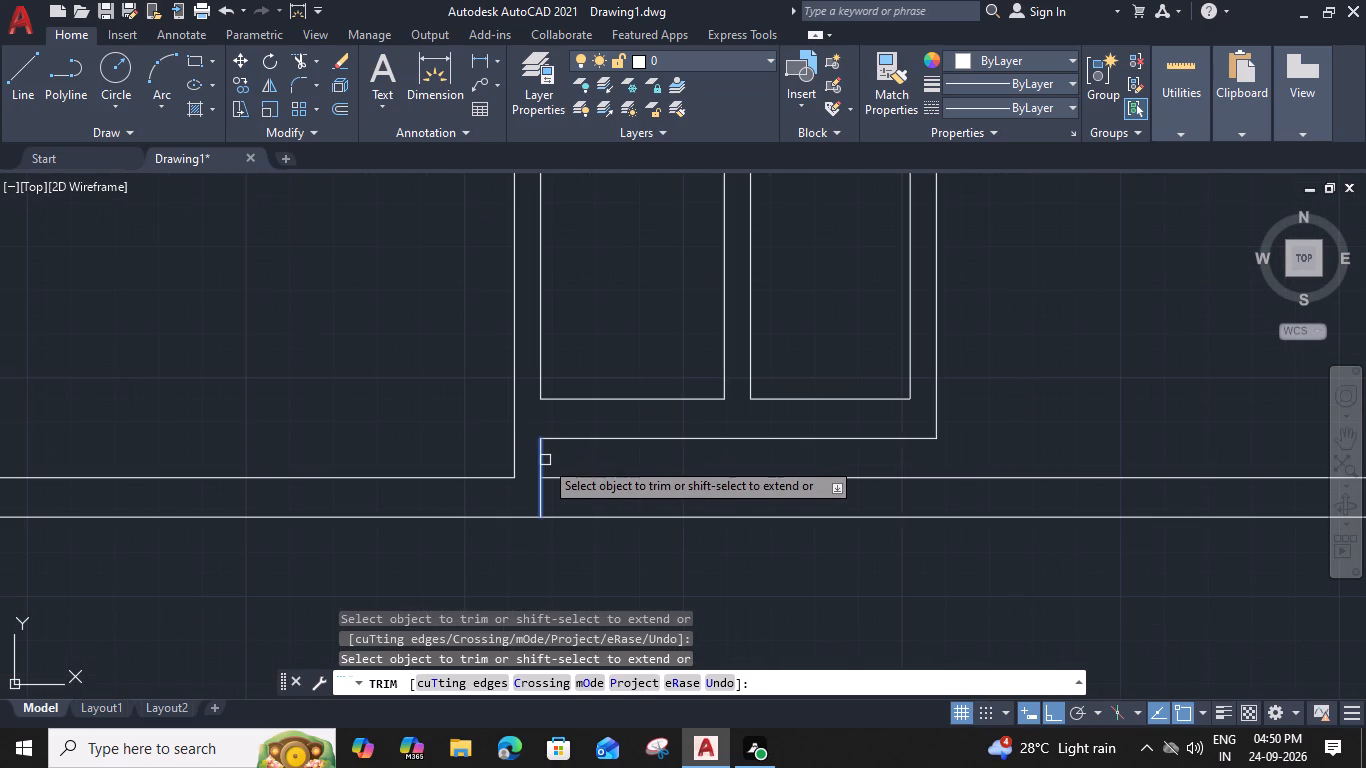
{"action": "left_click", "coordinate": [541, 458], "text": "shift"}
{"action": "left_click", "coordinate": [544, 460], "text": "shift"}
{"action": "left_click", "coordinate": [538, 420]}
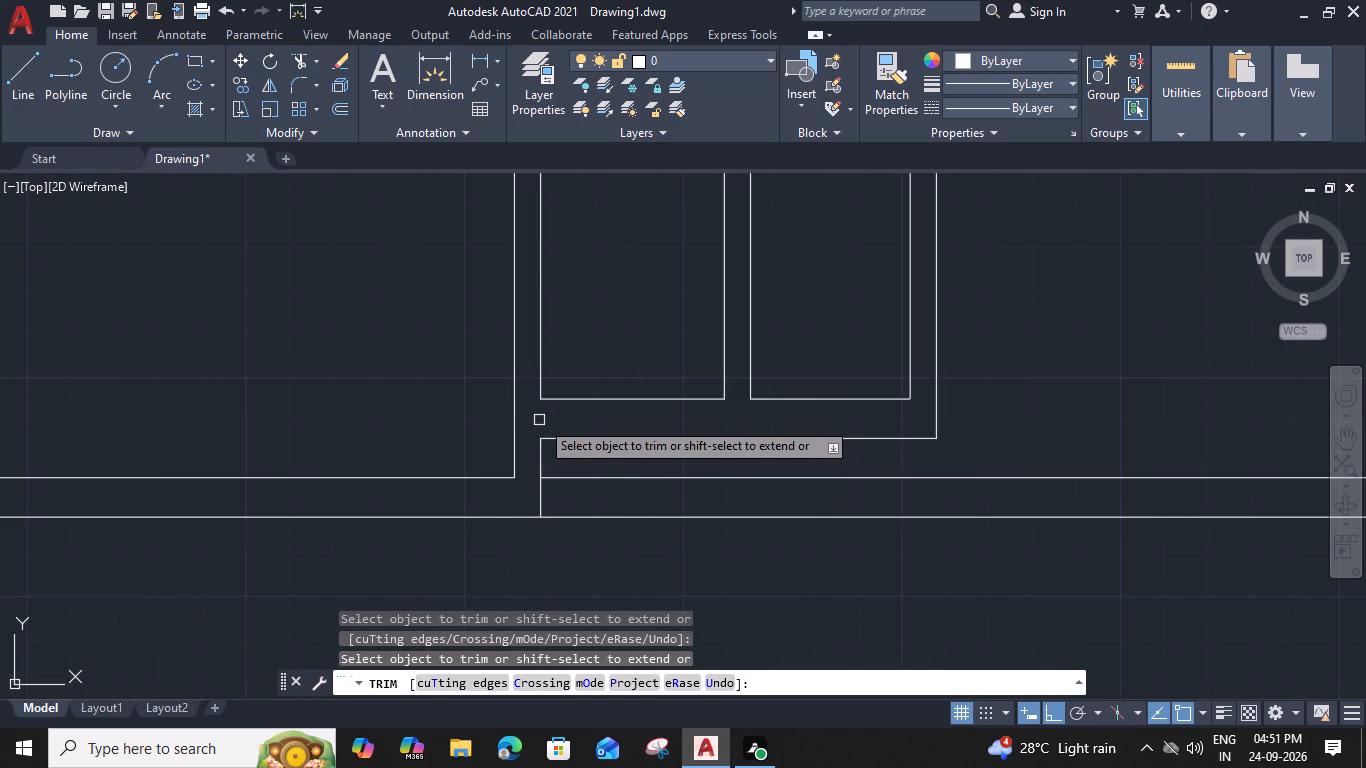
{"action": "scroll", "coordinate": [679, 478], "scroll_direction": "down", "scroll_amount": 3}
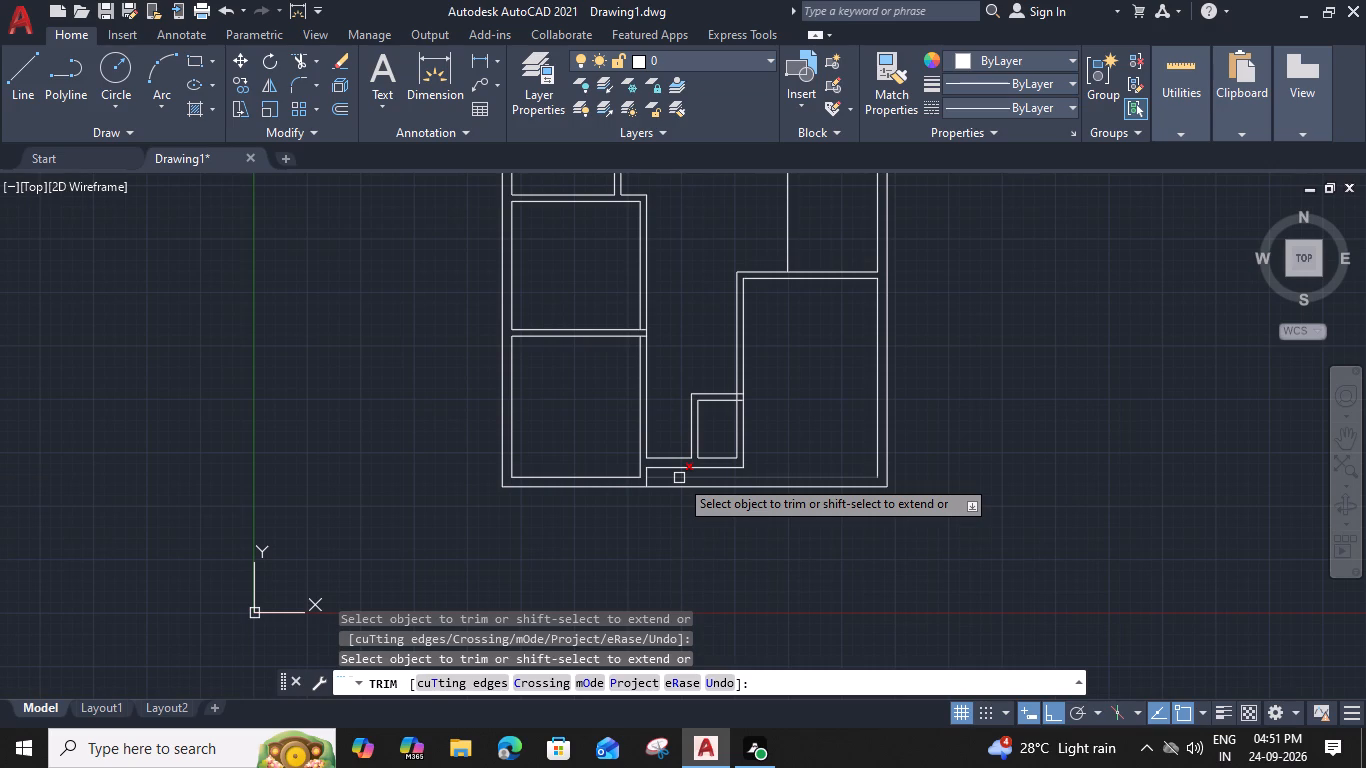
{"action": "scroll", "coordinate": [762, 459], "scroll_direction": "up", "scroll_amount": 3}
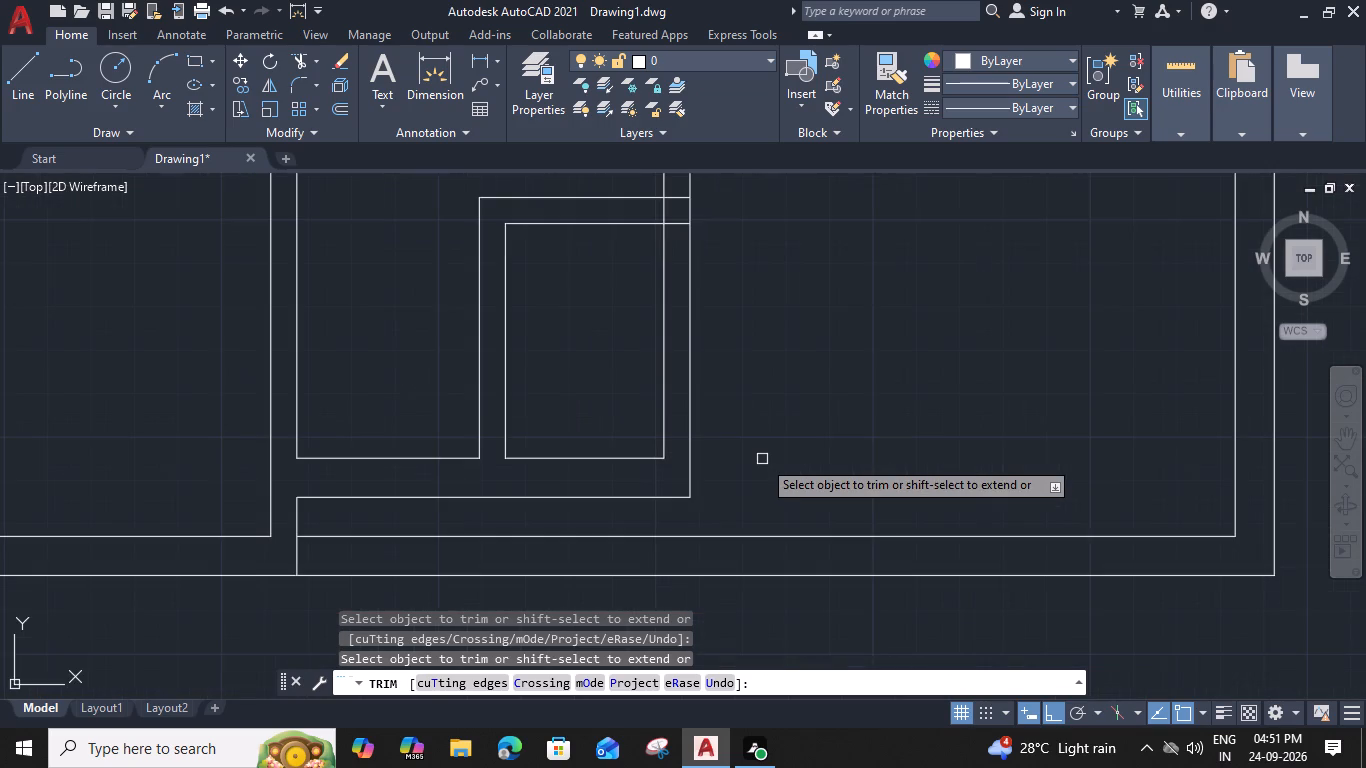
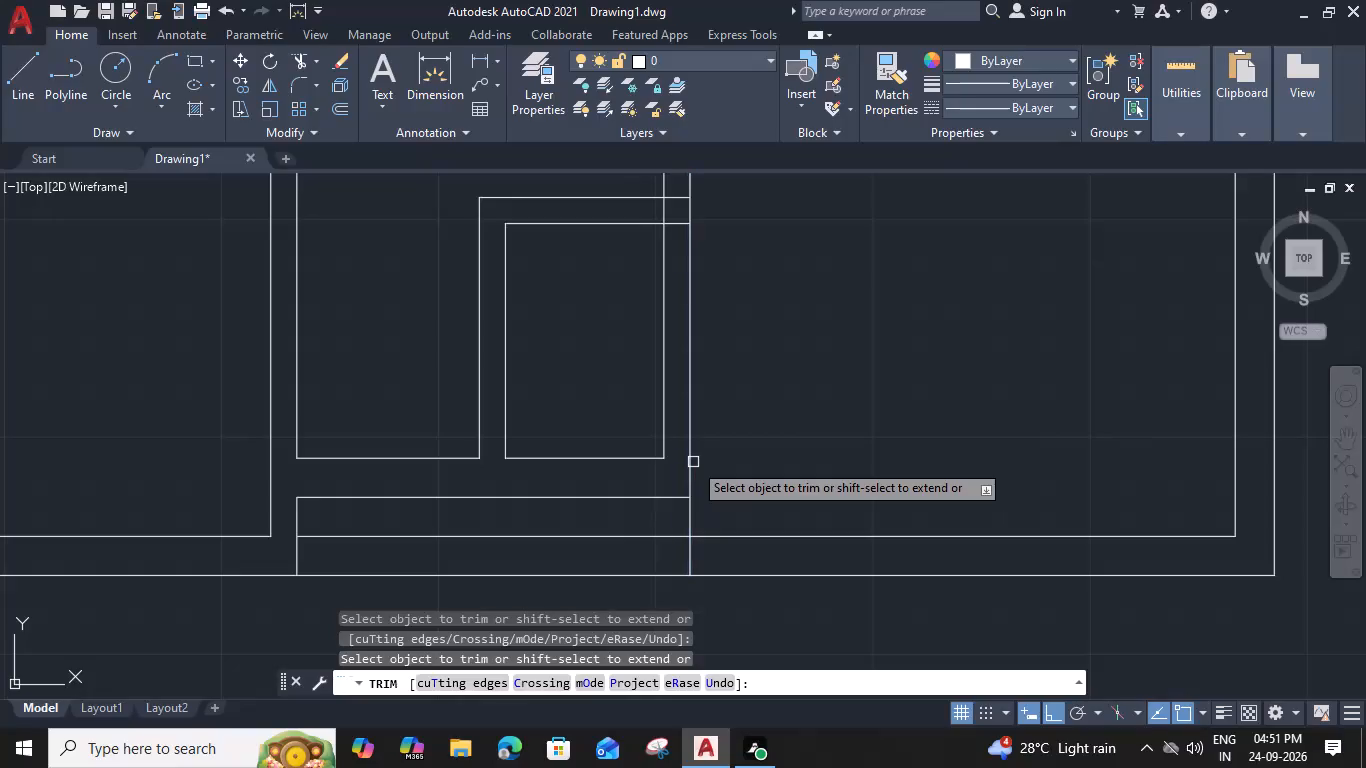
Trim the two horizontal outer south wall lines across the opening between the southwest and southeast rooms.
{"action": "left_click", "coordinate": [599, 526]}
{"action": "left_click", "coordinate": [595, 594]}
Trim the ends of the southwest room's north partition lines where they cross the thickness of its east wall.
{"action": "scroll", "coordinate": [599, 570], "scroll_direction": "down", "scroll_amount": 2}
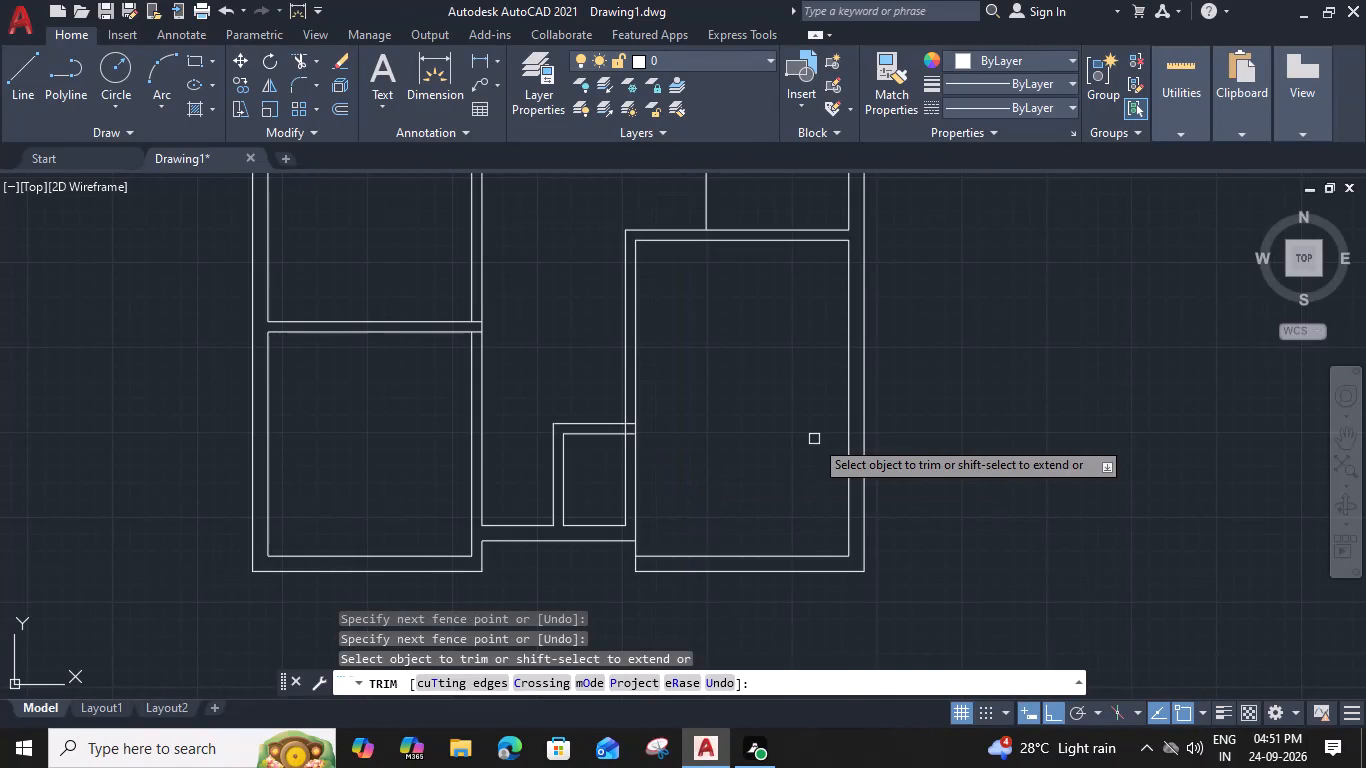
{"action": "scroll", "coordinate": [482, 368], "scroll_direction": "up", "scroll_amount": 2}
{"action": "left_click", "coordinate": [475, 260]}
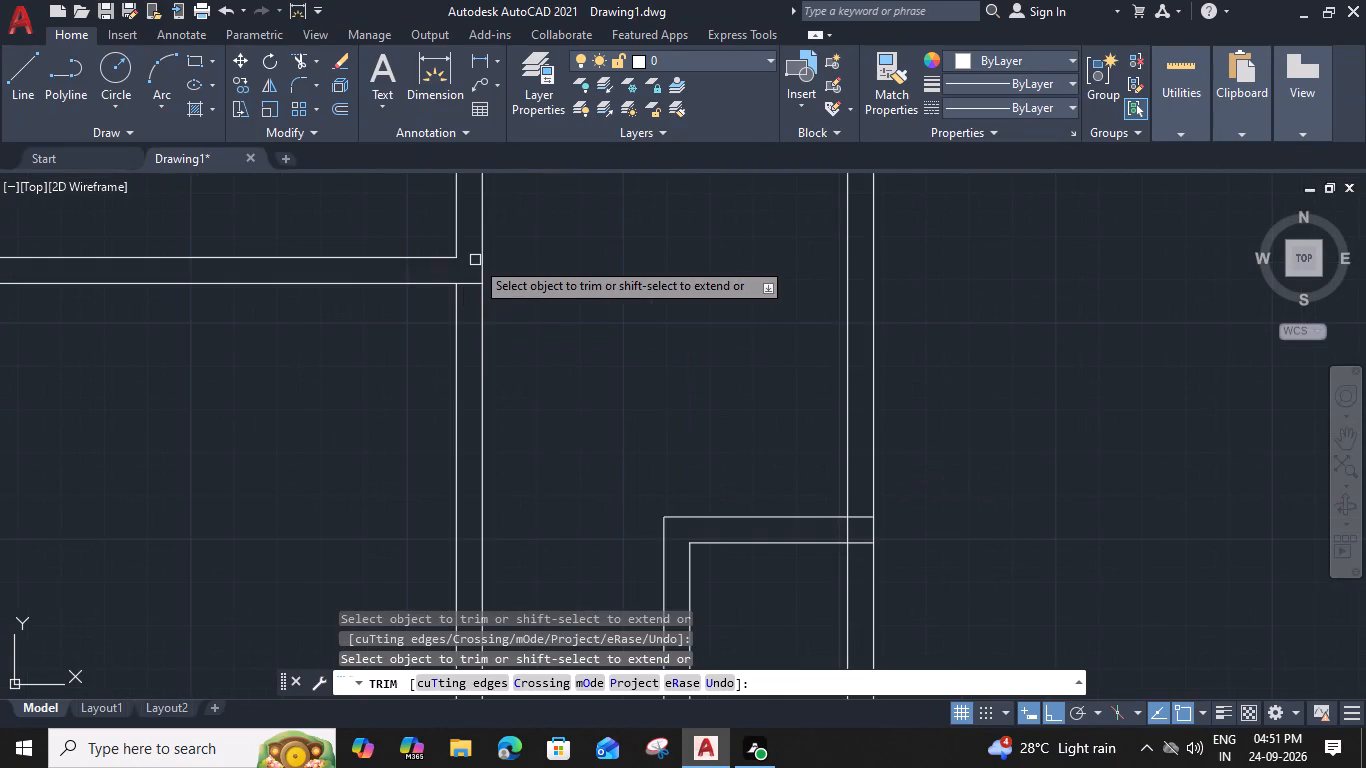
{"action": "left_click", "coordinate": [468, 284]}
Trim the small room's north wall lines inside the southeast room's west wall, and the vertical wall piece between them.
{"action": "scroll", "coordinate": [462, 287], "scroll_direction": "down", "scroll_amount": 3}
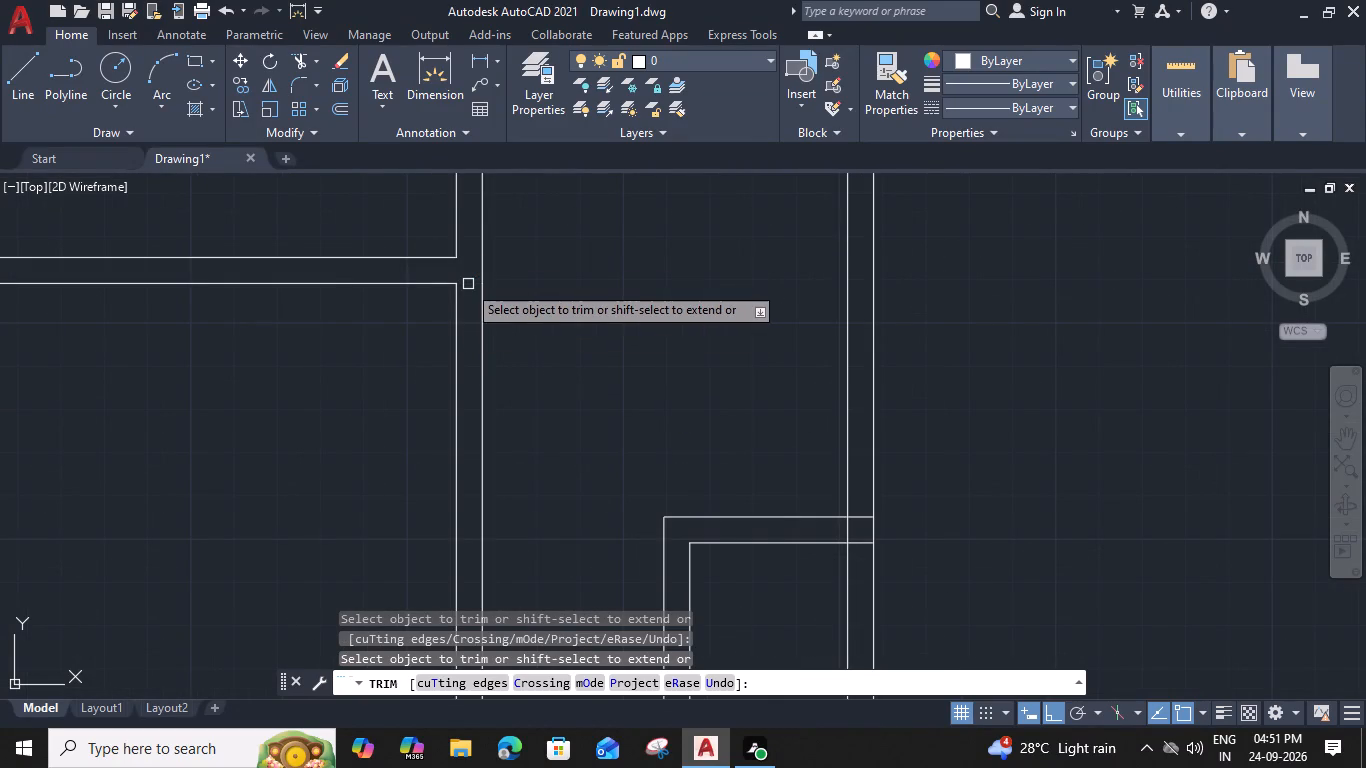
{"action": "scroll", "coordinate": [551, 352], "scroll_direction": "up", "scroll_amount": 3}
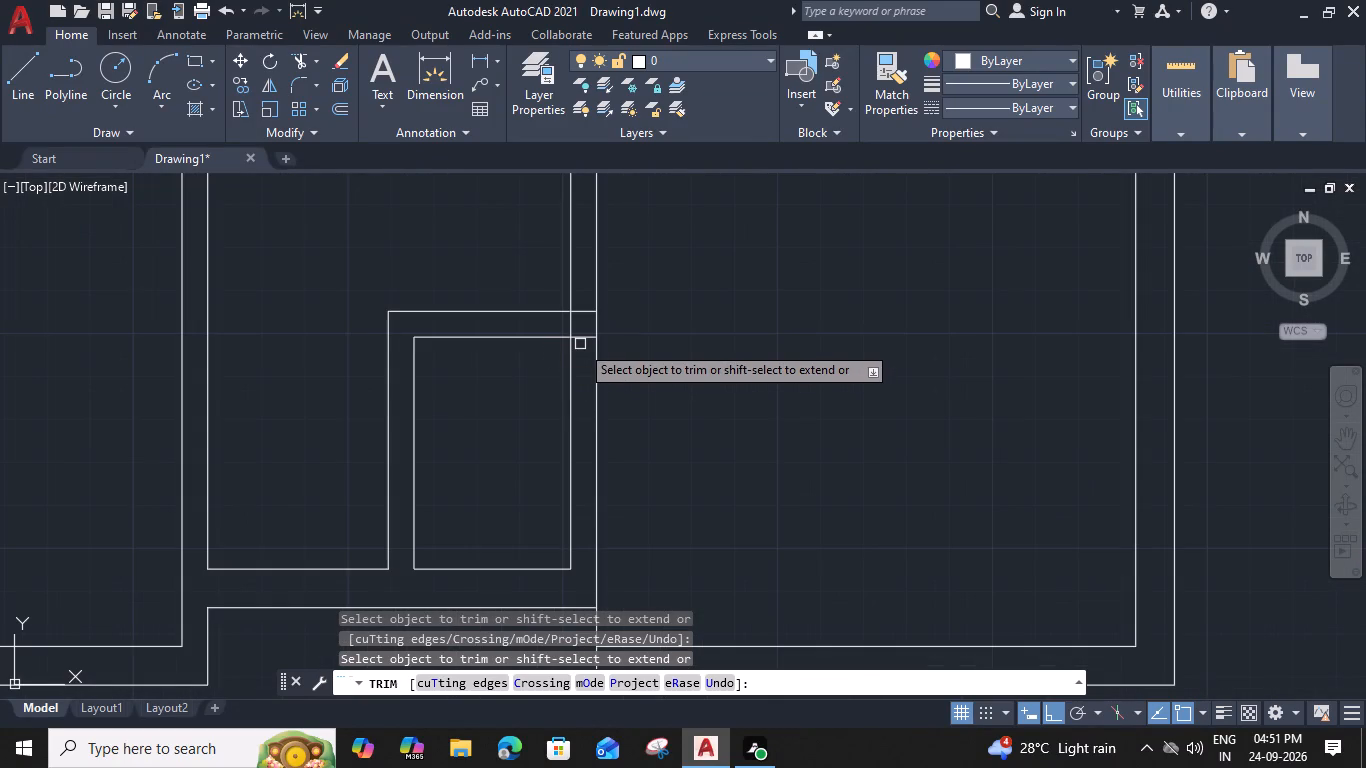
{"action": "left_click", "coordinate": [582, 338]}
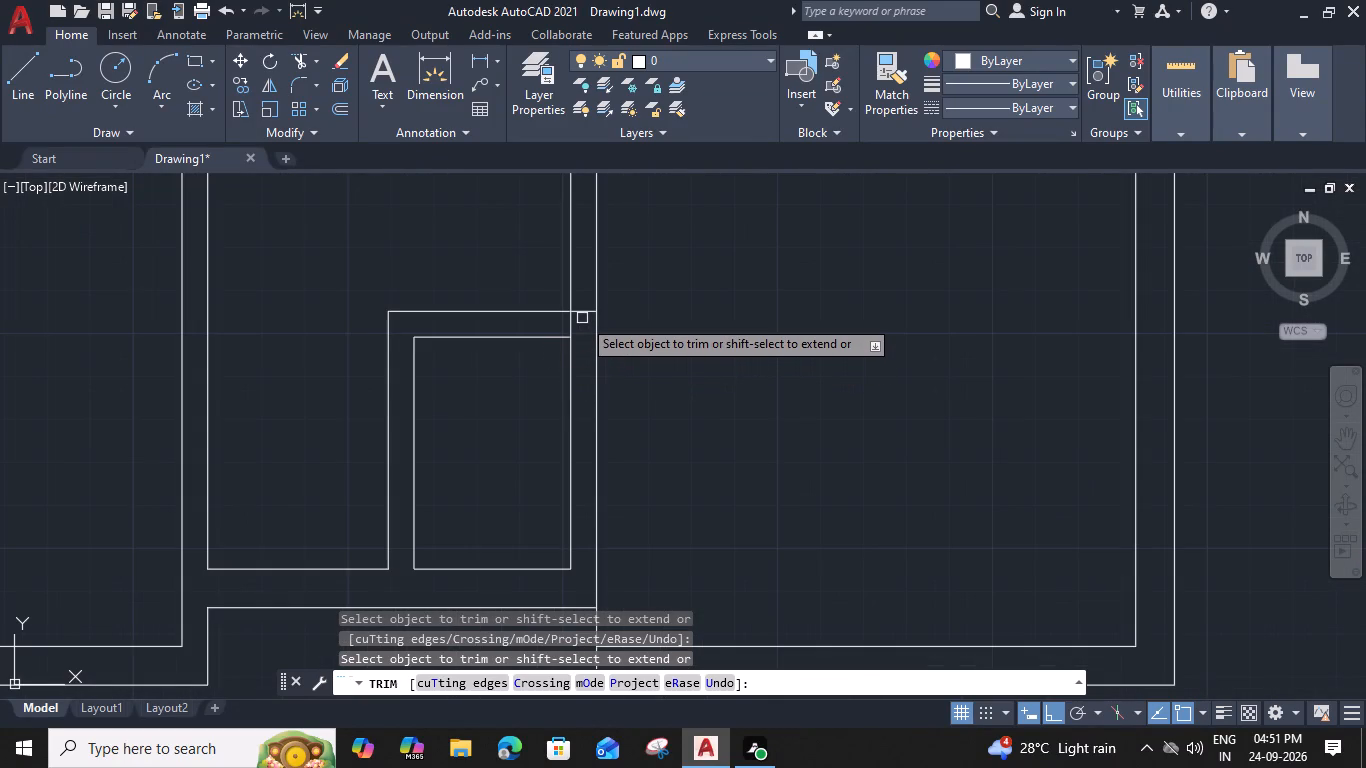
{"action": "left_click", "coordinate": [583, 308]}
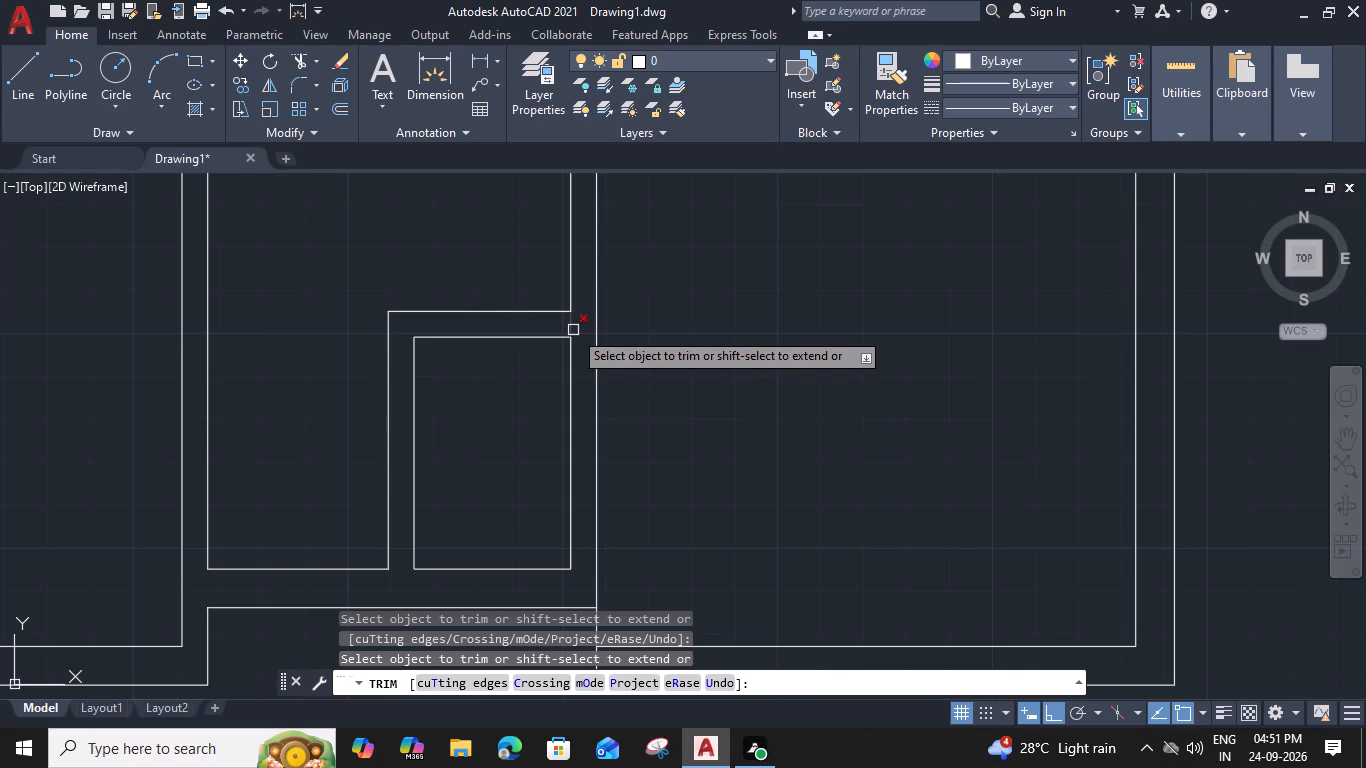
{"action": "left_click", "coordinate": [573, 327]}
Extend the small room's east wall line south to the outermost south wall line, and extend that outermost line west across the opening.
{"action": "scroll", "coordinate": [573, 327], "scroll_direction": "down", "scroll_amount": 3}
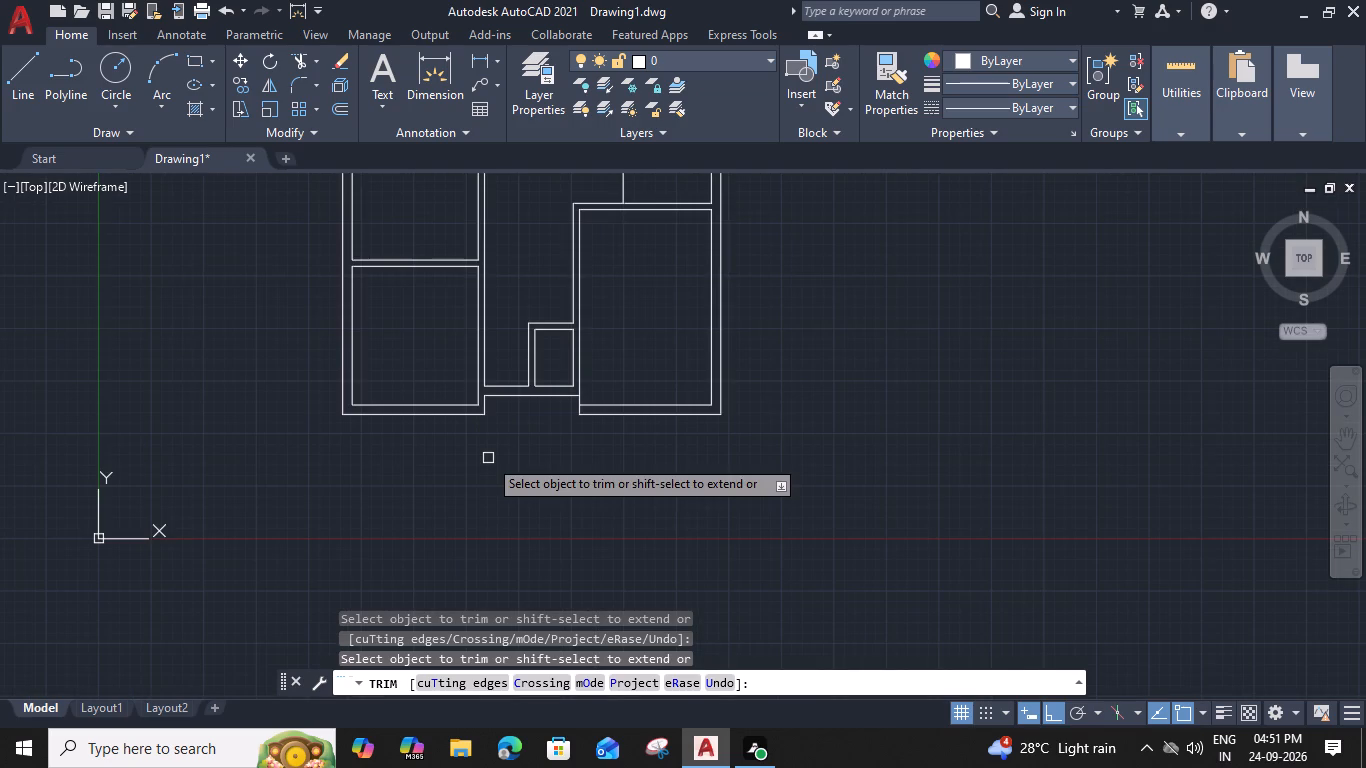
{"action": "middle_click_drag", "start_coordinate": [488, 458], "coordinate": [582, 516]}
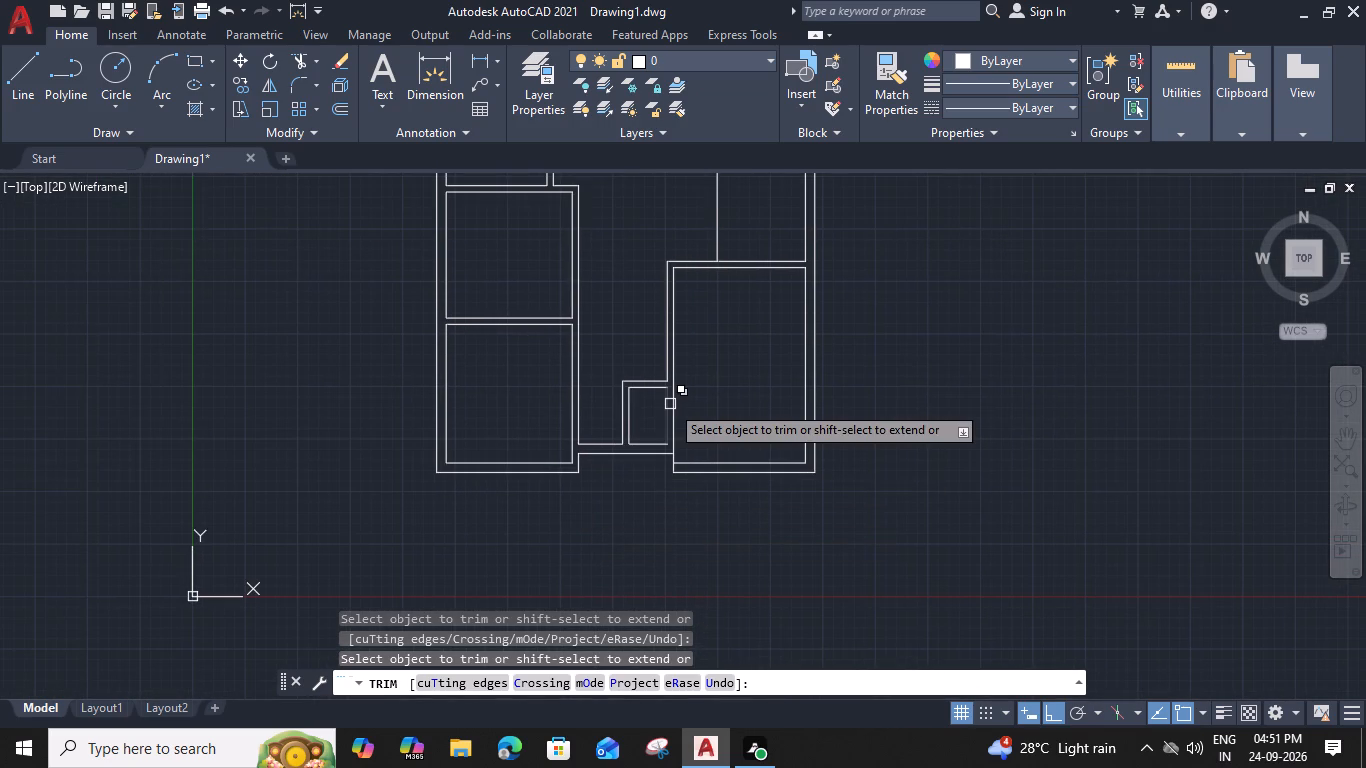
{"action": "scroll", "coordinate": [672, 423], "scroll_direction": "up", "scroll_amount": 3}
{"action": "scroll", "coordinate": [647, 447], "scroll_direction": "down", "scroll_amount": 2}
{"action": "middle_click_drag", "start_coordinate": [784, 385], "coordinate": [856, 347]}
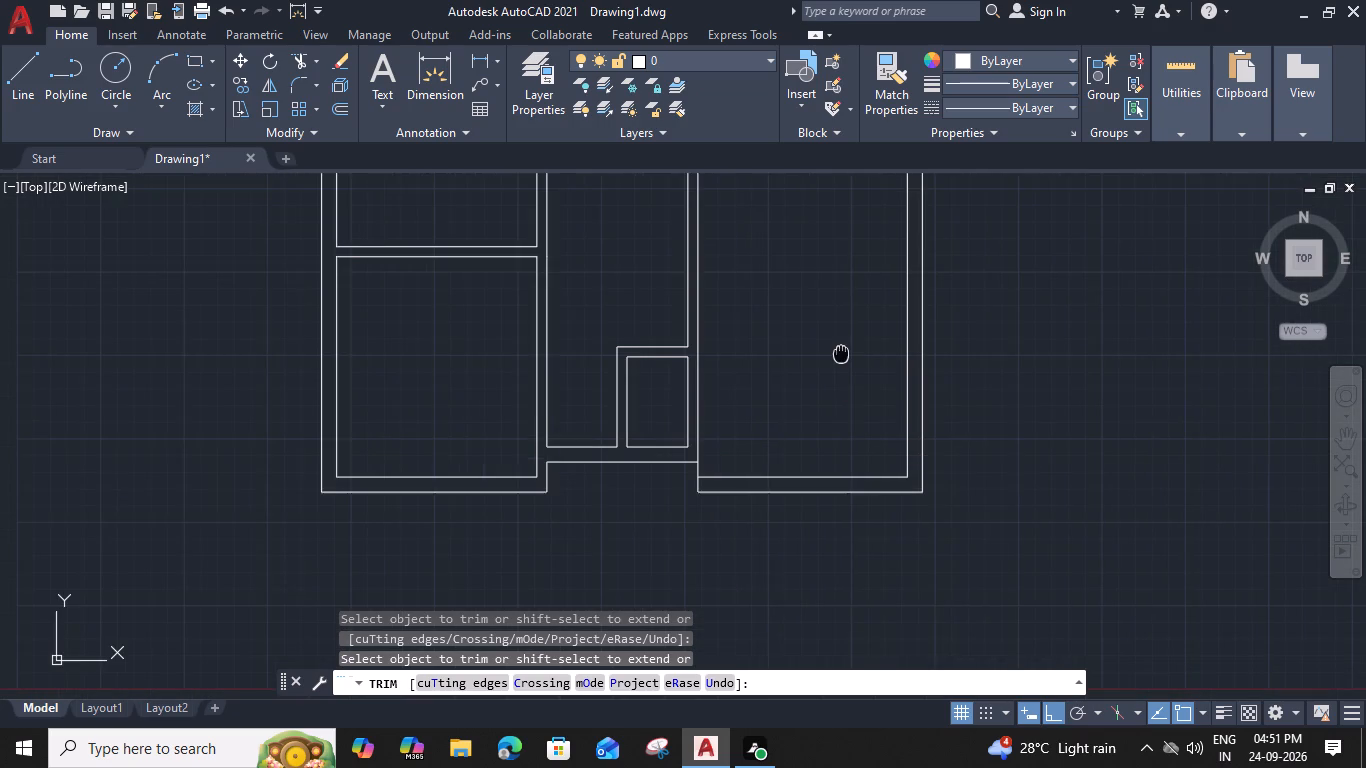
{"action": "middle_click_drag", "start_coordinate": [856, 347], "coordinate": [857, 347]}
{"action": "scroll", "coordinate": [734, 386], "scroll_direction": "up", "scroll_amount": 2}
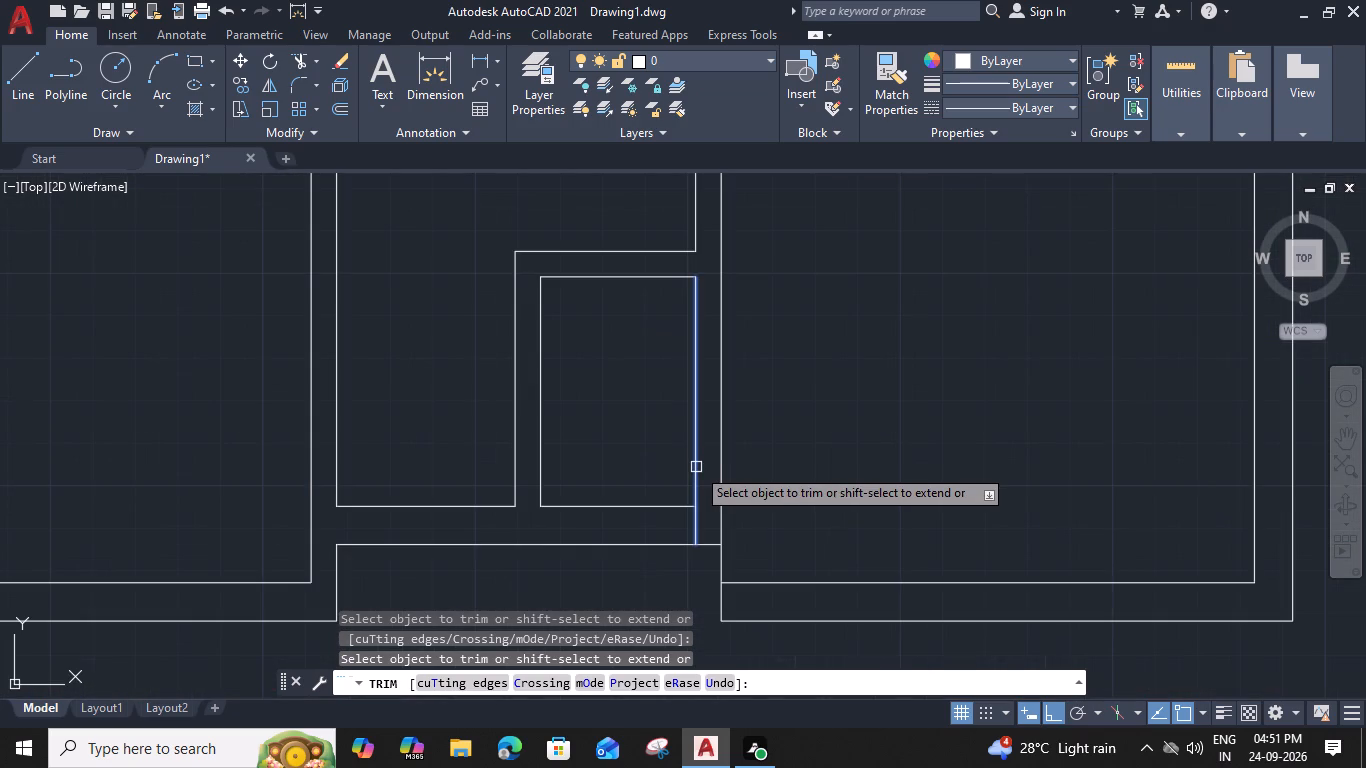
{"action": "left_click", "coordinate": [696, 467], "text": "shift"}
{"action": "middle_click_drag", "start_coordinate": [735, 486], "coordinate": [738, 474]}
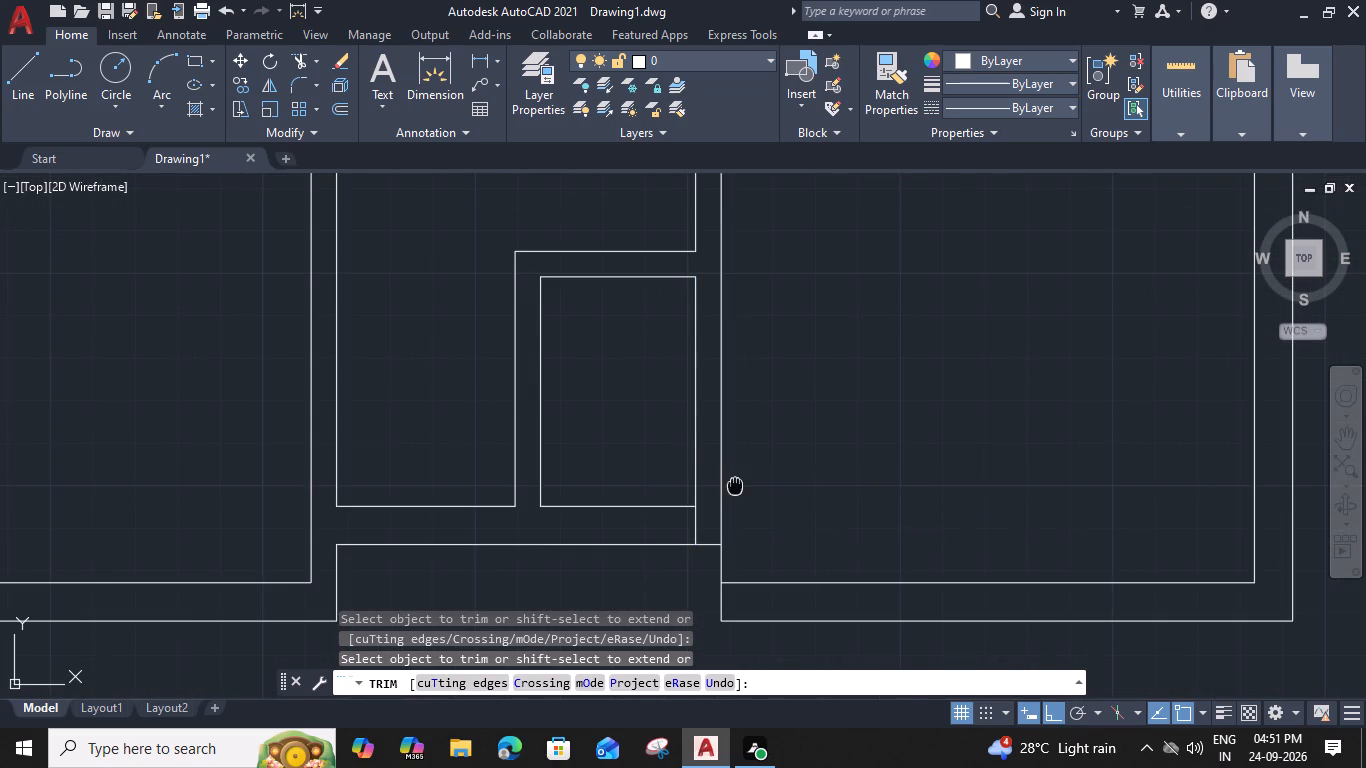
{"action": "middle_click_drag", "start_coordinate": [738, 474], "coordinate": [749, 427]}
{"action": "left_click", "coordinate": [806, 565], "text": "shift"}
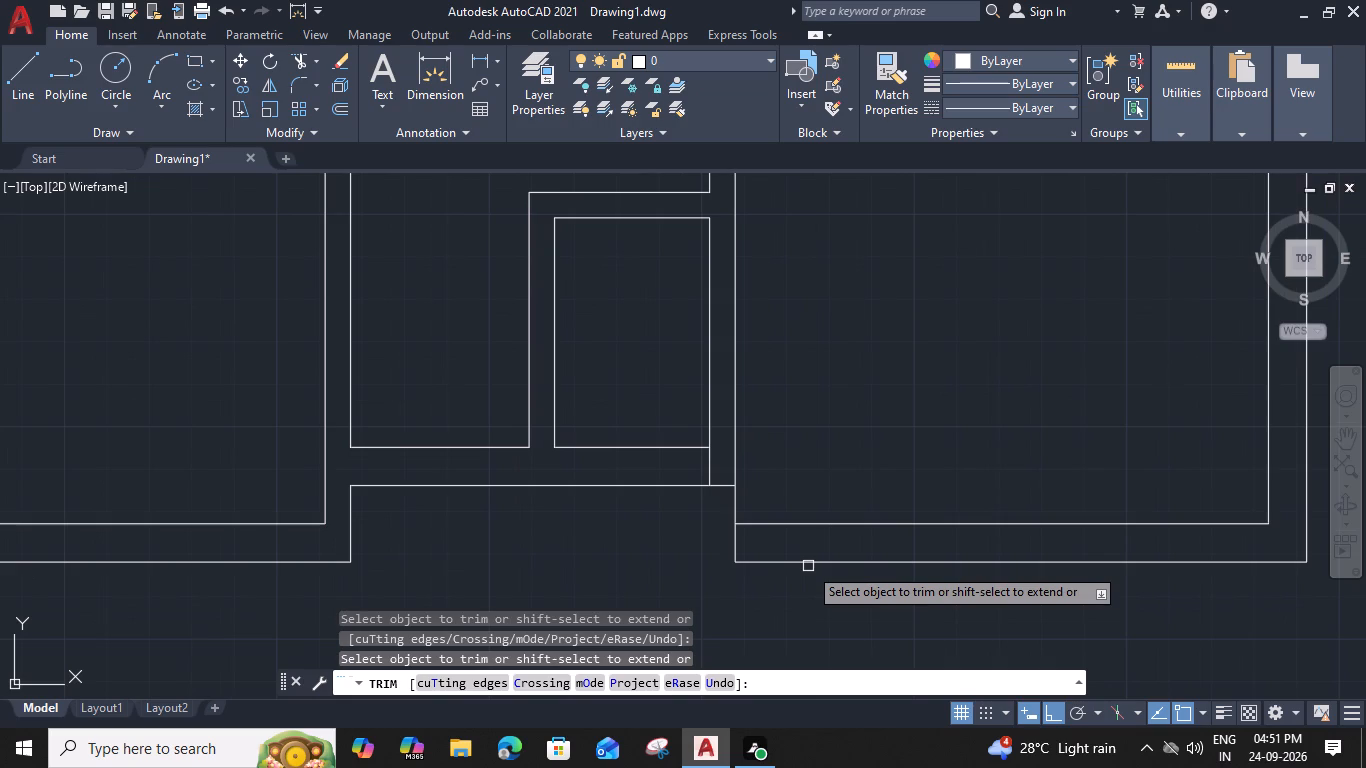
{"action": "left_click", "coordinate": [715, 372], "text": "shift"}
{"action": "left_click", "coordinate": [678, 389], "text": "shift"}
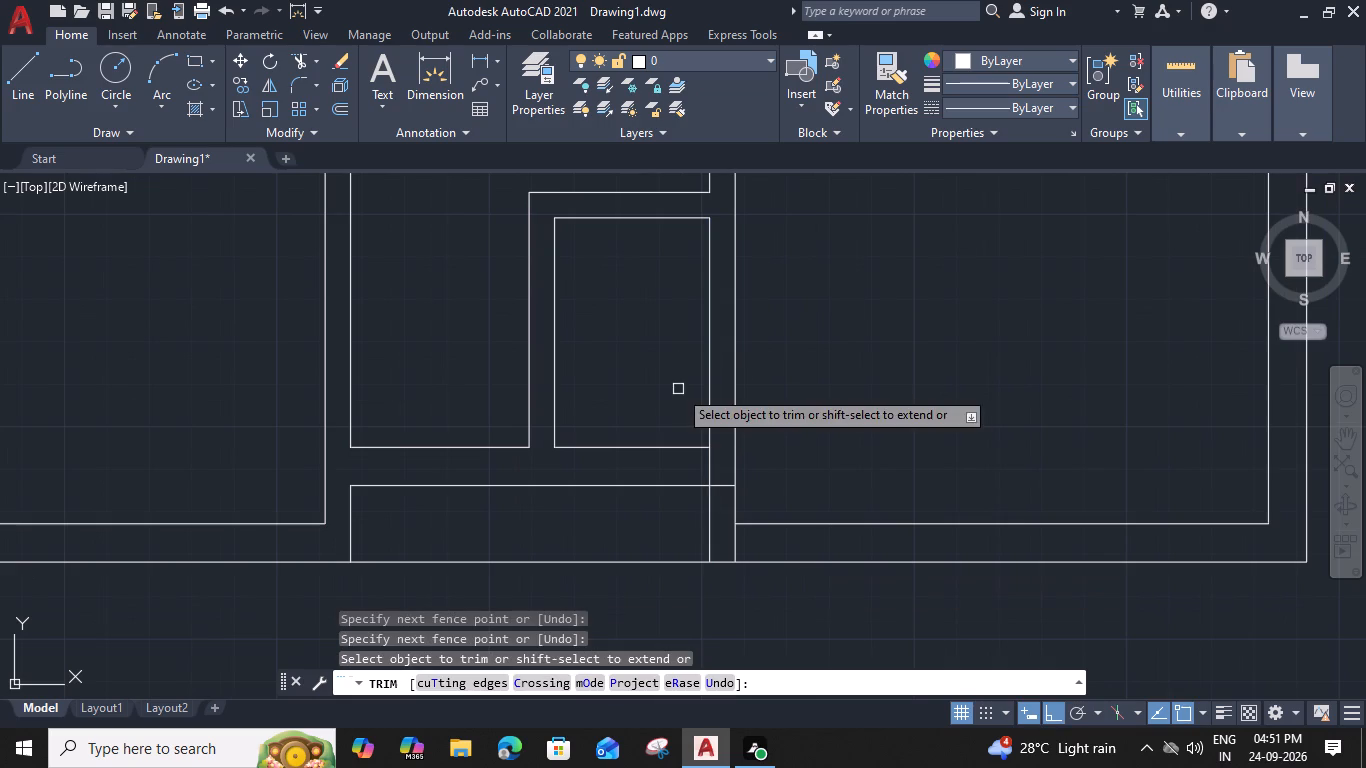
Trim the extra horizontal and vertical pieces around the opening's east side so the southeast room's wall corner is continuous.
{"action": "left_click", "coordinate": [723, 486]}
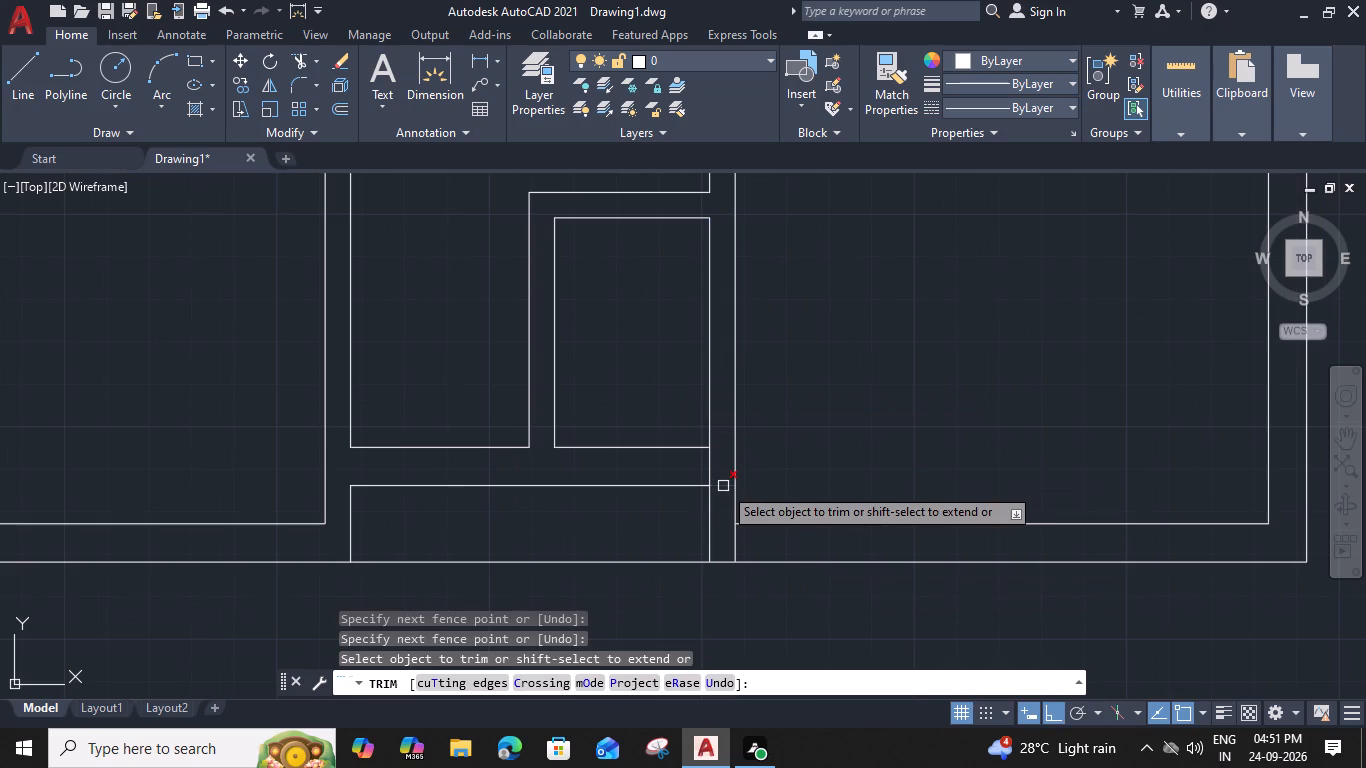
{"action": "left_click", "coordinate": [711, 468]}
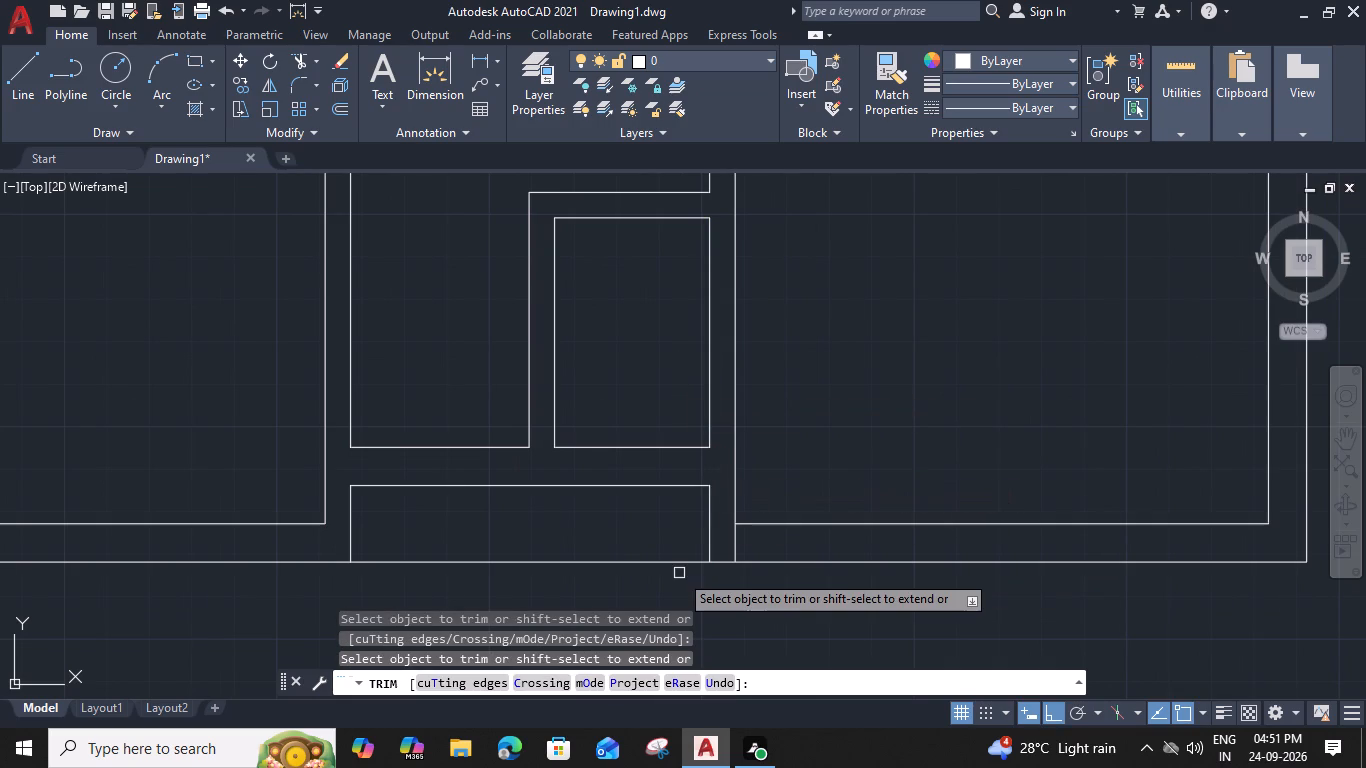
{"action": "left_click", "coordinate": [678, 563]}
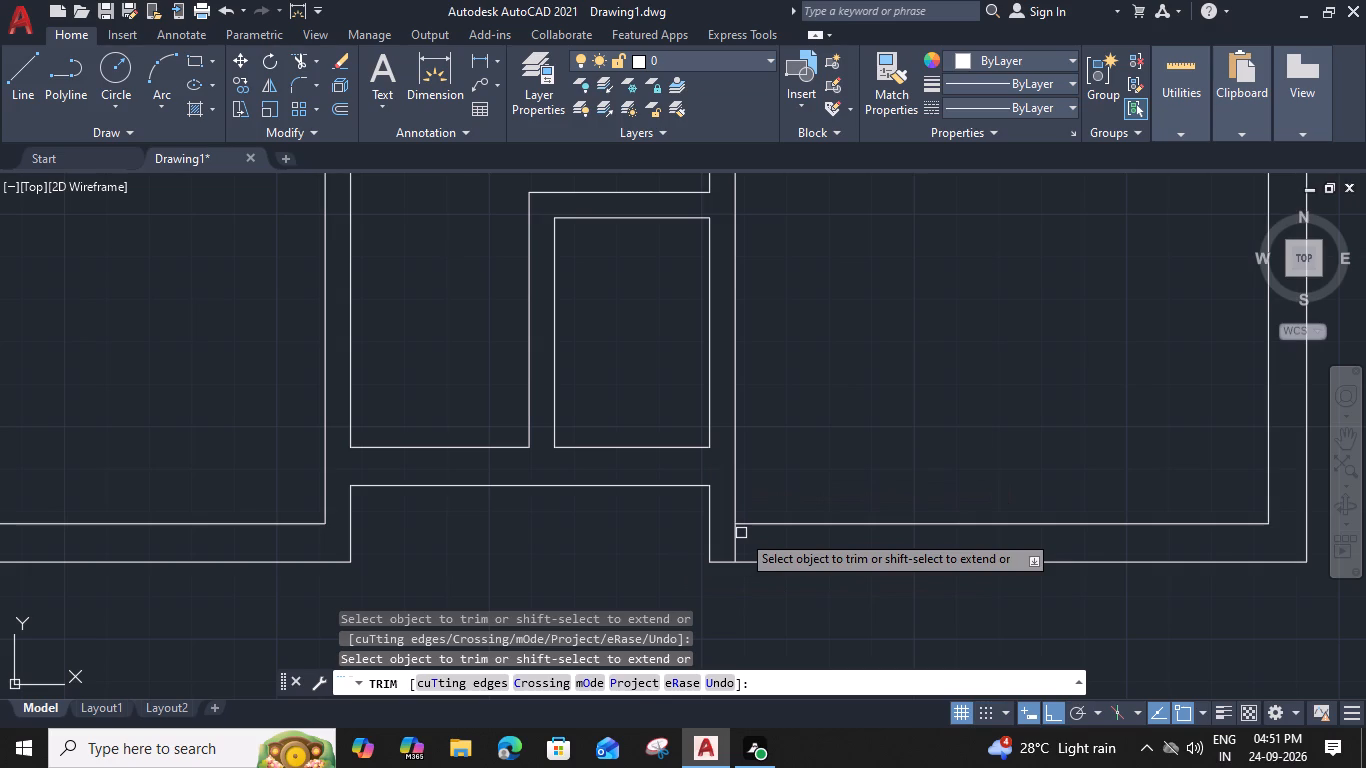
{"action": "left_click", "coordinate": [736, 534]}
{"action": "scroll", "coordinate": [736, 534], "scroll_direction": "down", "scroll_amount": 3}
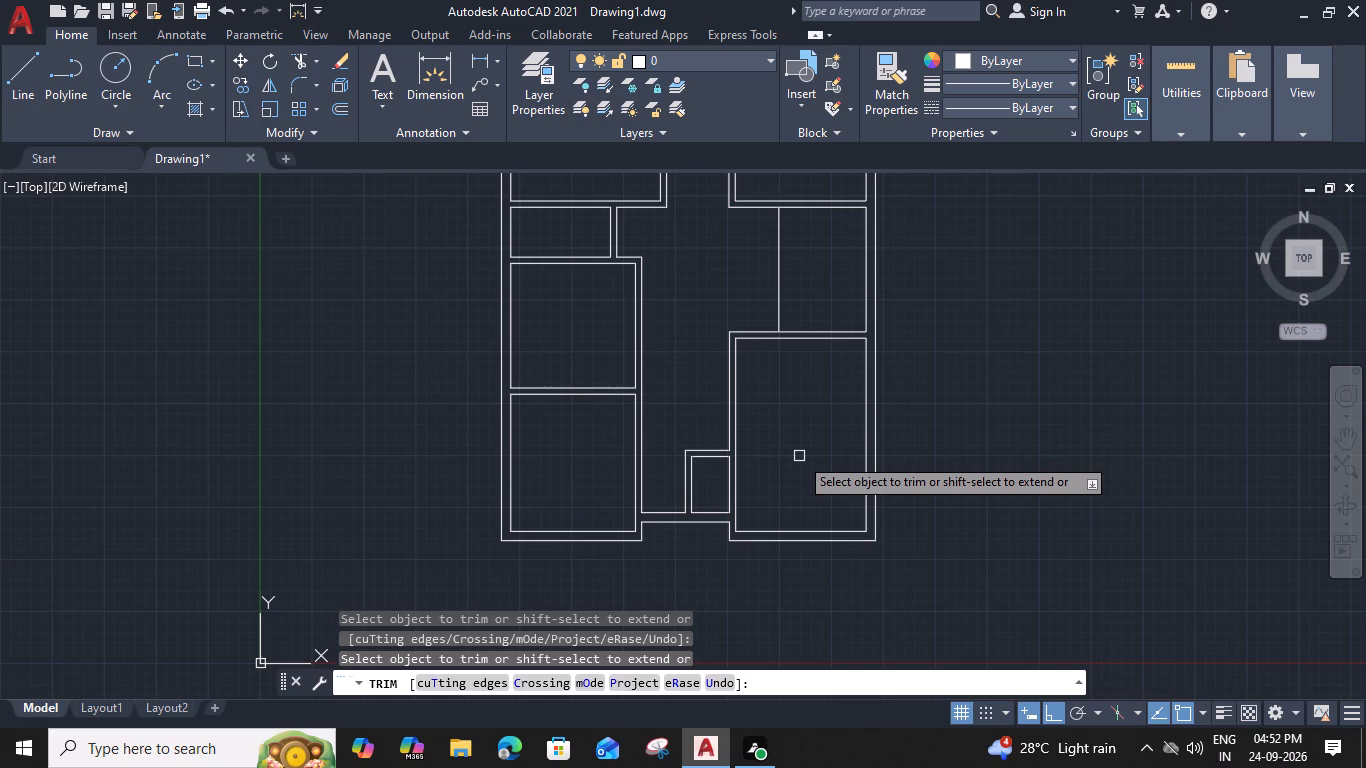
{"action": "middle_click_drag", "start_coordinate": [799, 456], "coordinate": [842, 473]}
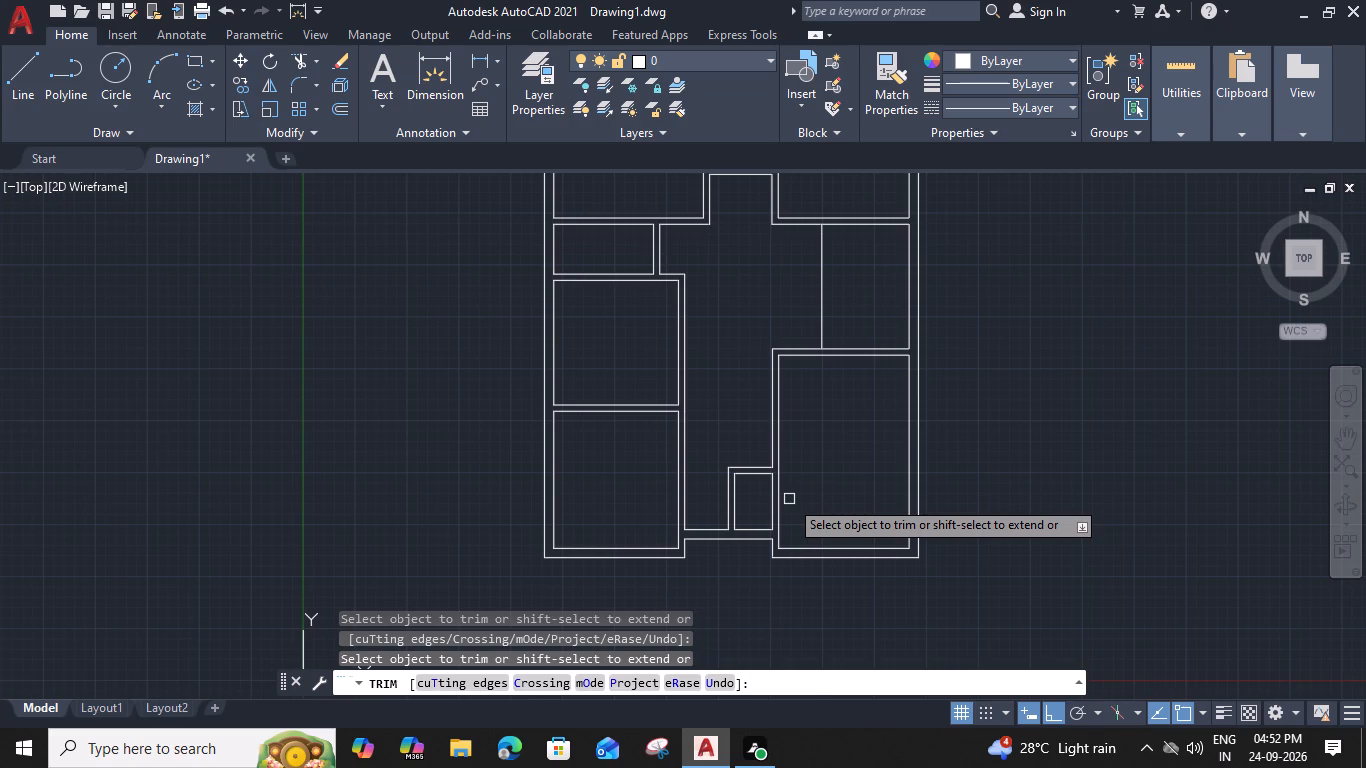
{"action": "key", "text": "Escape"}
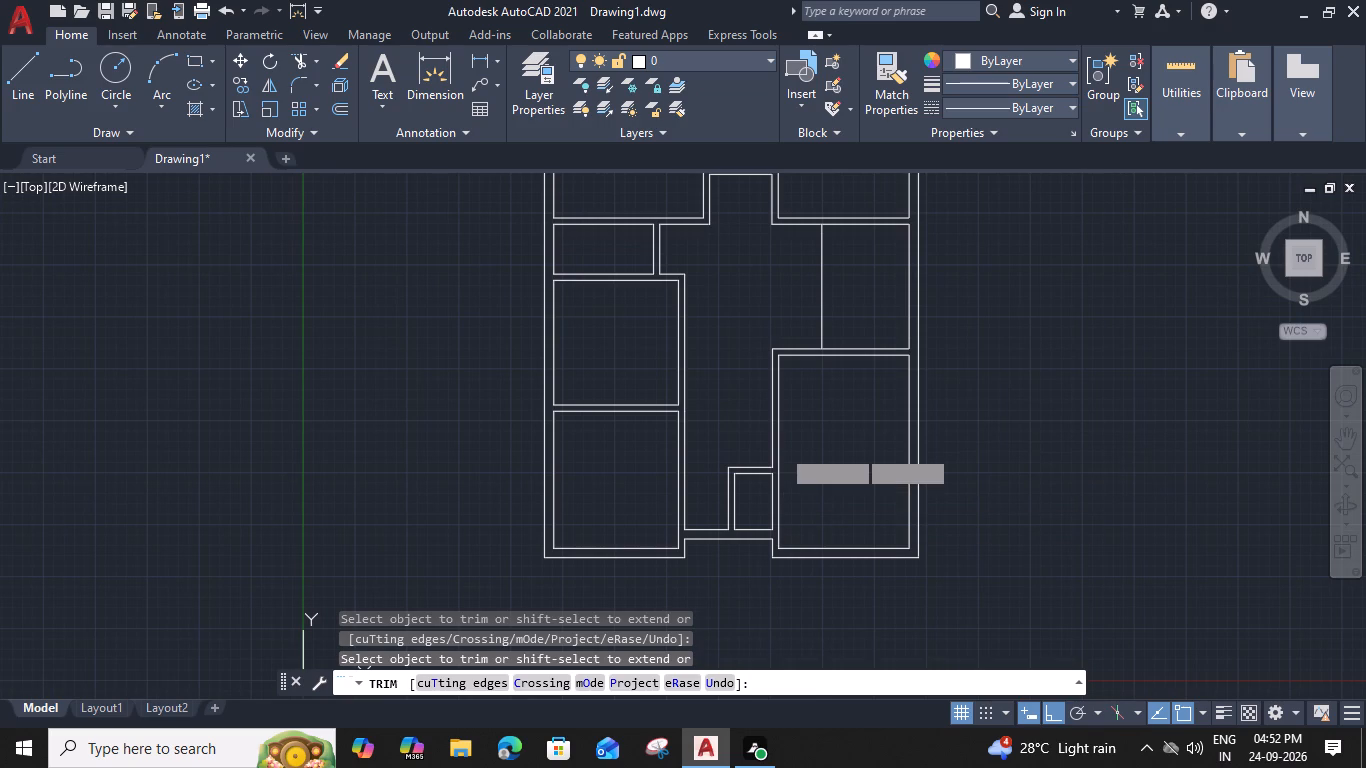
Measure the interior width and length of the southeast room.
{"action": "middle_click_drag", "start_coordinate": [719, 394], "coordinate": [736, 353]}
{"action": "type", "text": "mea"}
{"action": "key", "text": "space"}
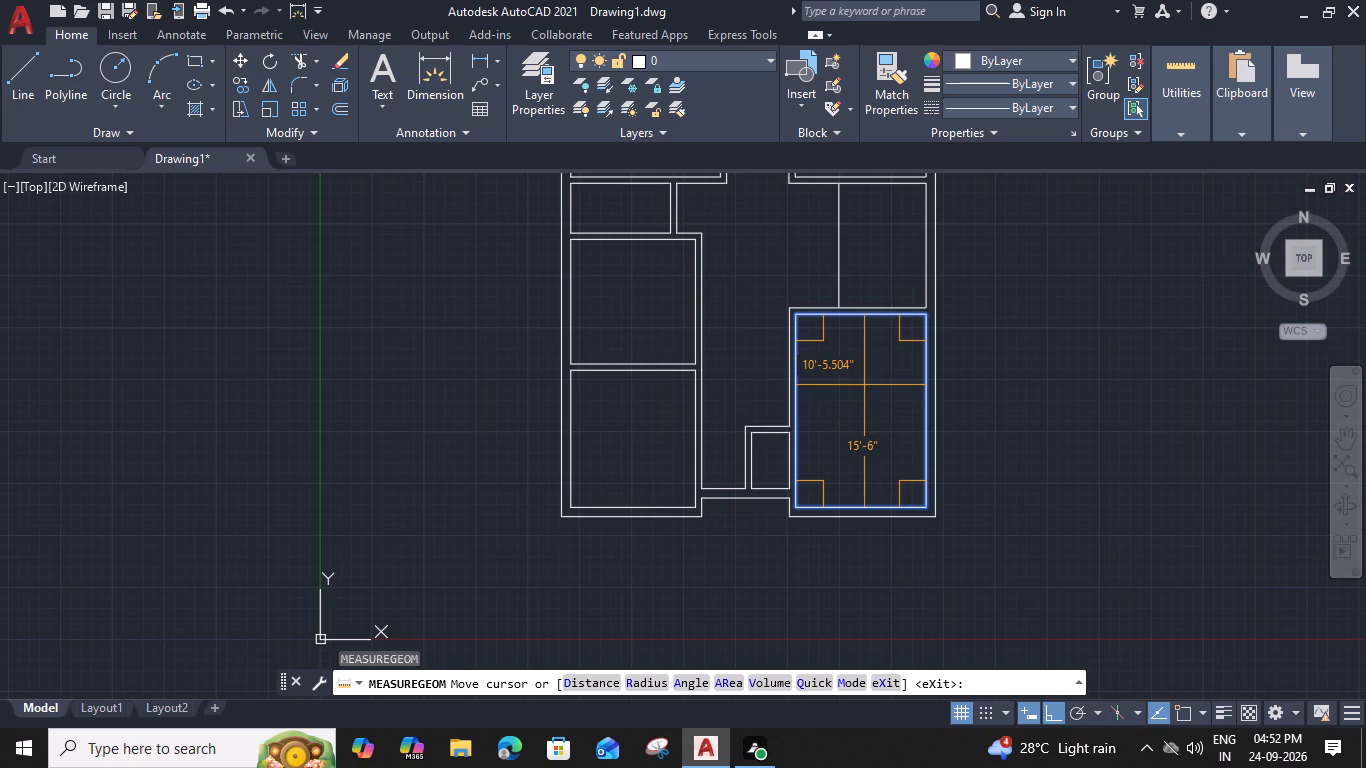
{"action": "middle_click_drag", "start_coordinate": [864, 385], "coordinate": [849, 469]}
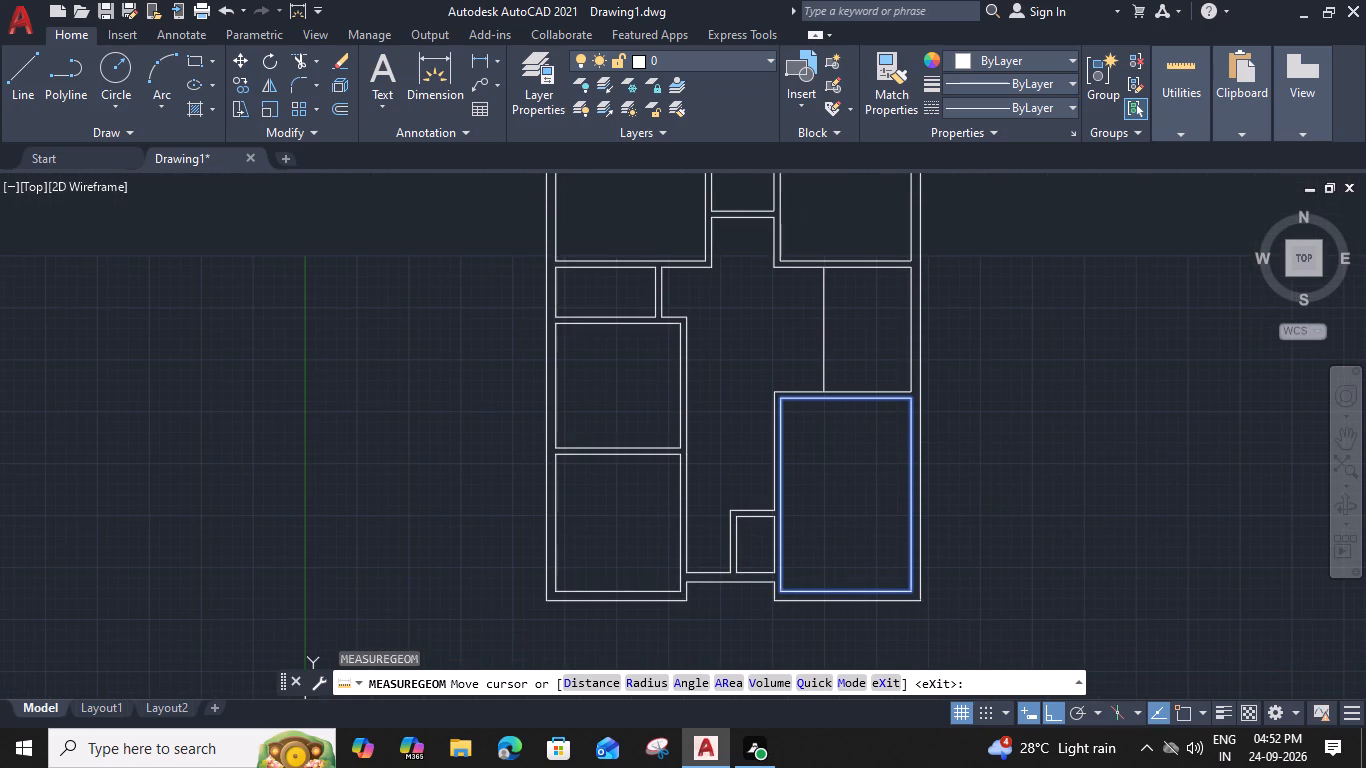
{"action": "key", "text": "Escape"}
Draw a vertical line north from the southeast room's outer northwest corner, ending about level with the west partition corner across the passage.
{"action": "type", "text": "l"}
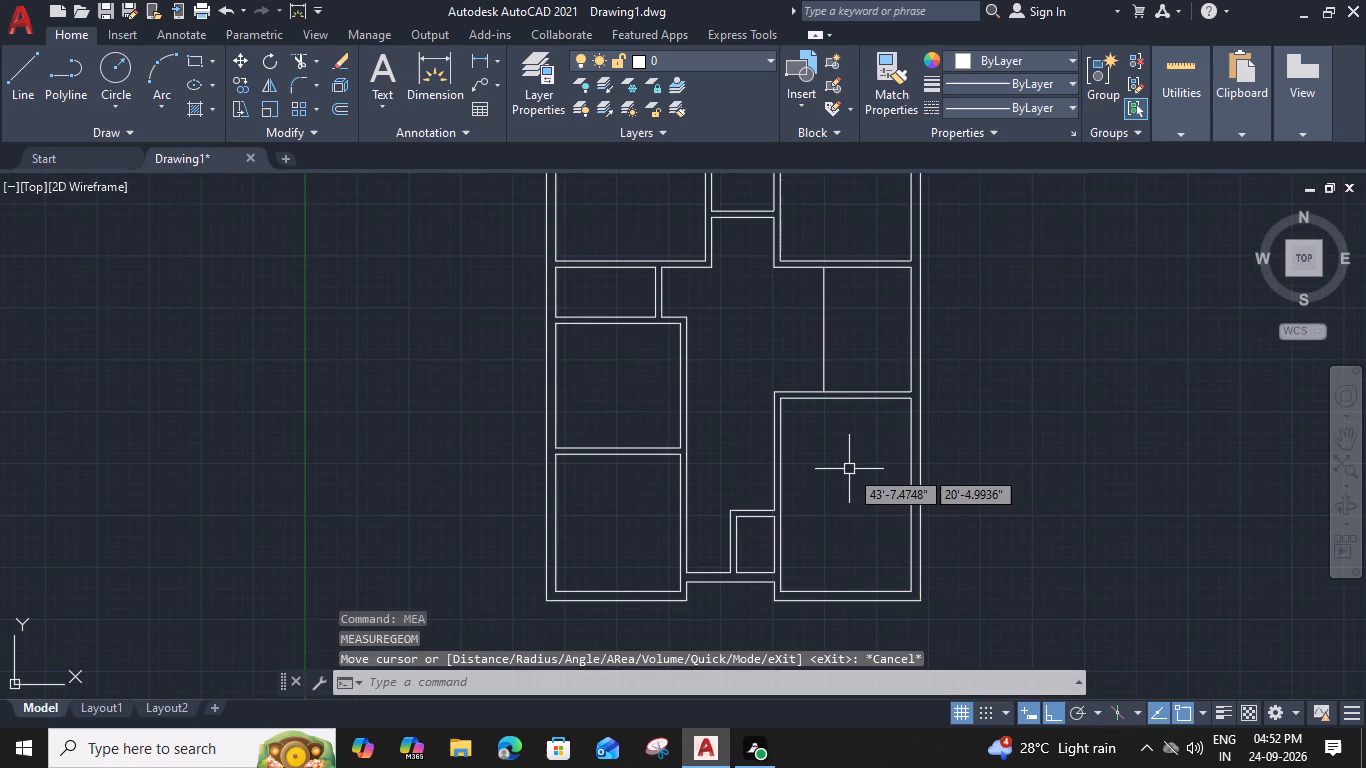
{"action": "key", "text": "space"}
{"action": "left_click", "coordinate": [773, 393]}
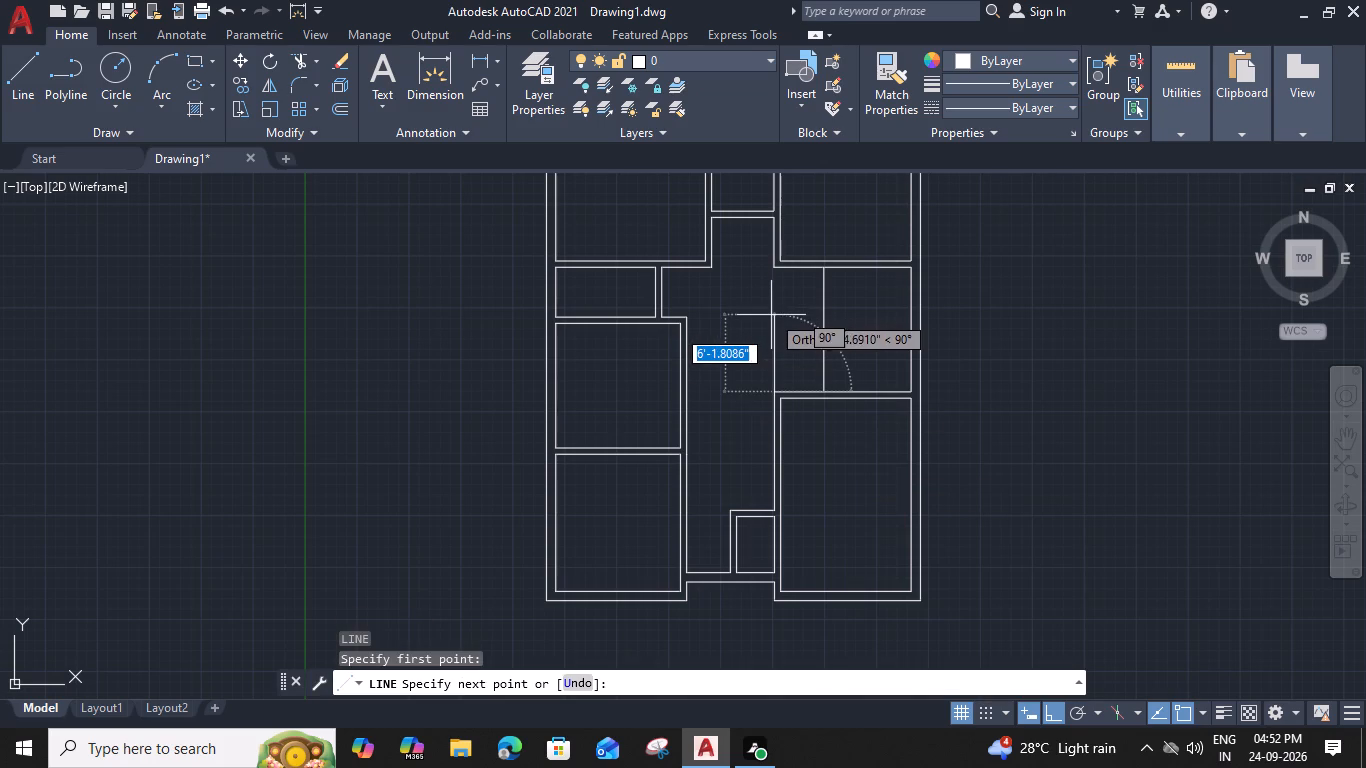
{"action": "left_click", "coordinate": [772, 321]}
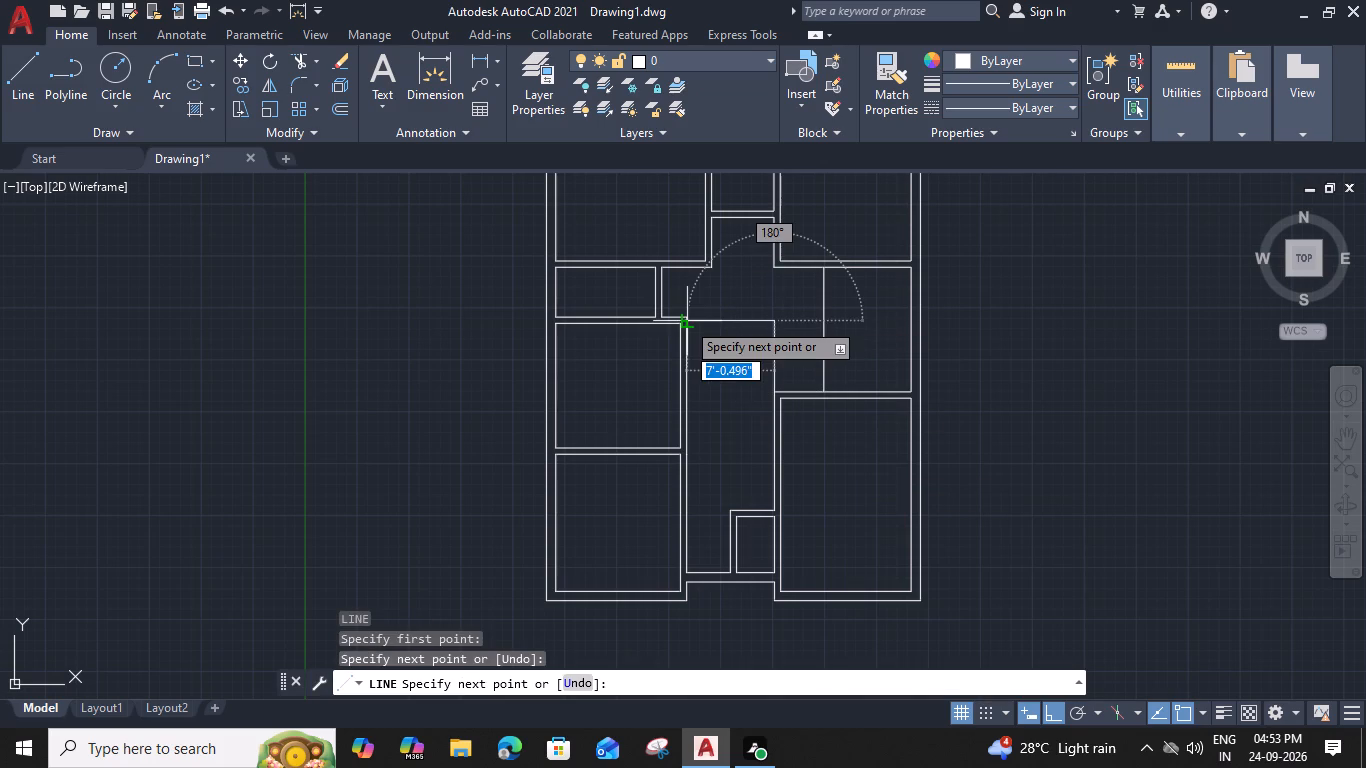
{"action": "key", "text": "Escape"}
Draw a horizontal line from the west partition's outer corner east across the passage, ending in line with the new vertical line.
{"action": "type", "text": "l"}
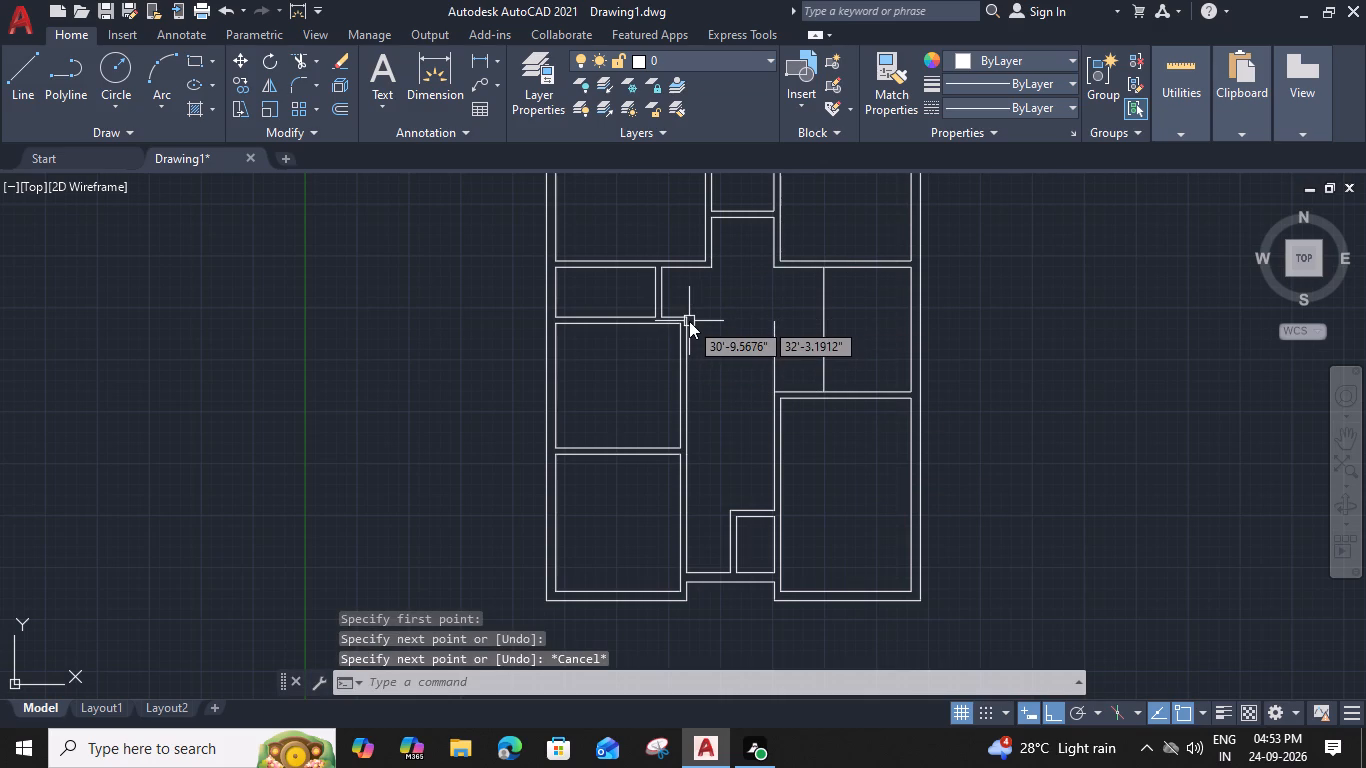
{"action": "key", "text": "space"}
{"action": "left_click", "coordinate": [689, 324]}
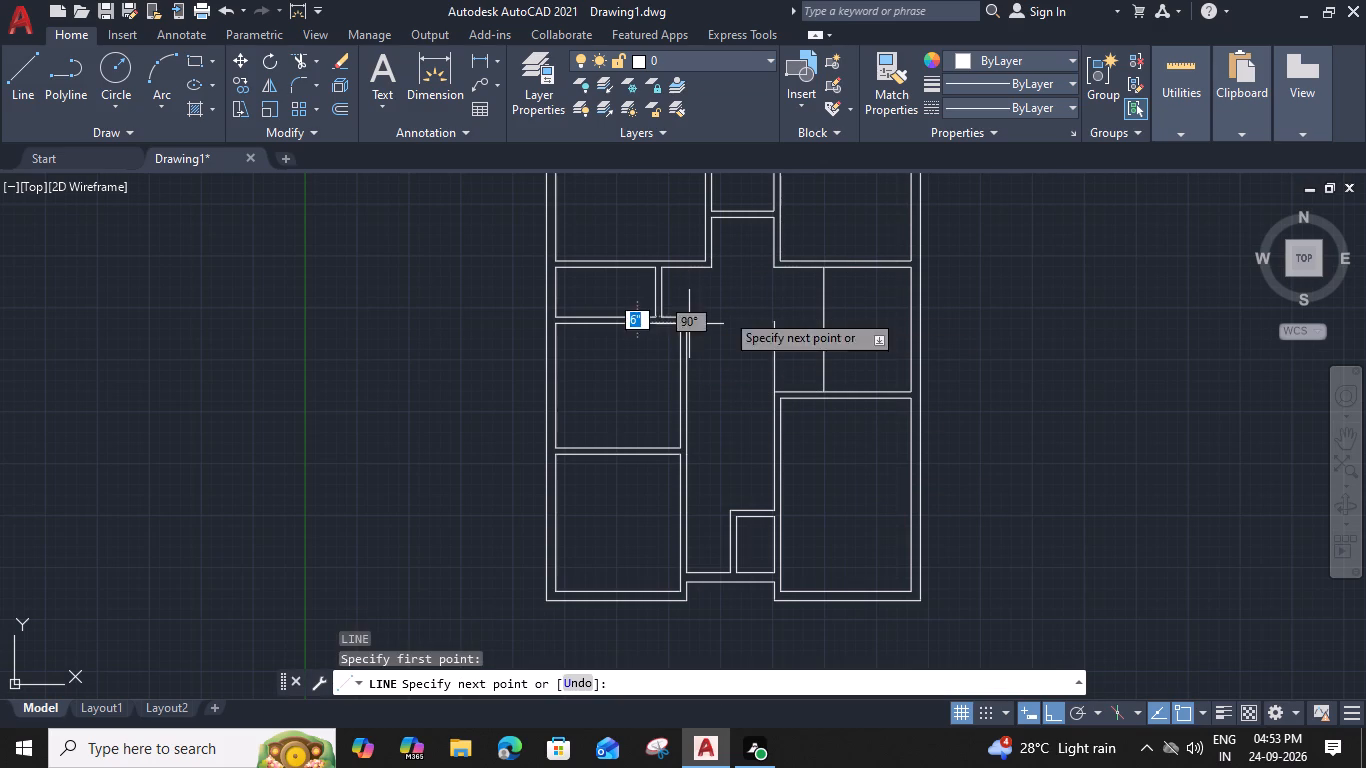
{"action": "left_click", "coordinate": [775, 312]}
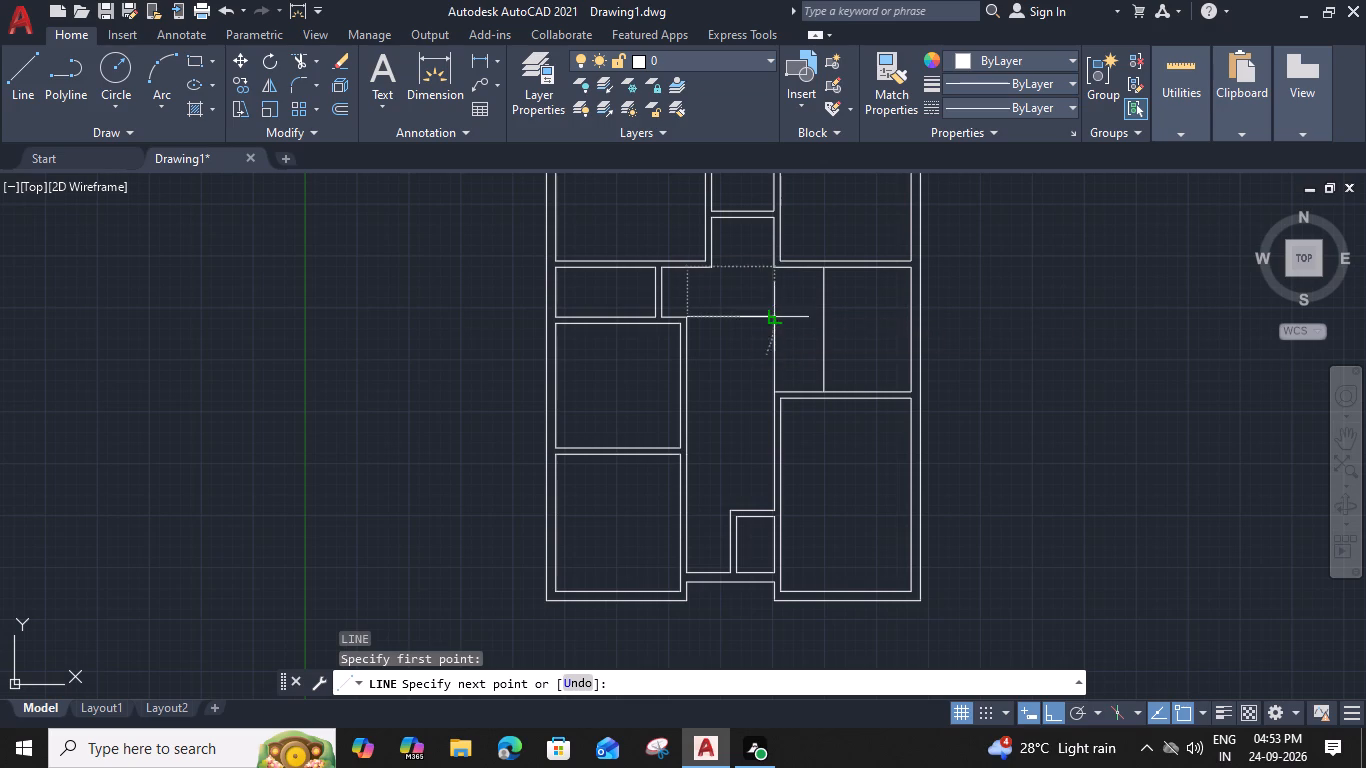
{"action": "key", "text": "Escape"}
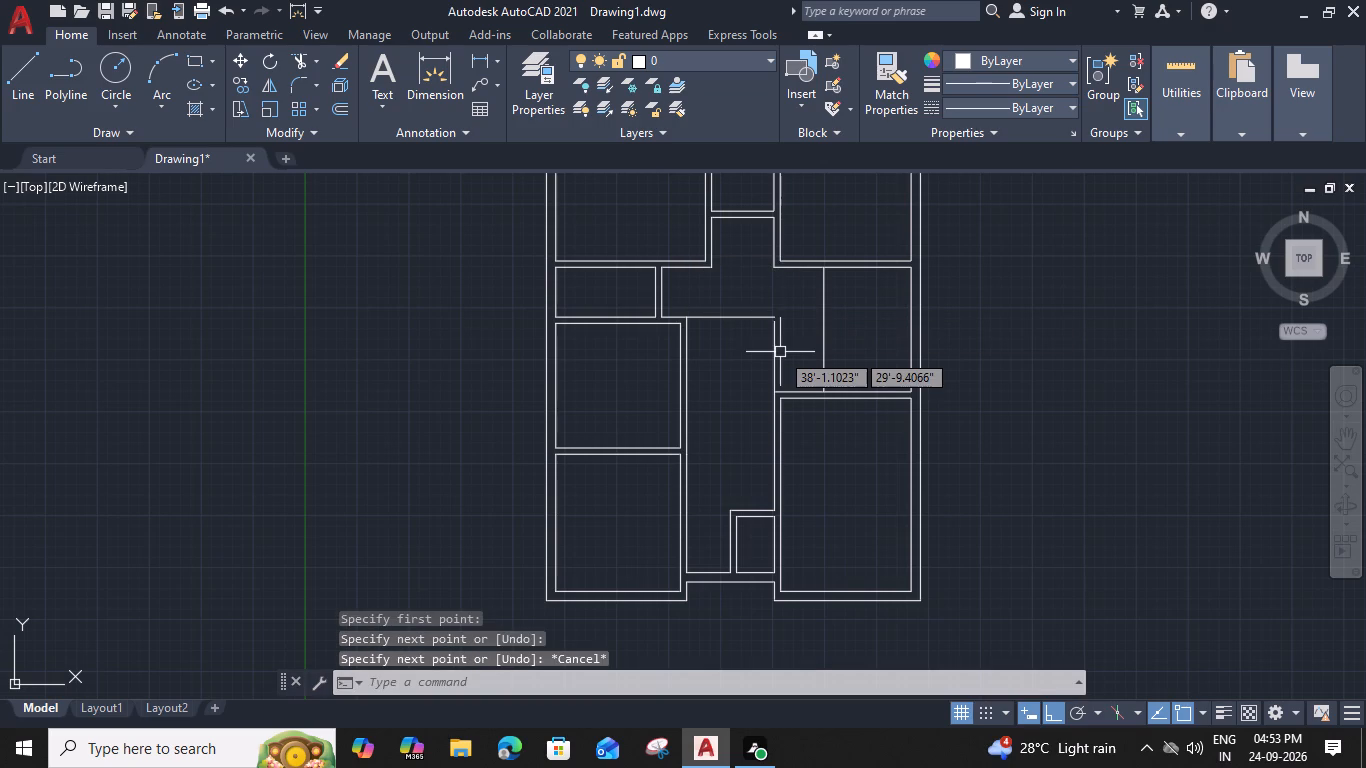
Extend the new vertical line north to meet the horizontal line across the passage.
{"action": "type", "text": "ex"}
{"action": "key", "text": "space"}
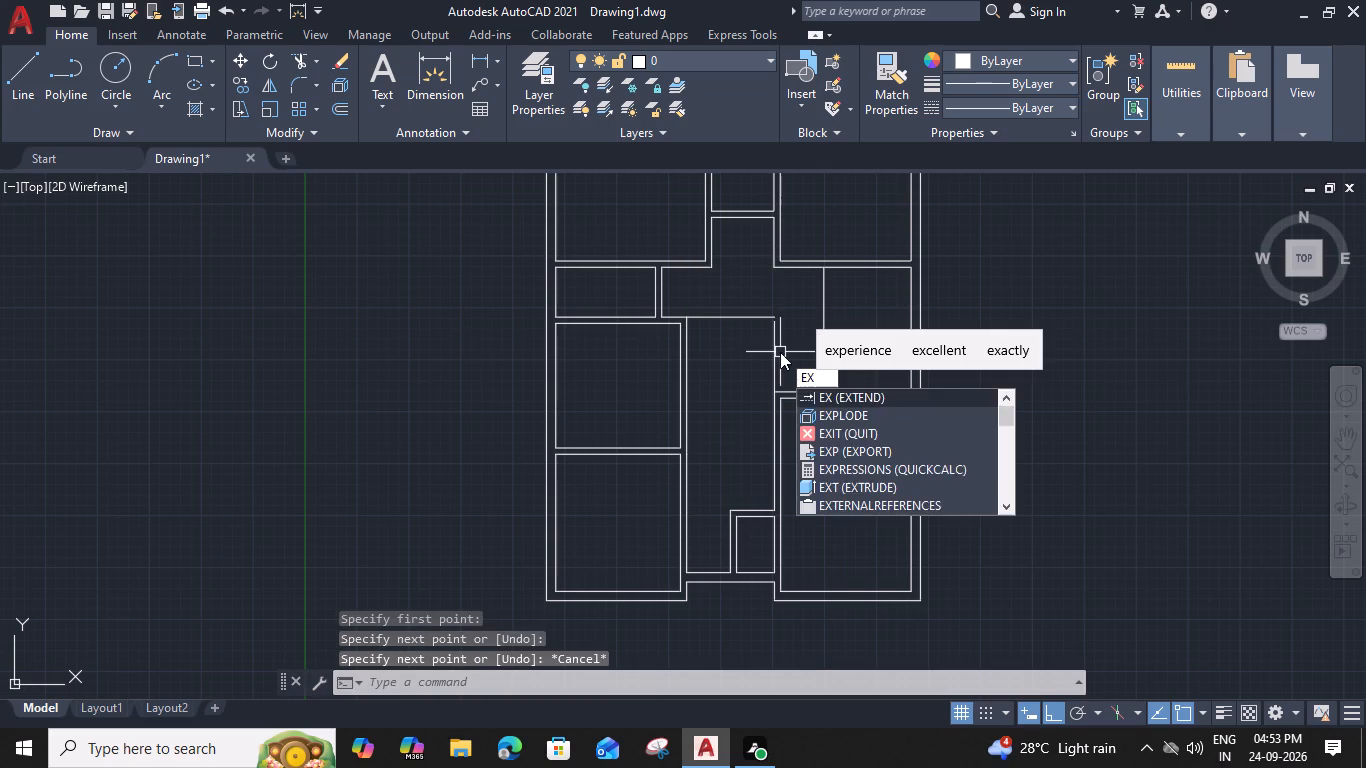
{"action": "left_click", "coordinate": [776, 350]}
{"action": "key", "text": "Escape"}
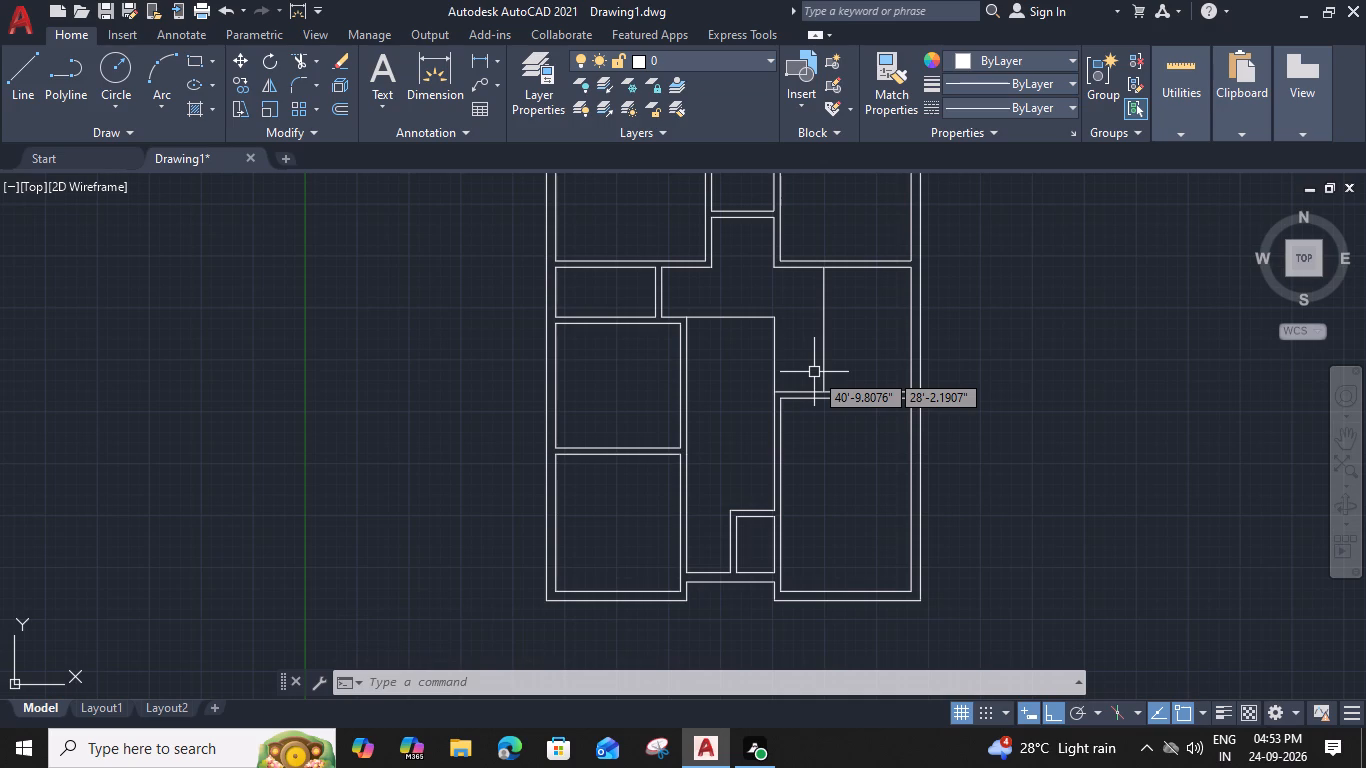
Offset the horizontal line across the passage 10' to the south.
{"action": "left_click", "coordinate": [745, 318]}
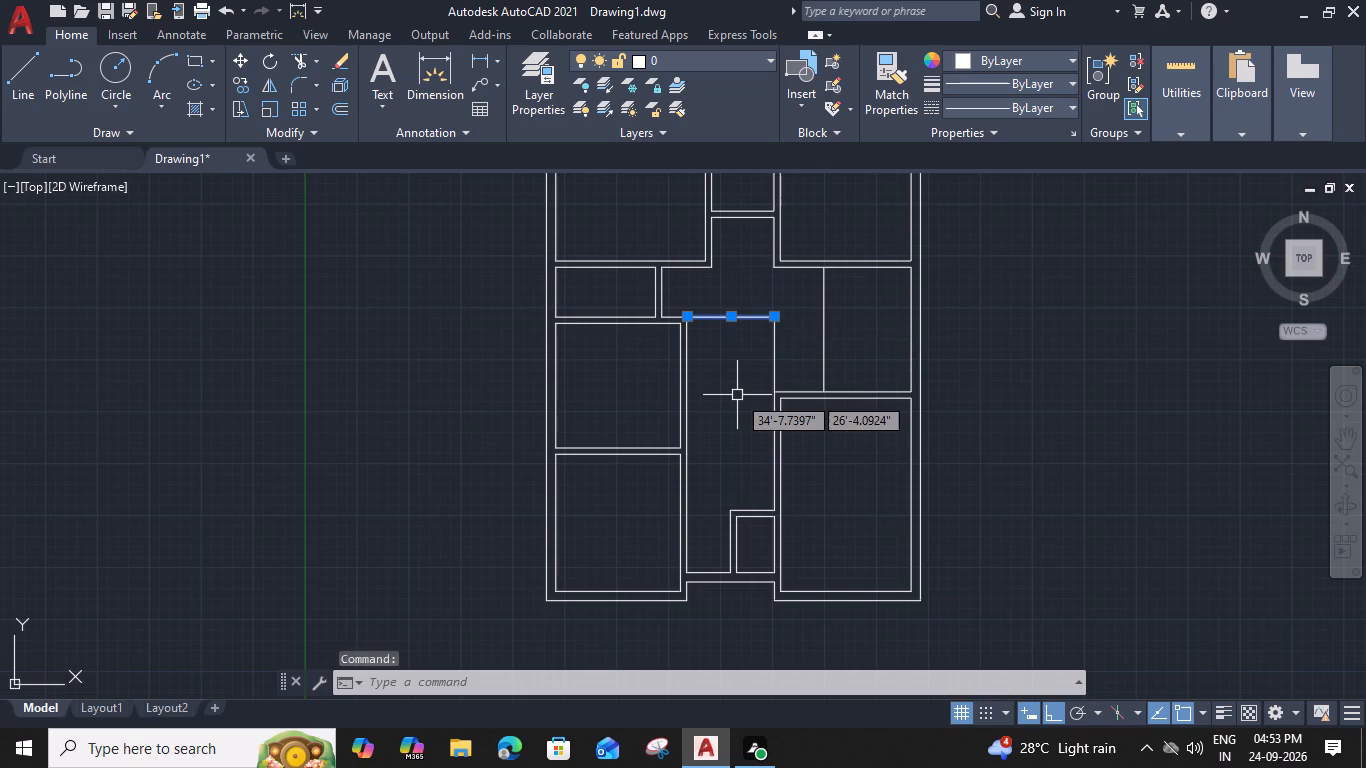
{"action": "type", "text": "o 10'"}
{"action": "key", "text": "space"}
{"action": "left_click", "coordinate": [733, 411]}
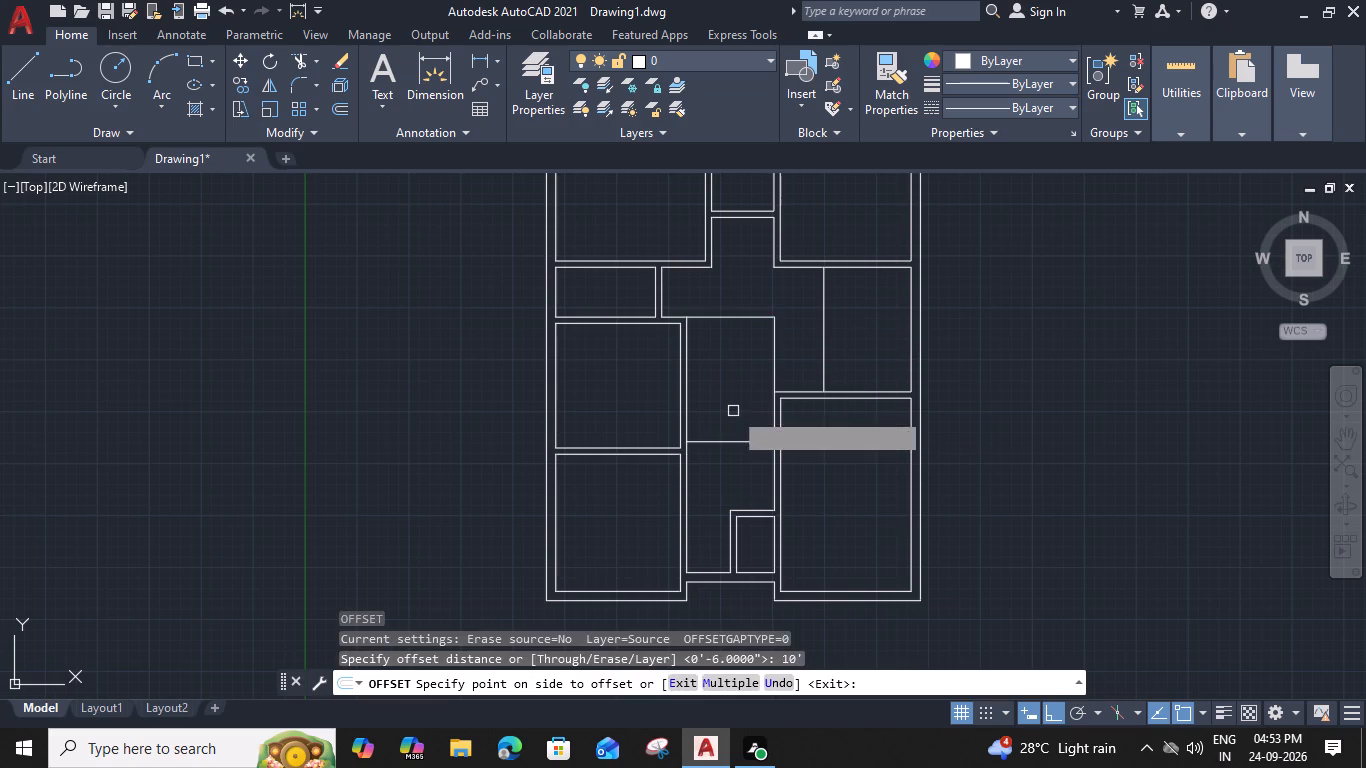
Offset the lower horizontal line across the central passage 6" to the south to form a partition wall.
{"action": "middle_click", "coordinate": [738, 493]}
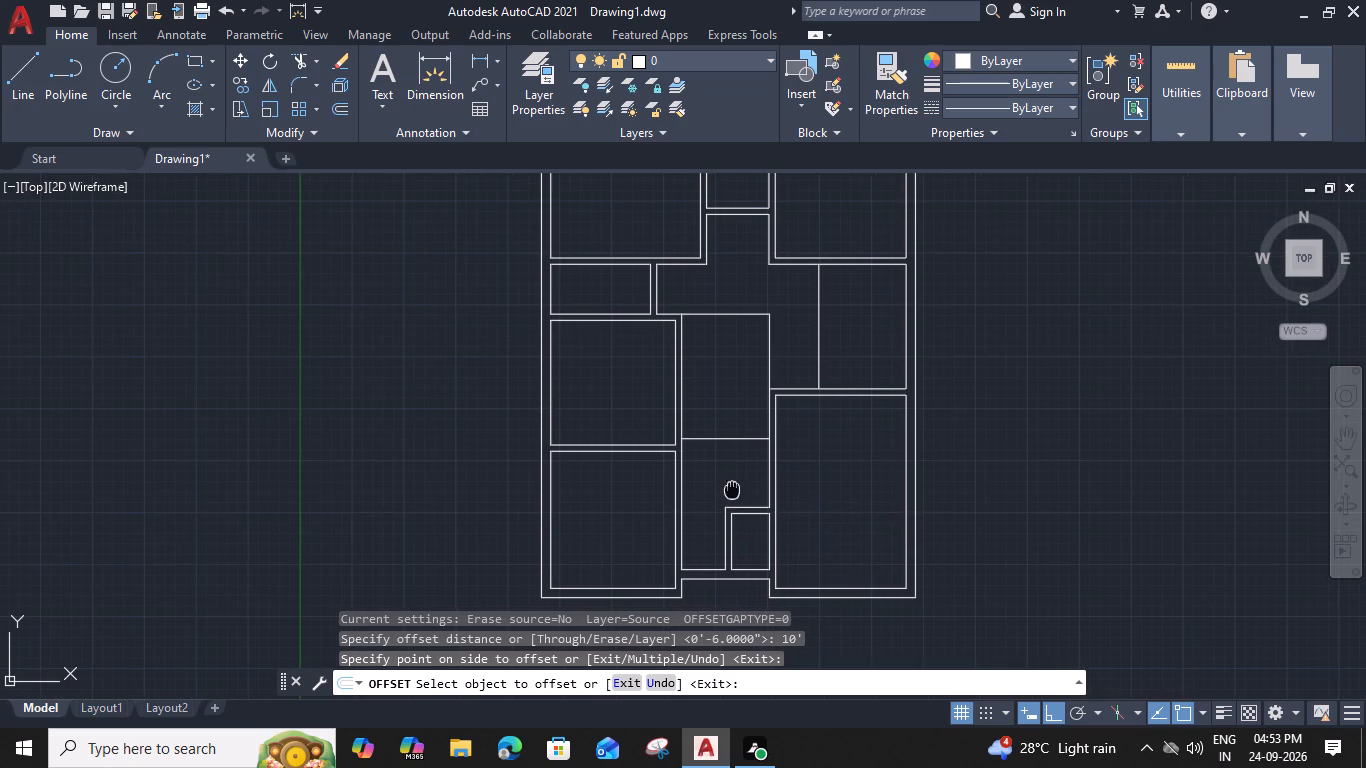
{"action": "scroll", "coordinate": [755, 461], "scroll_direction": "up", "scroll_amount": 2}
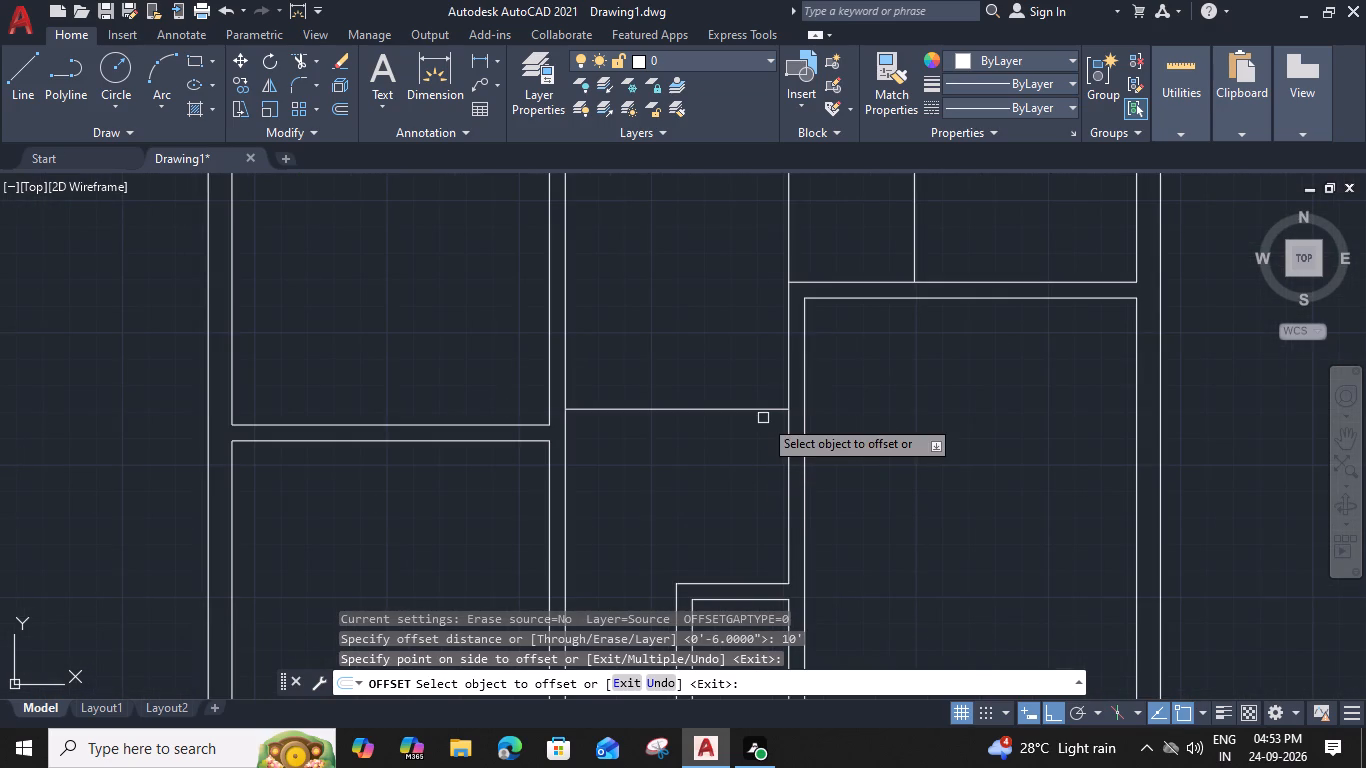
{"action": "left_click", "coordinate": [763, 410]}
{"action": "type", "text": "6\""}
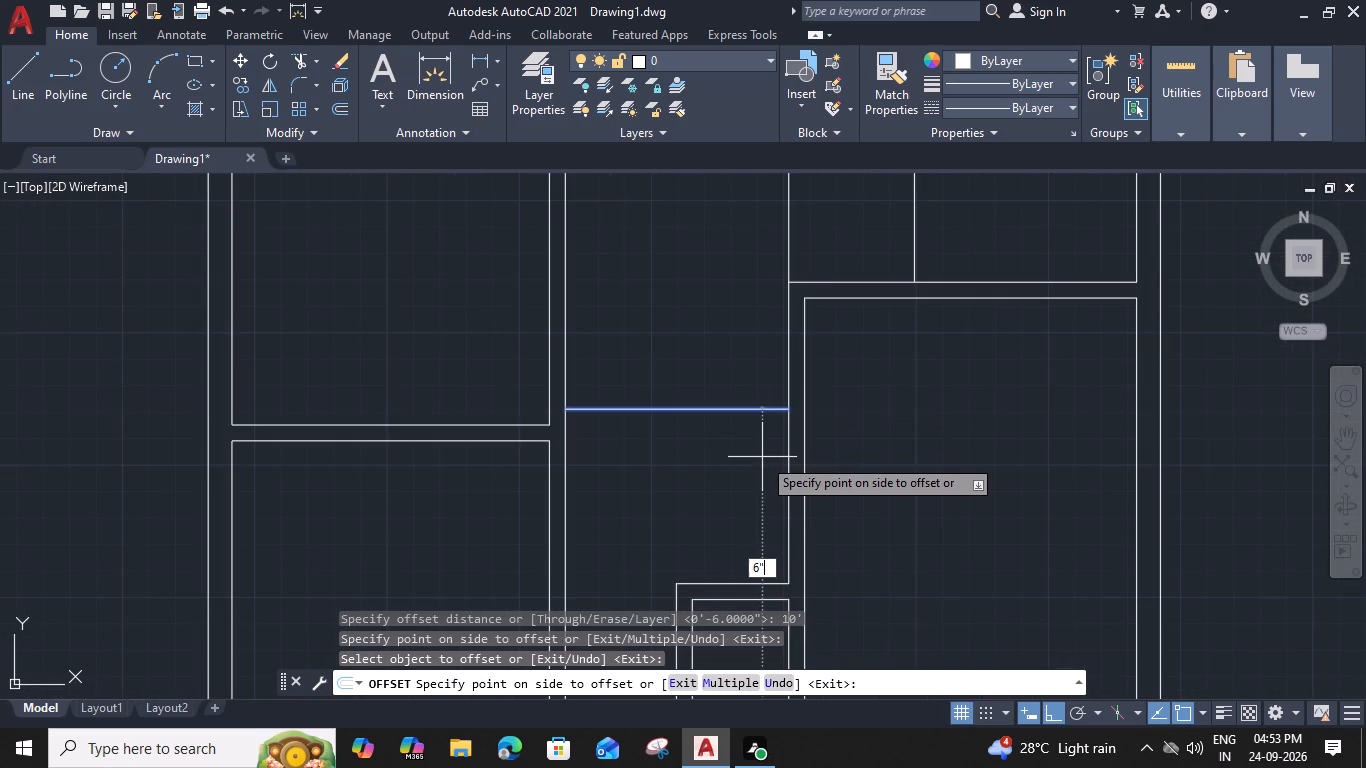
{"action": "key", "text": "Return"}
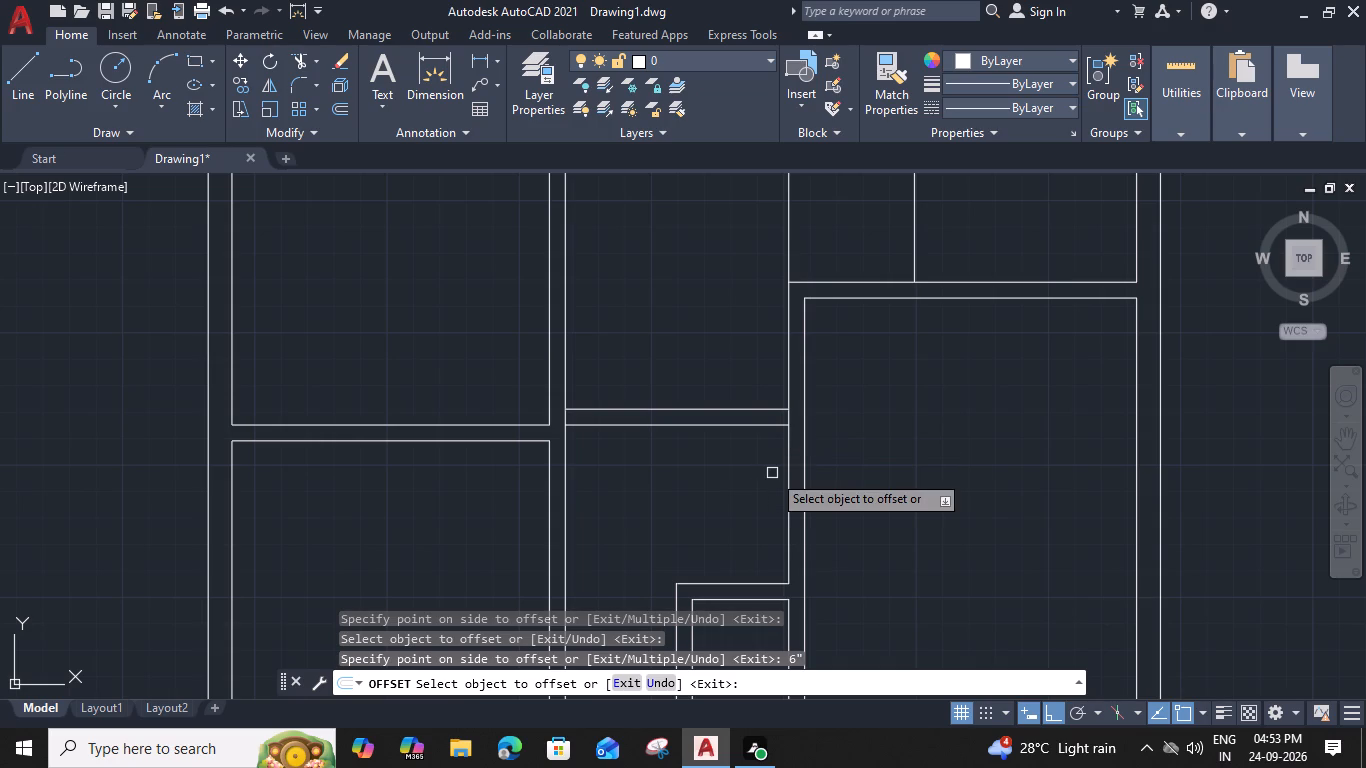
{"action": "middle_click_drag", "start_coordinate": [737, 506], "coordinate": [770, 377]}
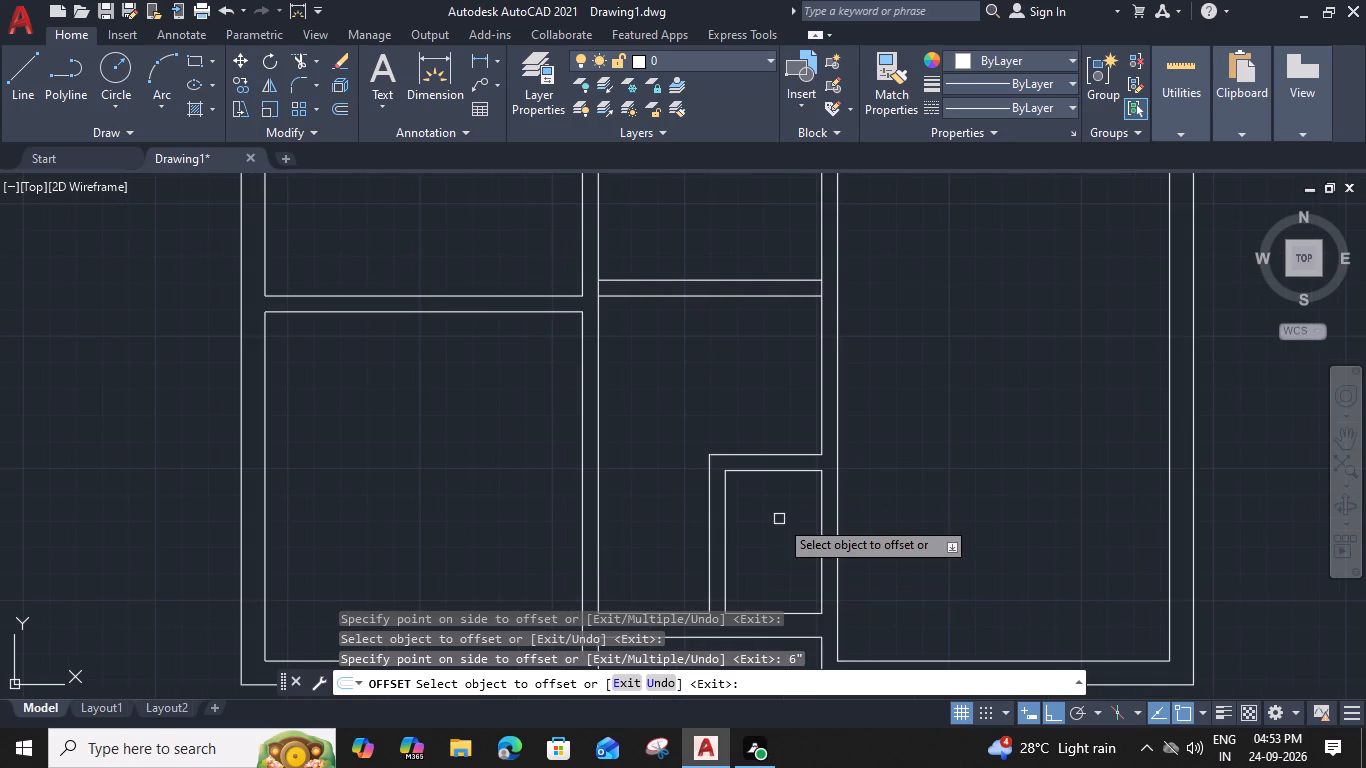
{"action": "key", "text": "Escape"}
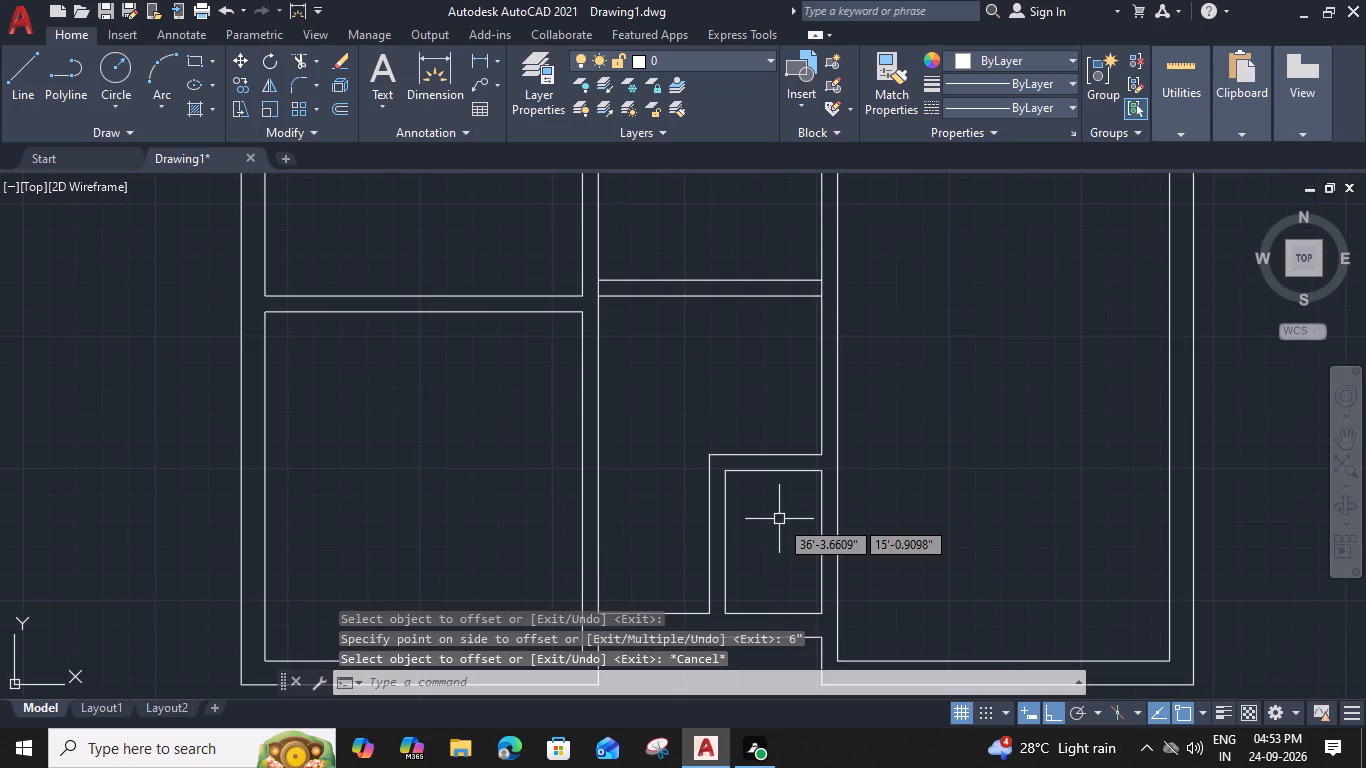
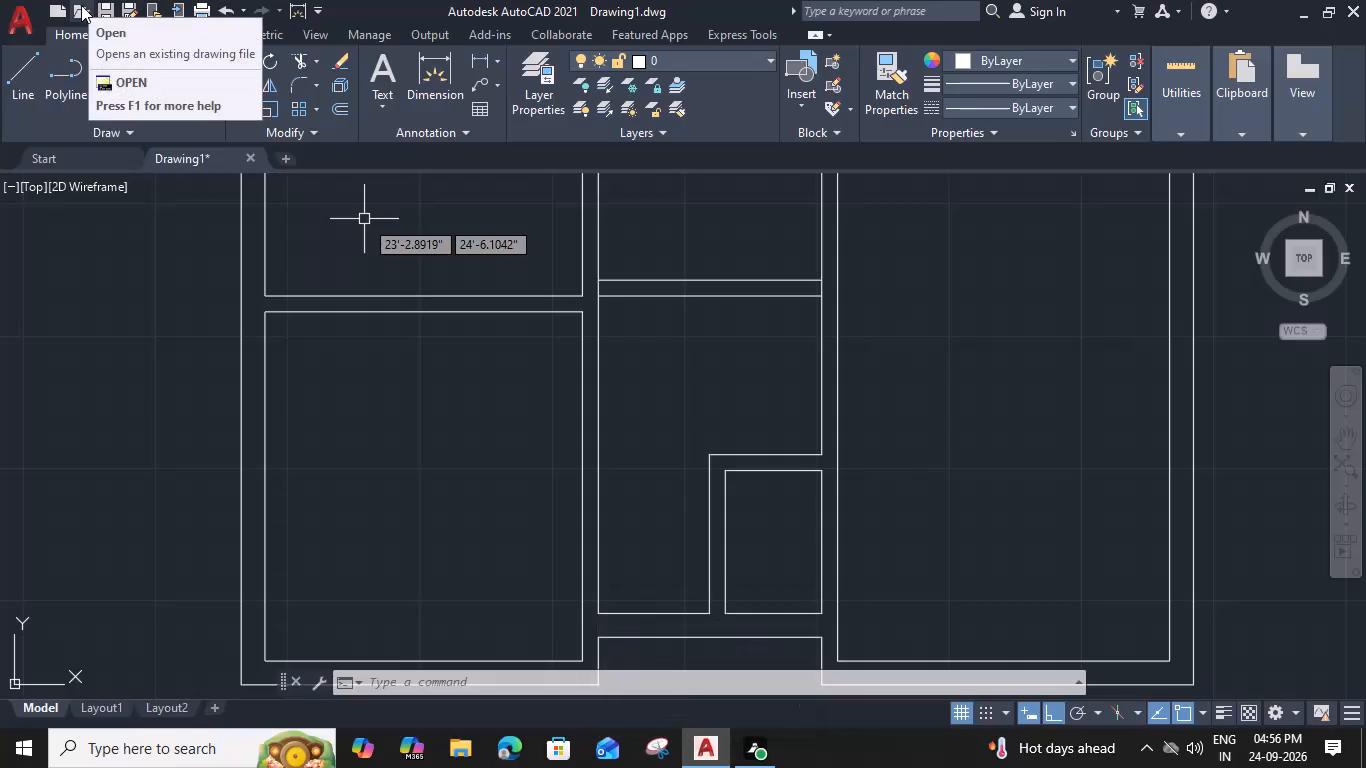
Trim the east and west partition lines between the two faces of the new 6" wall across the central passage.
{"action": "middle_click_drag", "start_coordinate": [608, 468], "coordinate": [725, 569]}
{"action": "middle_click_drag", "start_coordinate": [977, 430], "coordinate": [941, 439]}
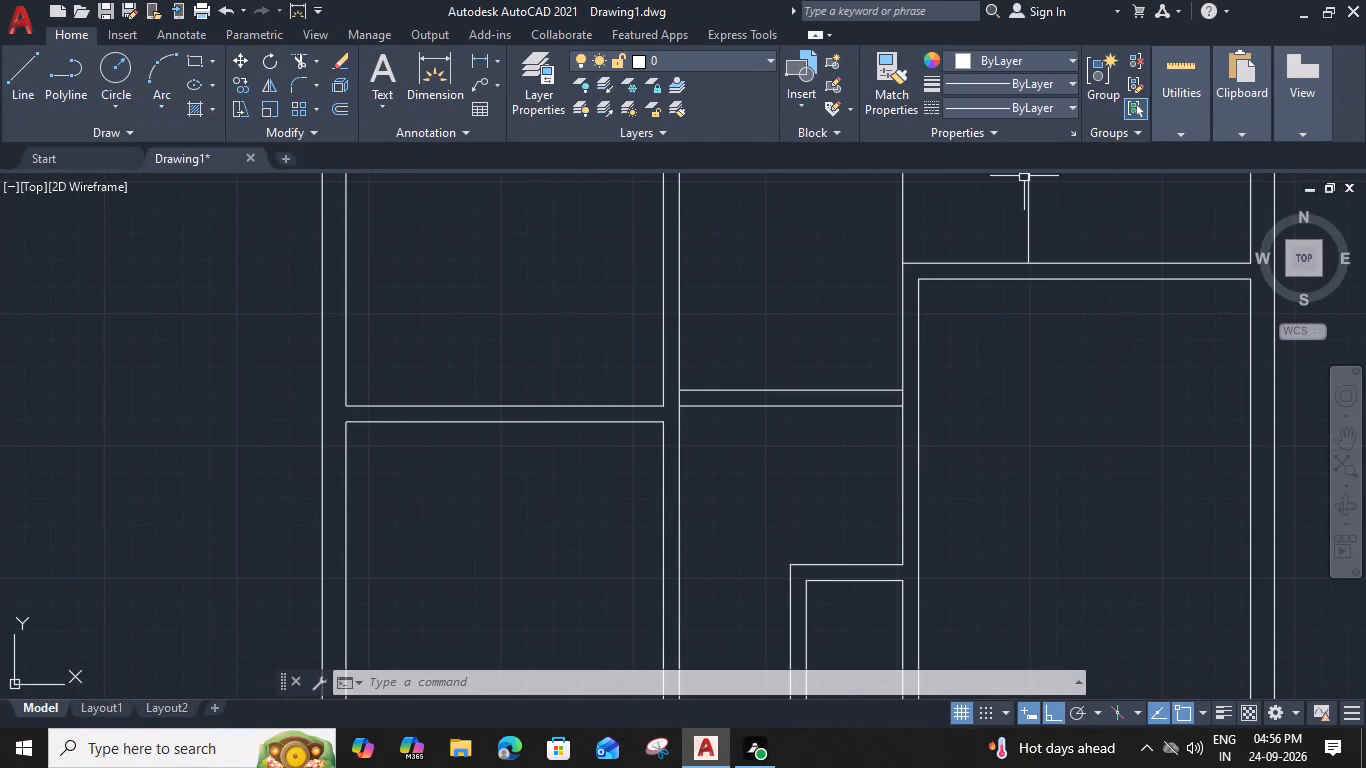
{"action": "middle_click_drag", "start_coordinate": [954, 443], "coordinate": [877, 394]}
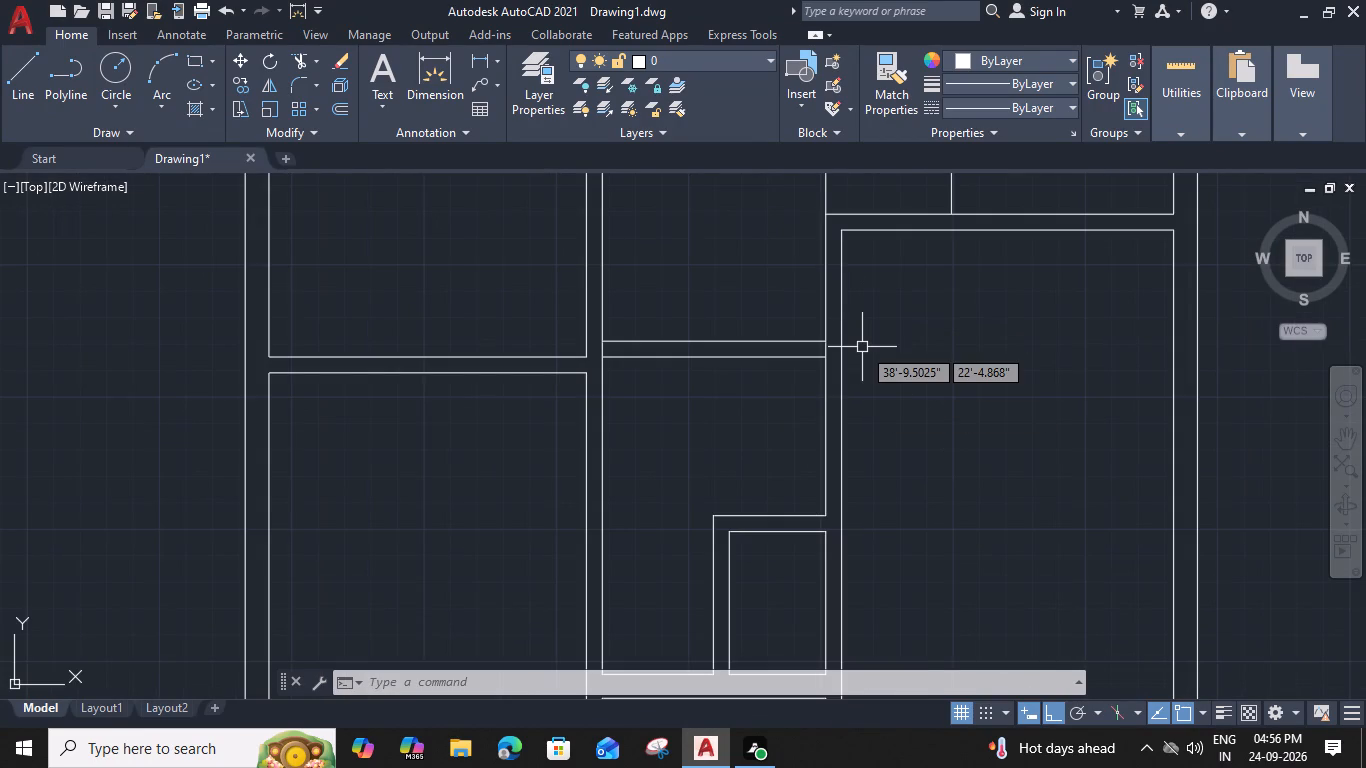
{"action": "type", "text": "tr"}
{"action": "key", "text": "space"}
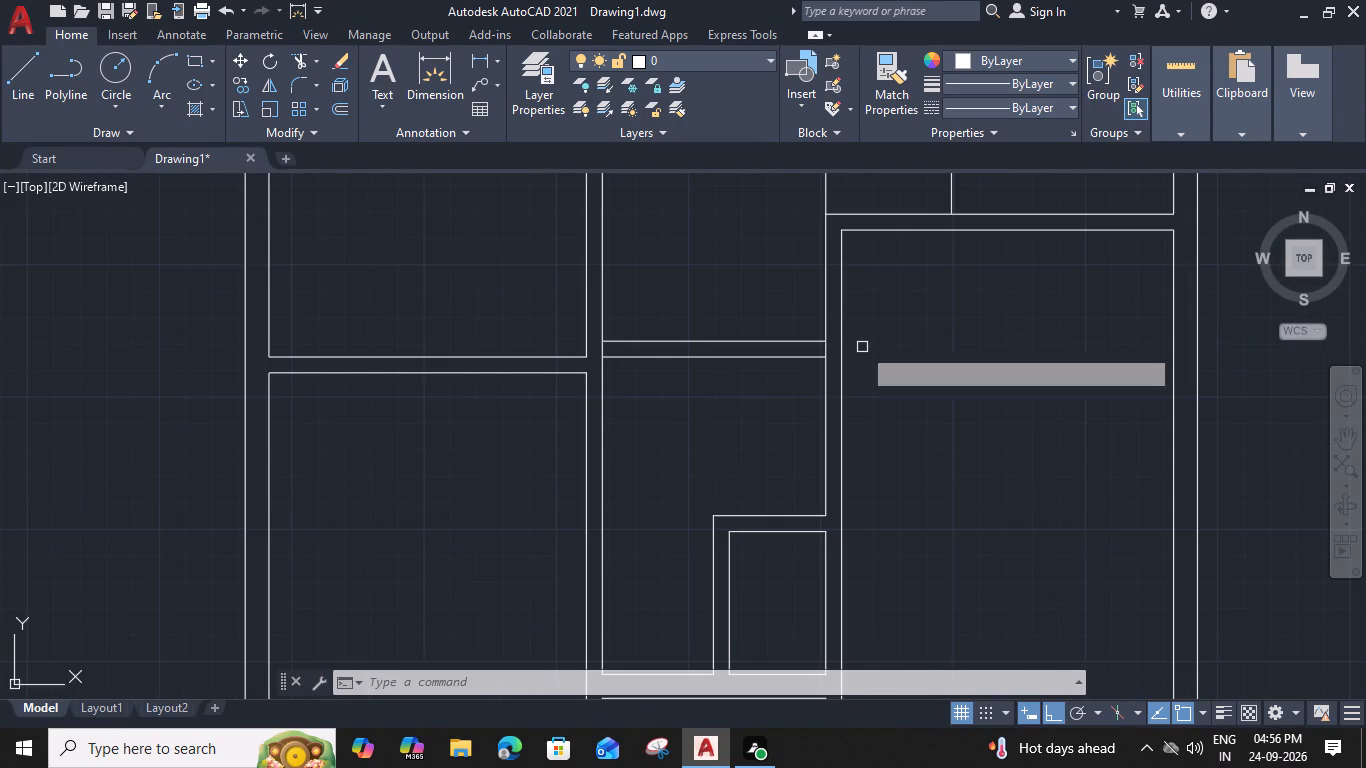
{"action": "scroll", "coordinate": [862, 347], "scroll_direction": "up", "scroll_amount": 3}
{"action": "left_click", "coordinate": [706, 350]}
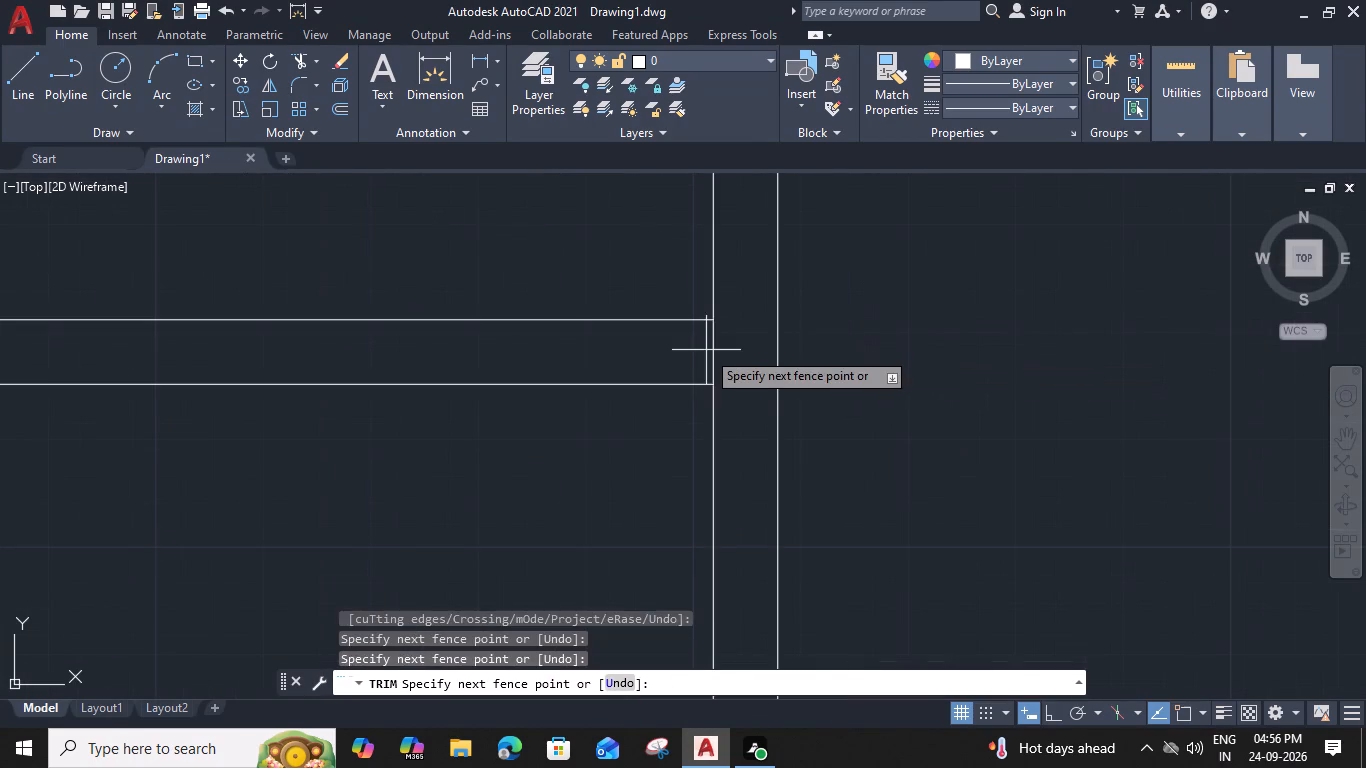
{"action": "left_click", "coordinate": [729, 363]}
{"action": "scroll", "coordinate": [729, 363], "scroll_direction": "down", "scroll_amount": 2}
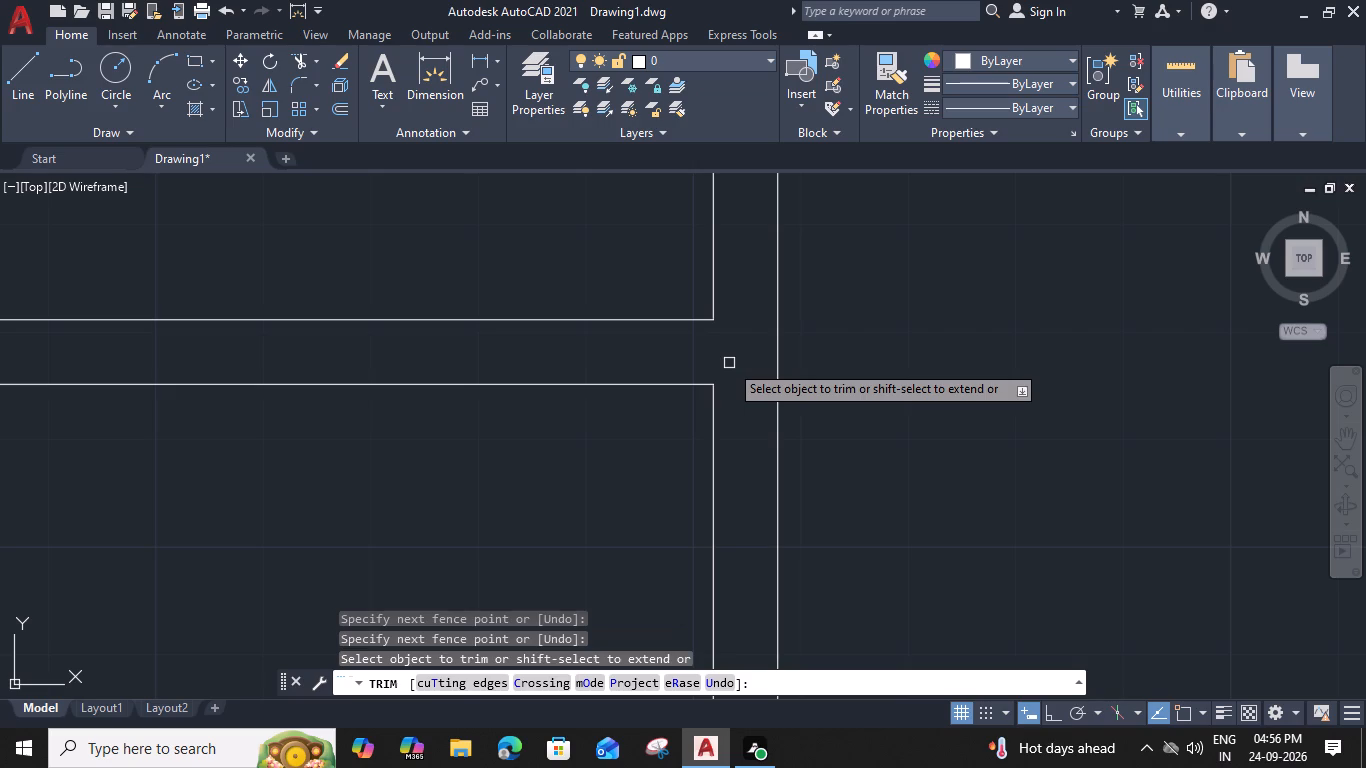
{"action": "left_click", "coordinate": [369, 359]}
{"action": "key", "text": "Escape"}
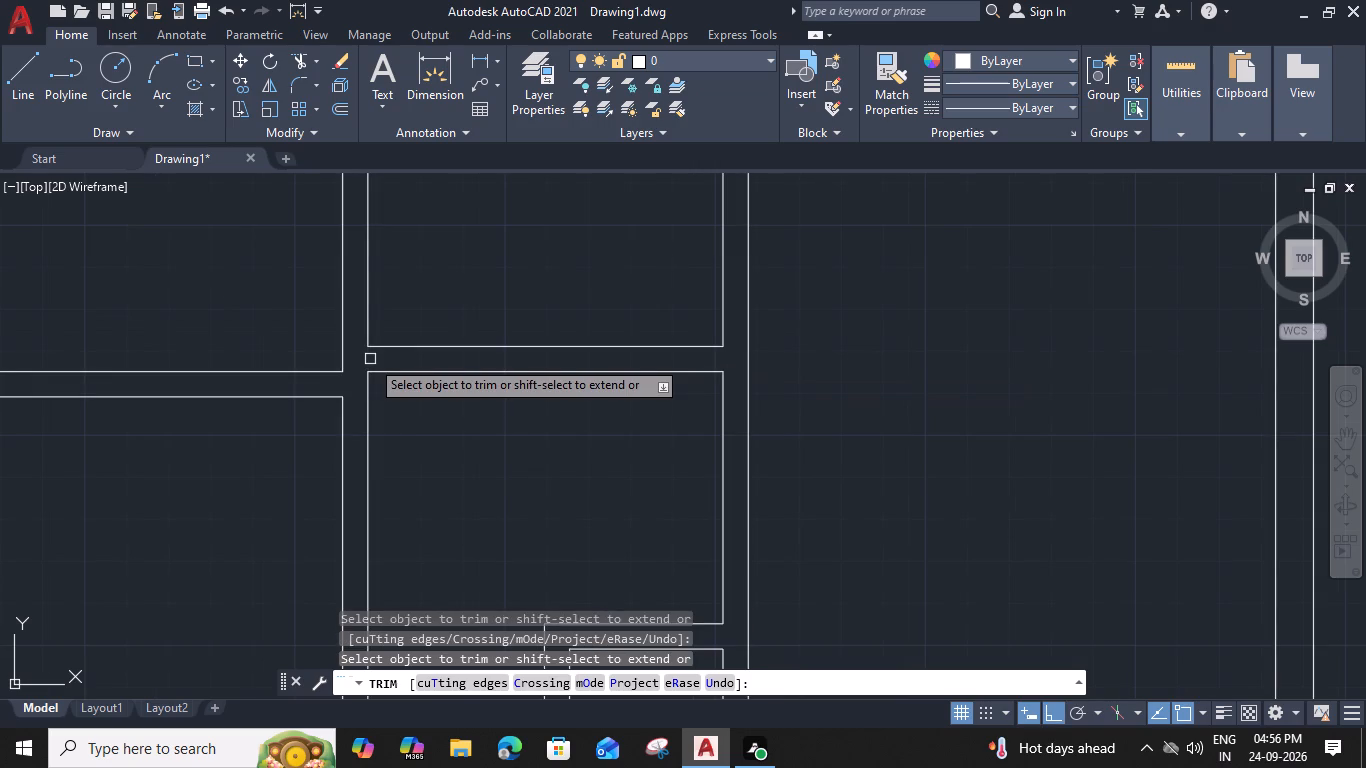
Delete the four lines forming the small L-shaped partition room at the south end of the central passage.
{"action": "middle_click_drag", "start_coordinate": [512, 428], "coordinate": [577, 184]}
{"action": "left_click", "coordinate": [709, 339]}
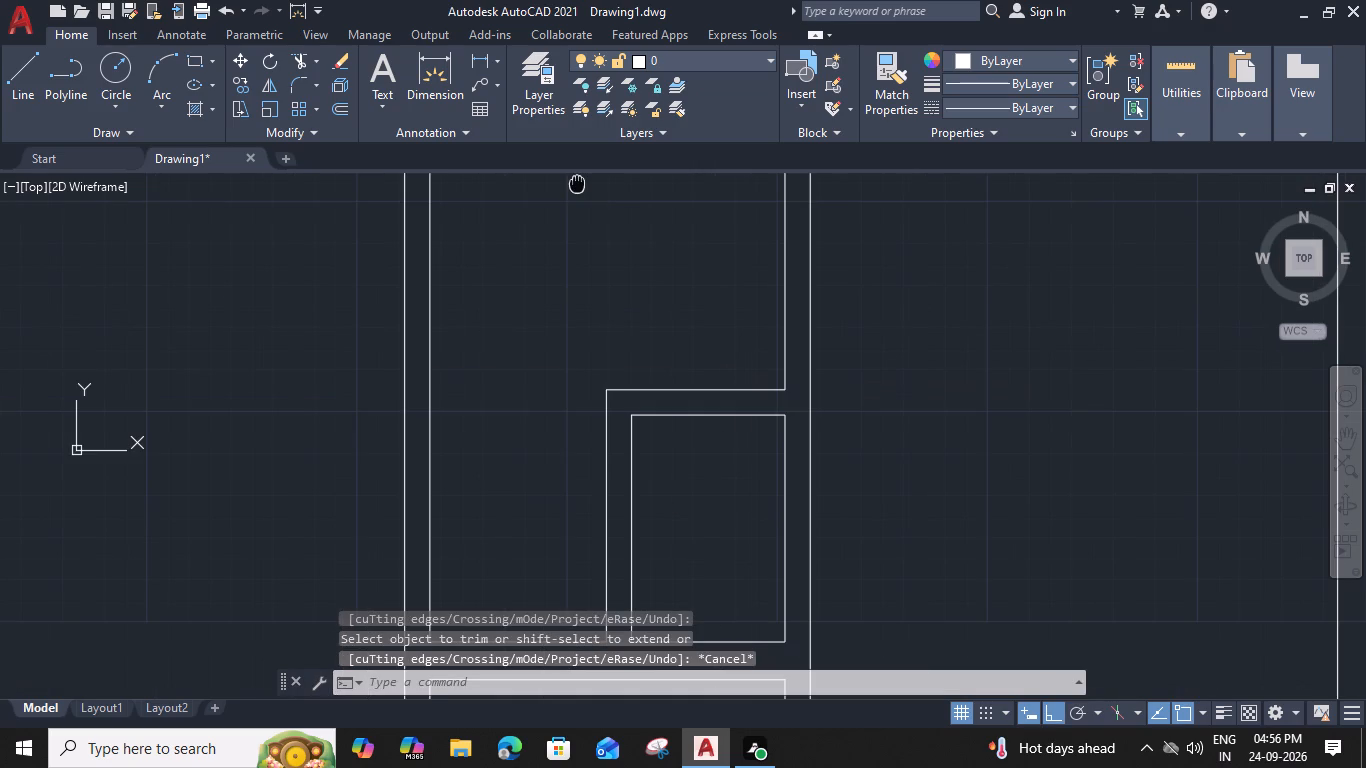
{"action": "left_click", "coordinate": [567, 474]}
{"action": "key", "text": "Delete"}
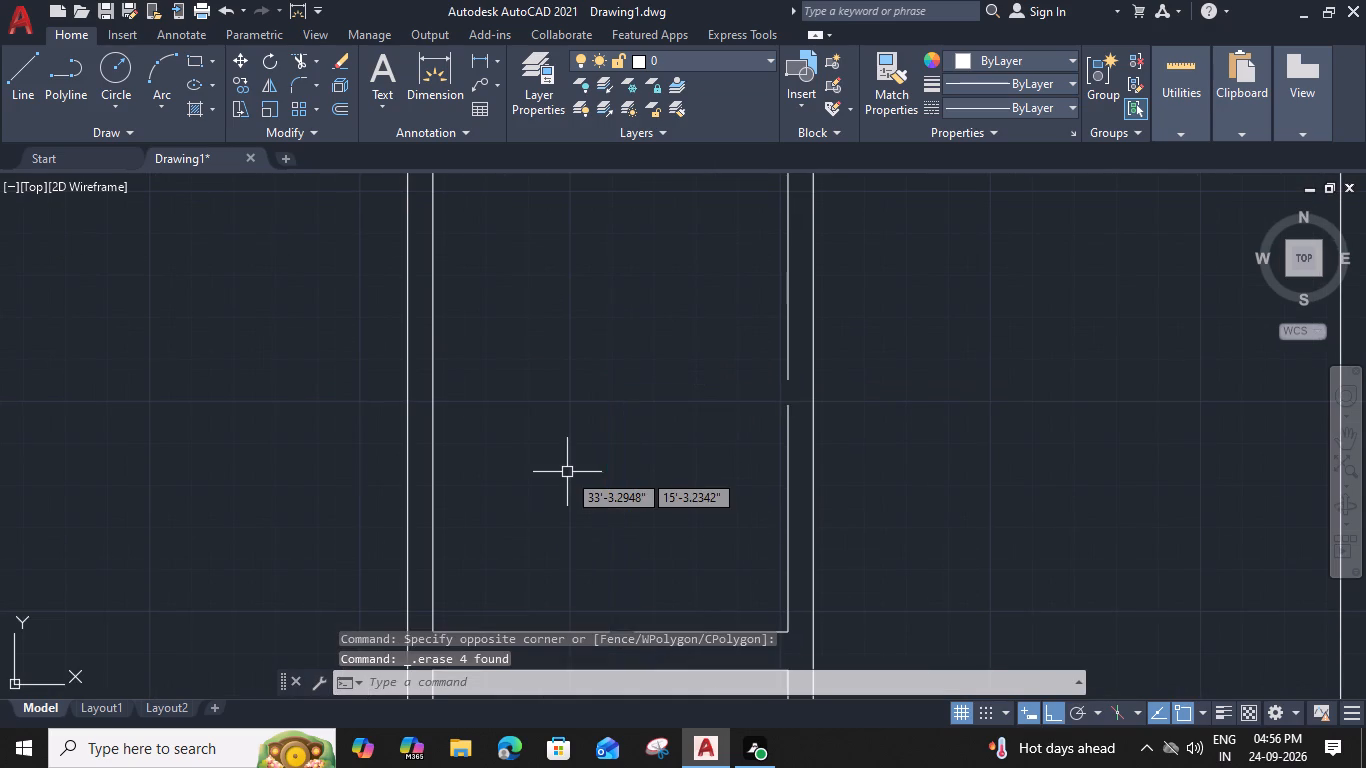
Offset the south face of the new cross-passage partition 4'6" to the south.
{"action": "scroll", "coordinate": [605, 336], "scroll_direction": "down", "scroll_amount": 1}
{"action": "middle_click_drag", "start_coordinate": [613, 335], "coordinate": [650, 320]}
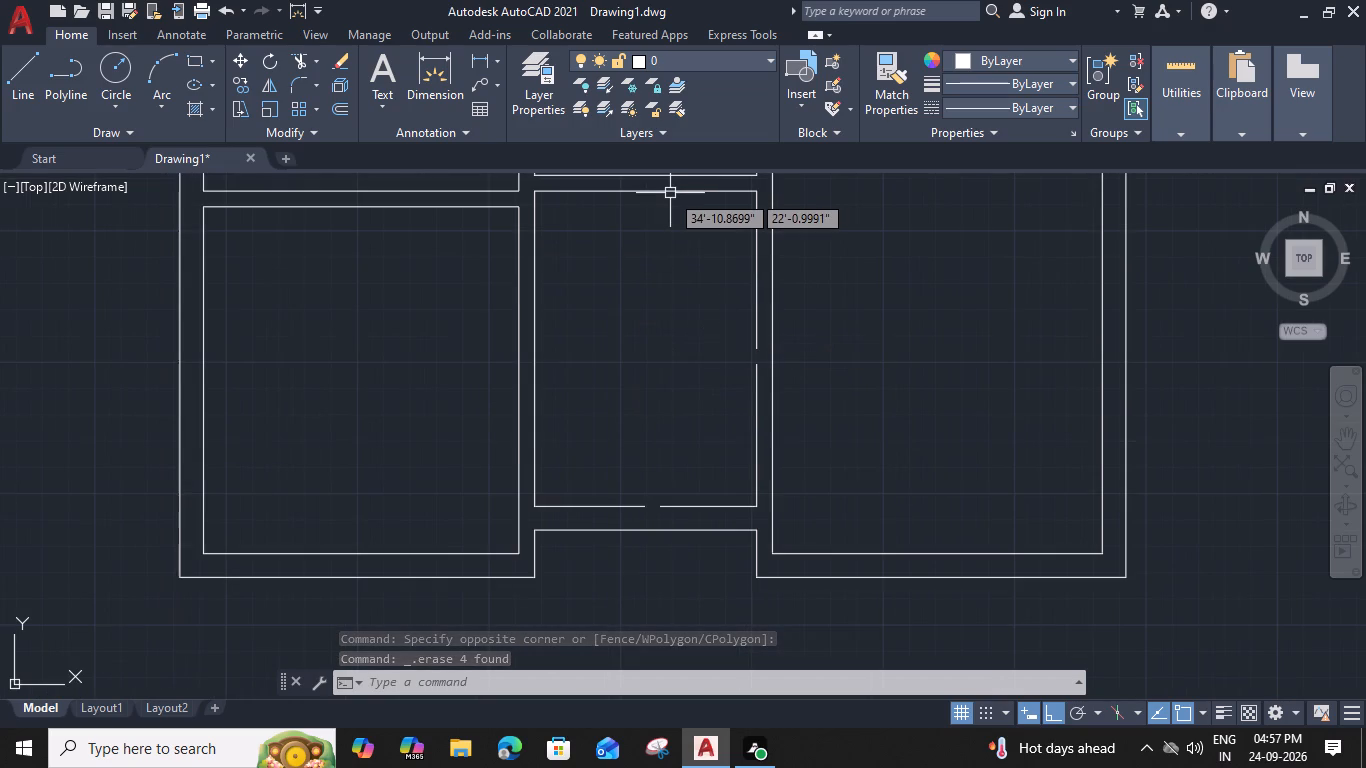
{"action": "left_click", "coordinate": [715, 198]}
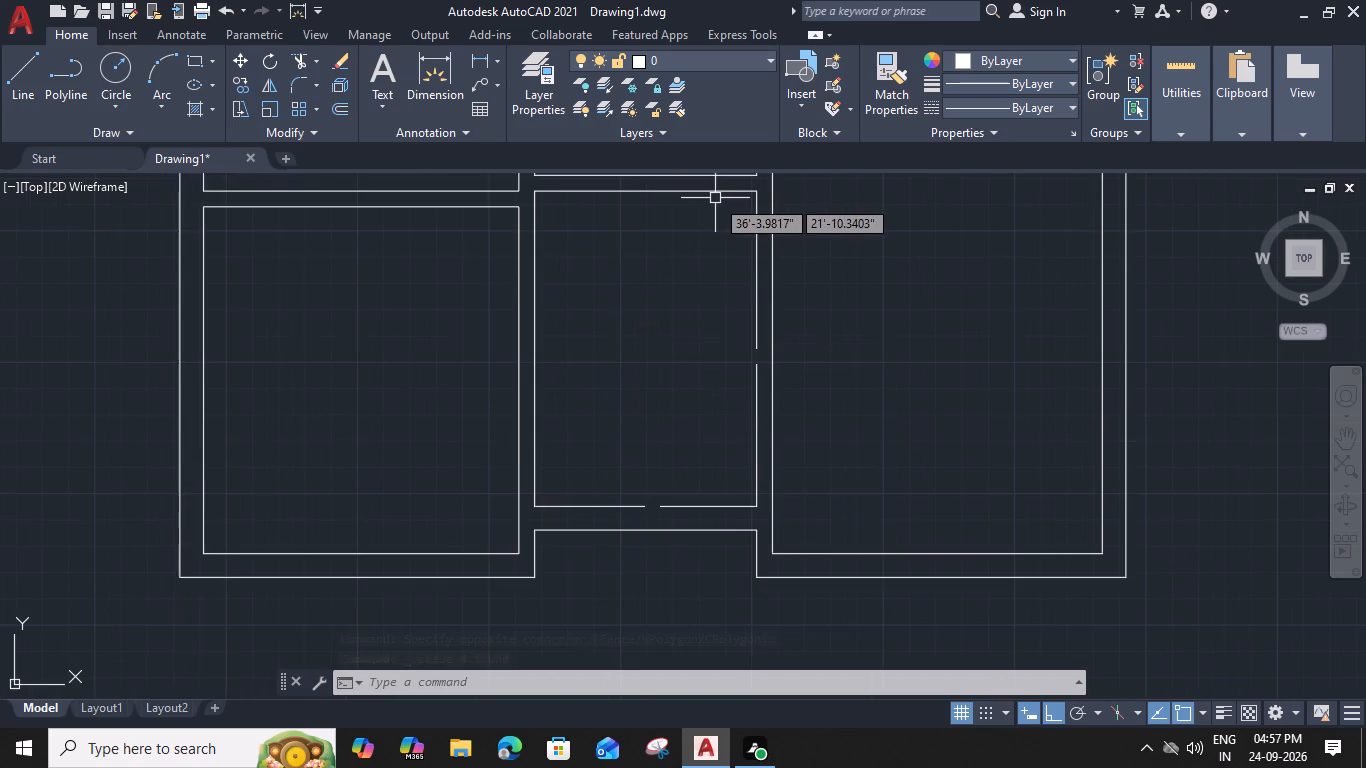
{"action": "left_click", "coordinate": [697, 185]}
{"action": "key", "text": "o"}
{"action": "key", "text": "Return"}
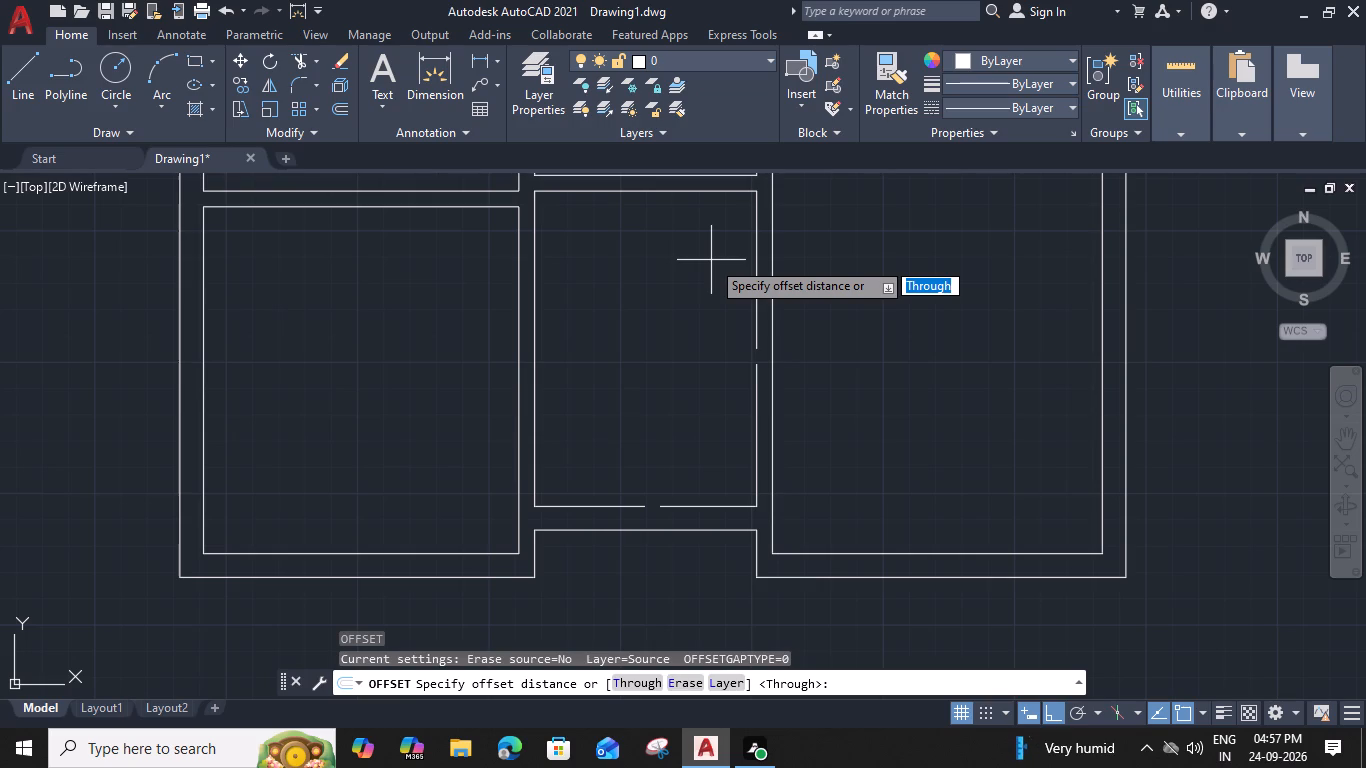
{"action": "type", "text": "4'"}
{"action": "type", "text": "6\""}
{"action": "key", "text": "Return"}
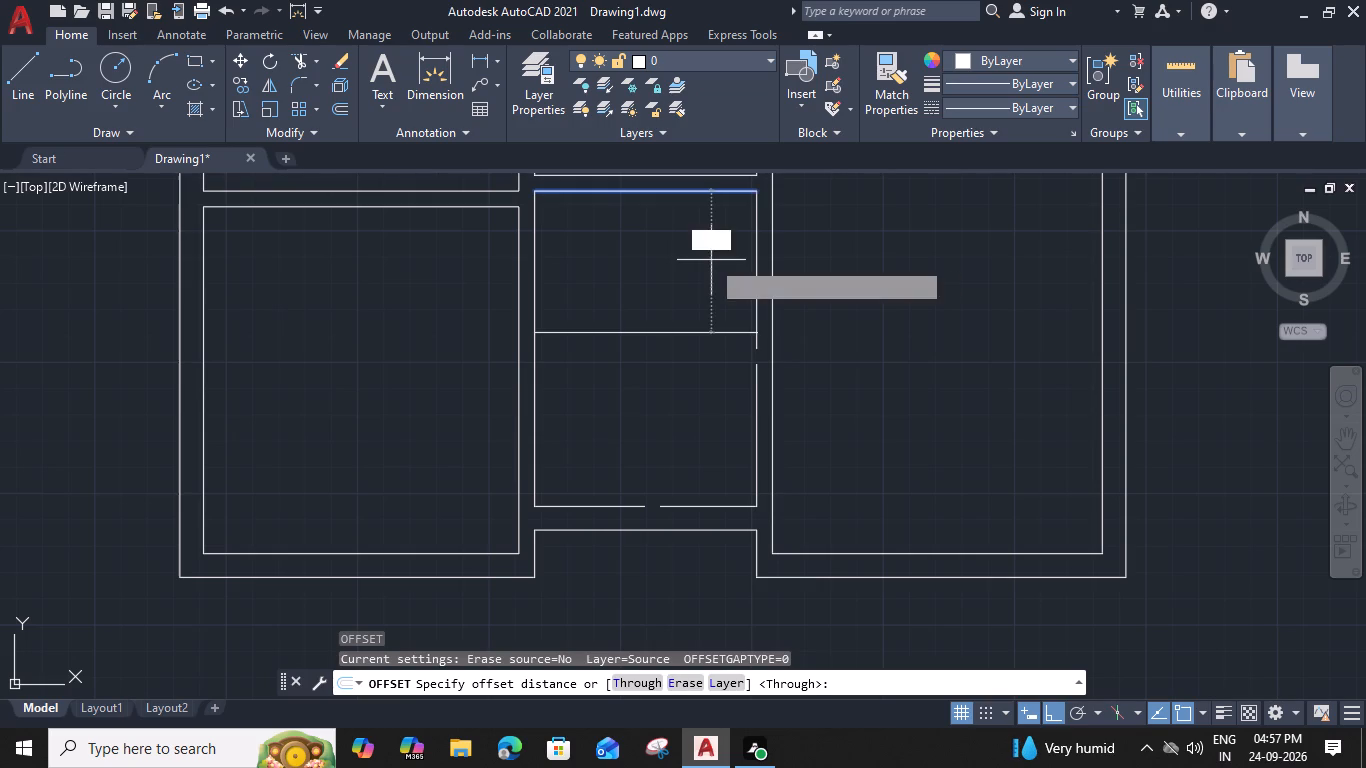
{"action": "left_click", "coordinate": [711, 288]}
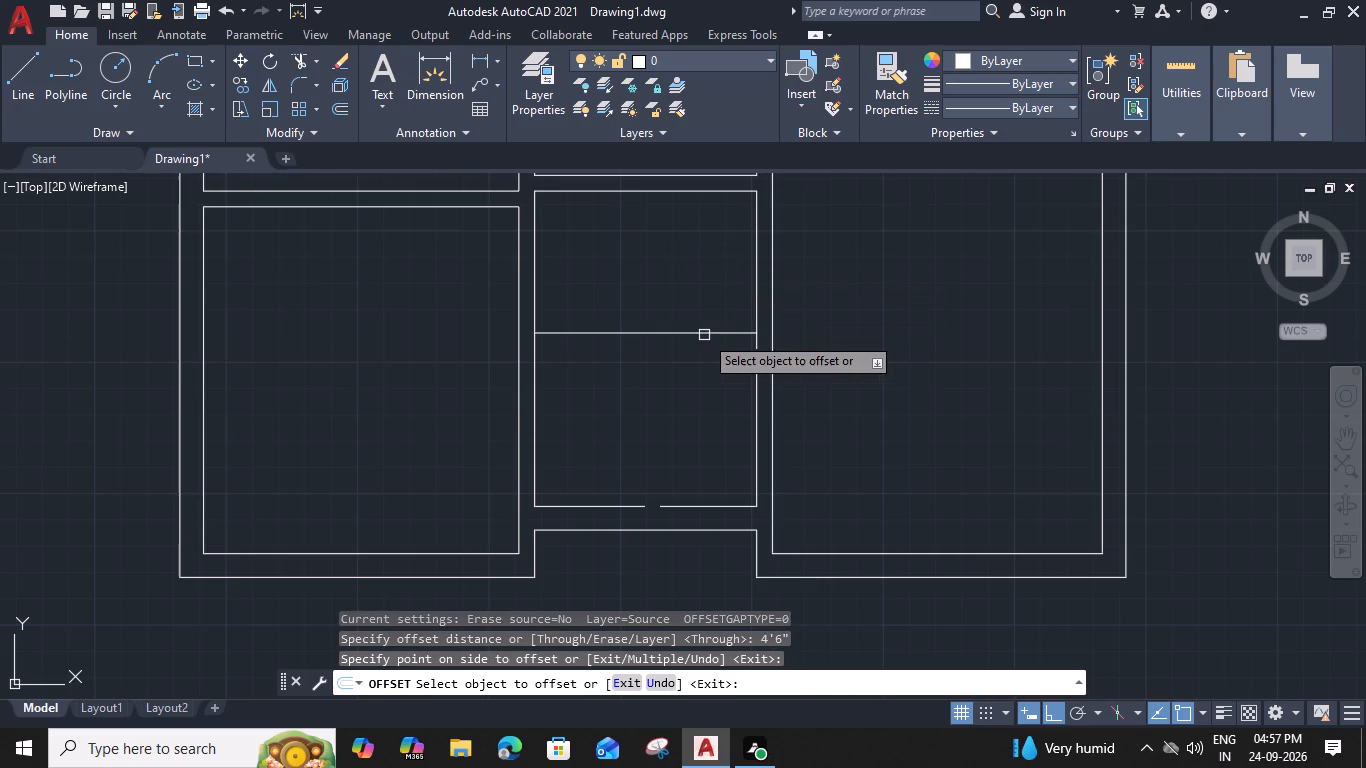
Offset the new horizontal line across the central passage 9" to the south to form a cross wall.
{"action": "left_click", "coordinate": [704, 335]}
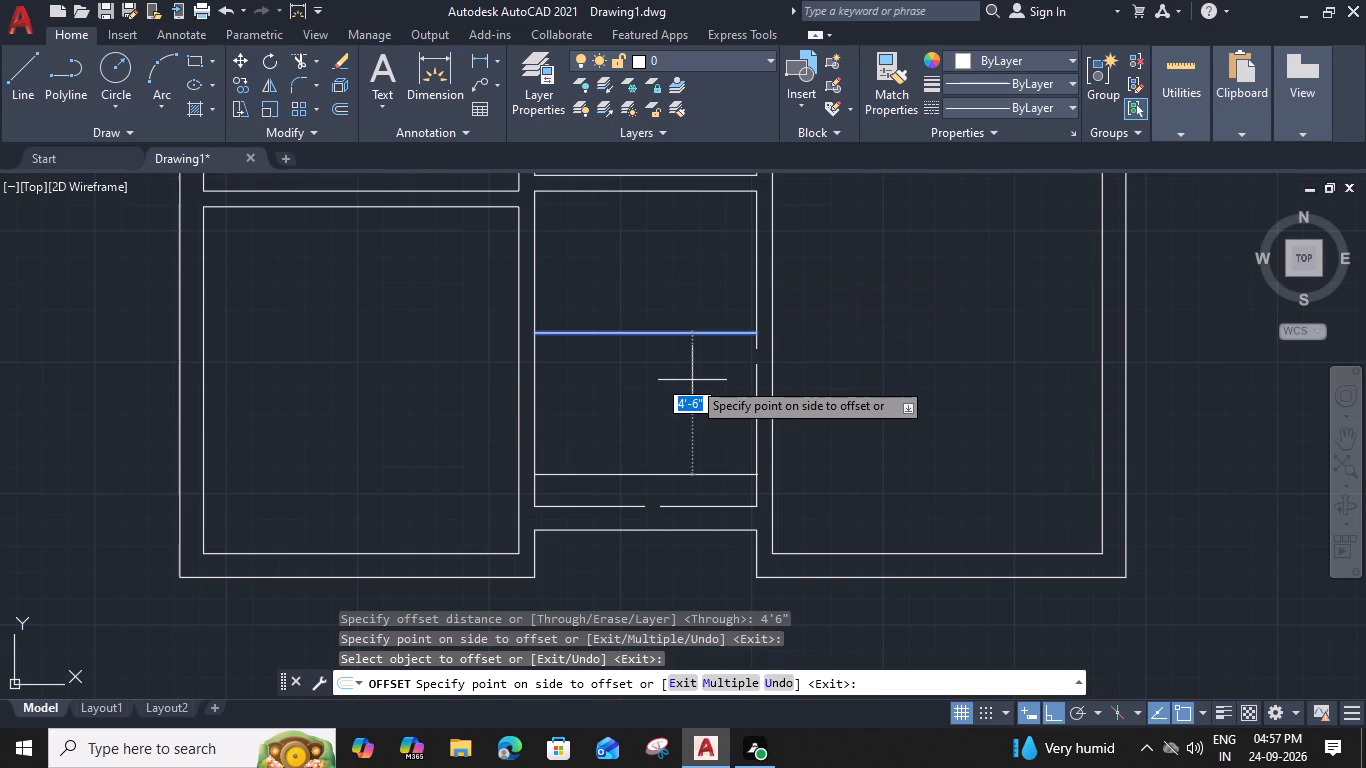
{"action": "type", "text": "9\""}
{"action": "key", "text": "Return"}
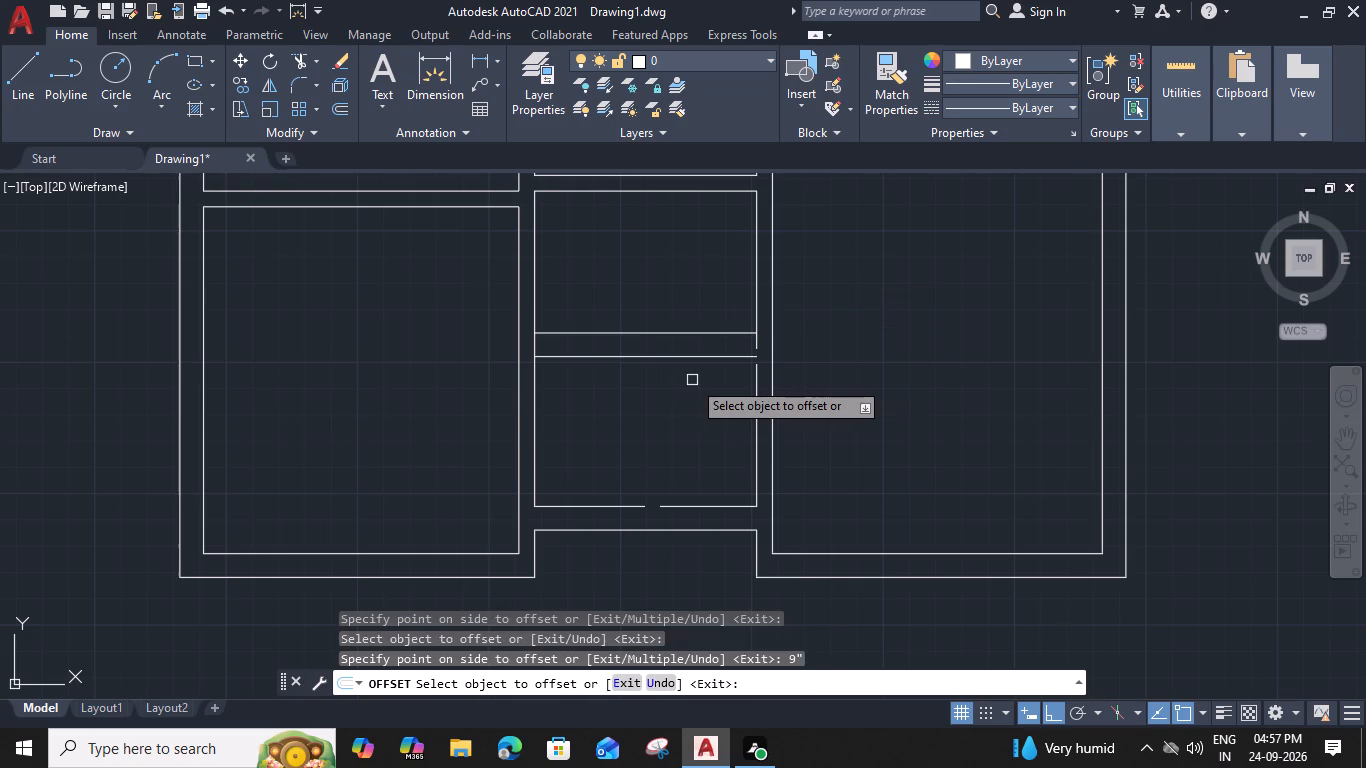
Offset the central passage's west side line 3'6" to the east.
{"action": "middle_click_drag", "start_coordinate": [692, 380], "coordinate": [665, 420]}
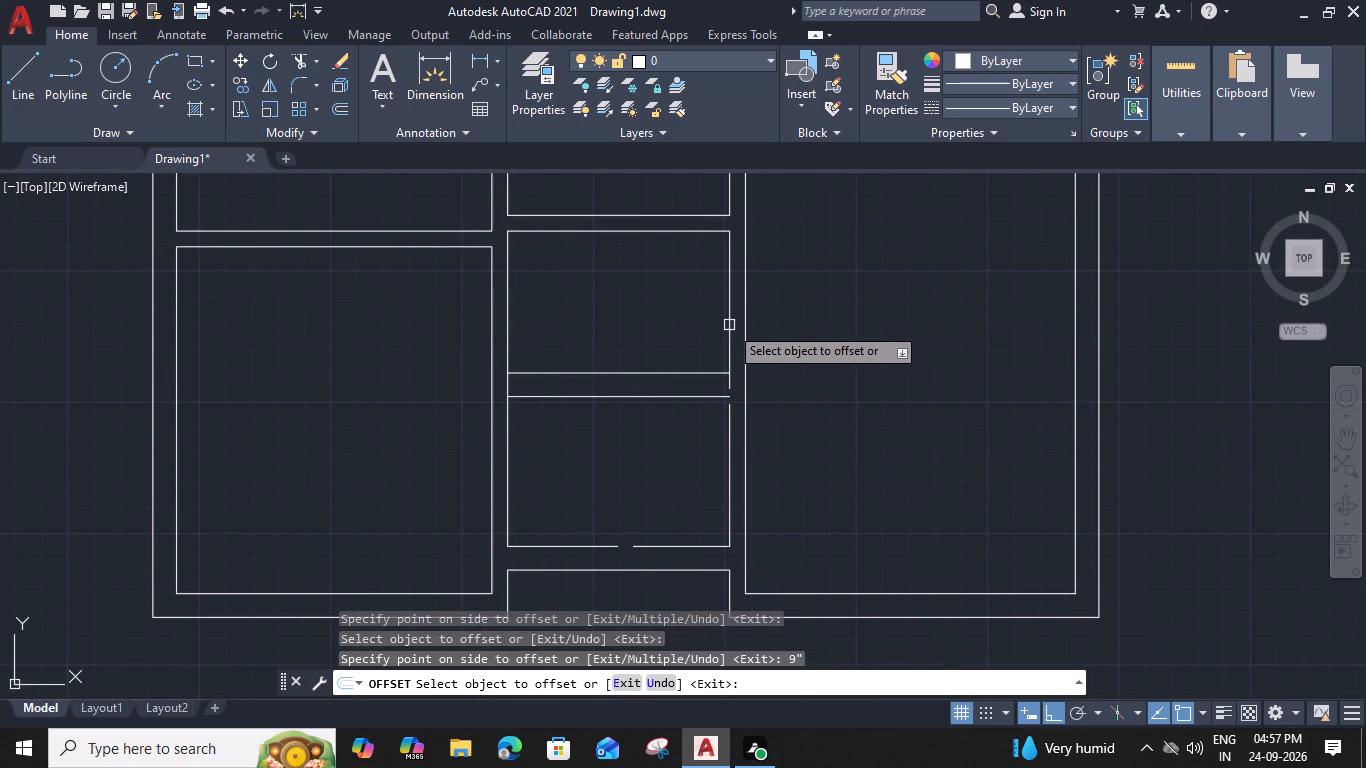
{"action": "left_click", "coordinate": [508, 306]}
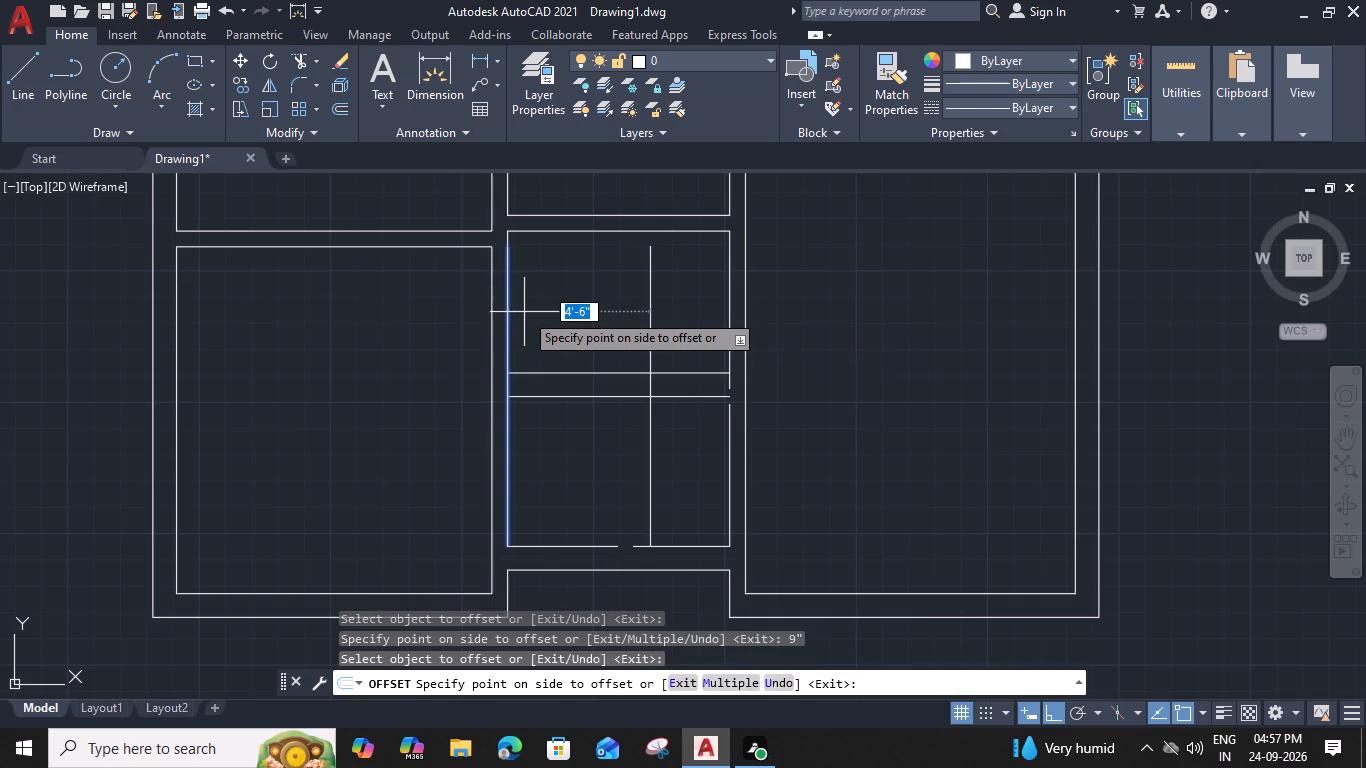
{"action": "type", "text": "3'6\""}
{"action": "key", "text": "Return"}
Offset the new vertical line in the central passage 6" to the east to form a partition.
{"action": "left_click", "coordinate": [620, 307]}
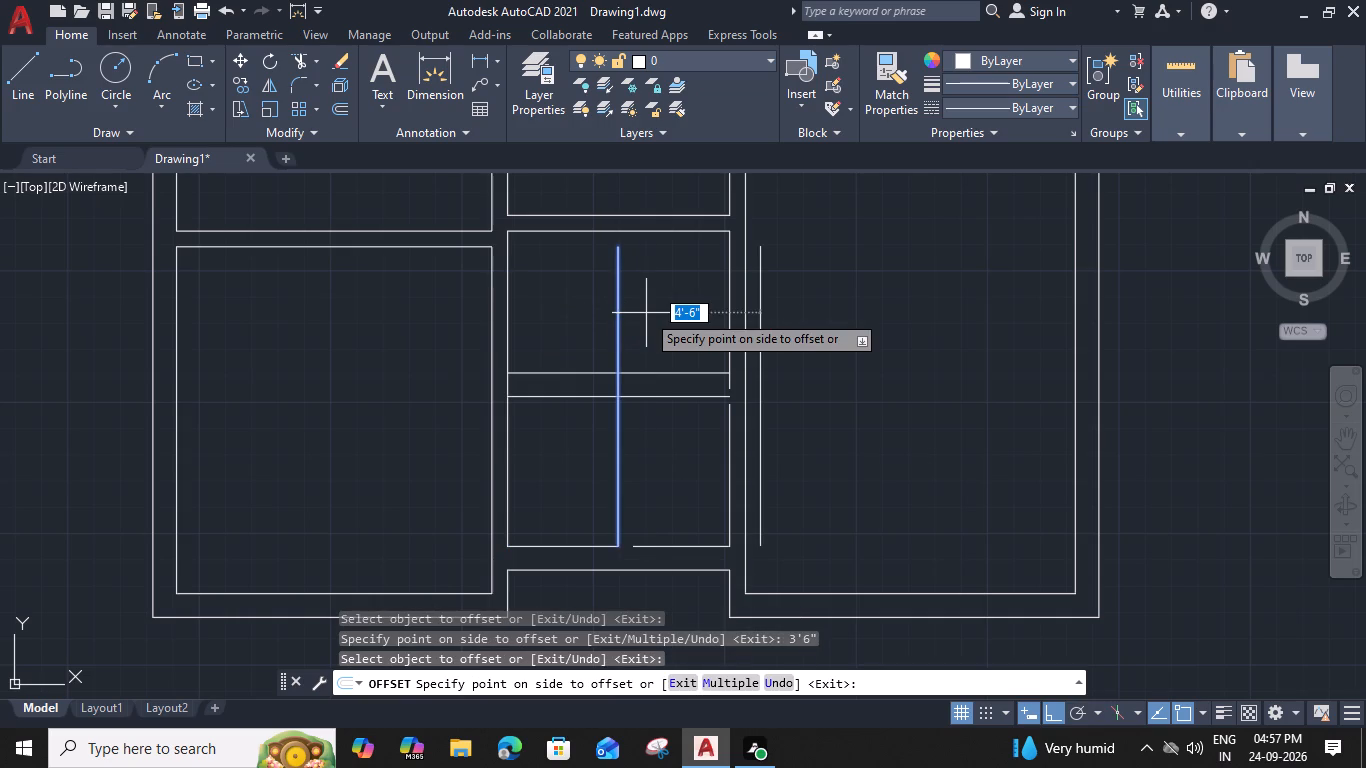
{"action": "type", "text": "6\""}
{"action": "key", "text": "Return"}
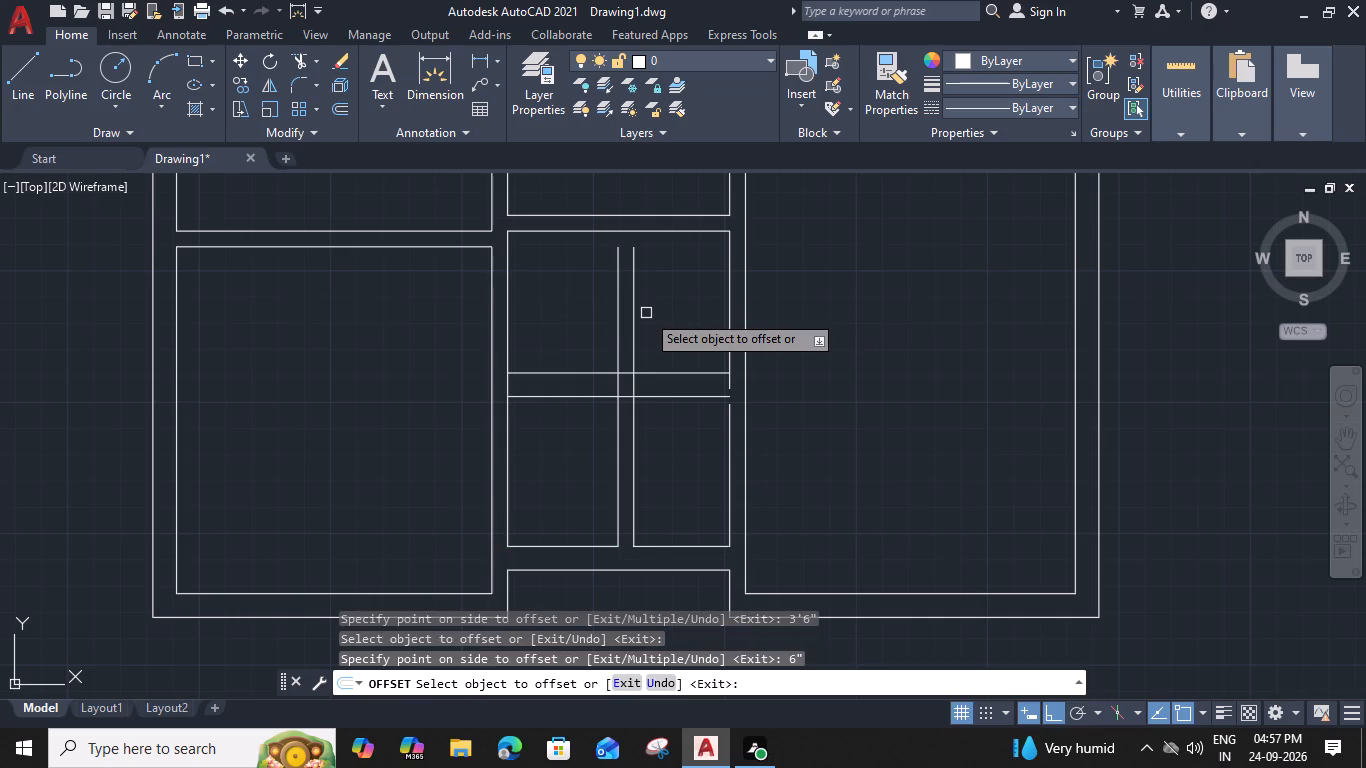
{"action": "key", "text": "Escape"}
Trim away both vertical partition lines south of the 9" cross wall.
{"action": "middle_click_drag", "start_coordinate": [646, 313], "coordinate": [672, 325]}
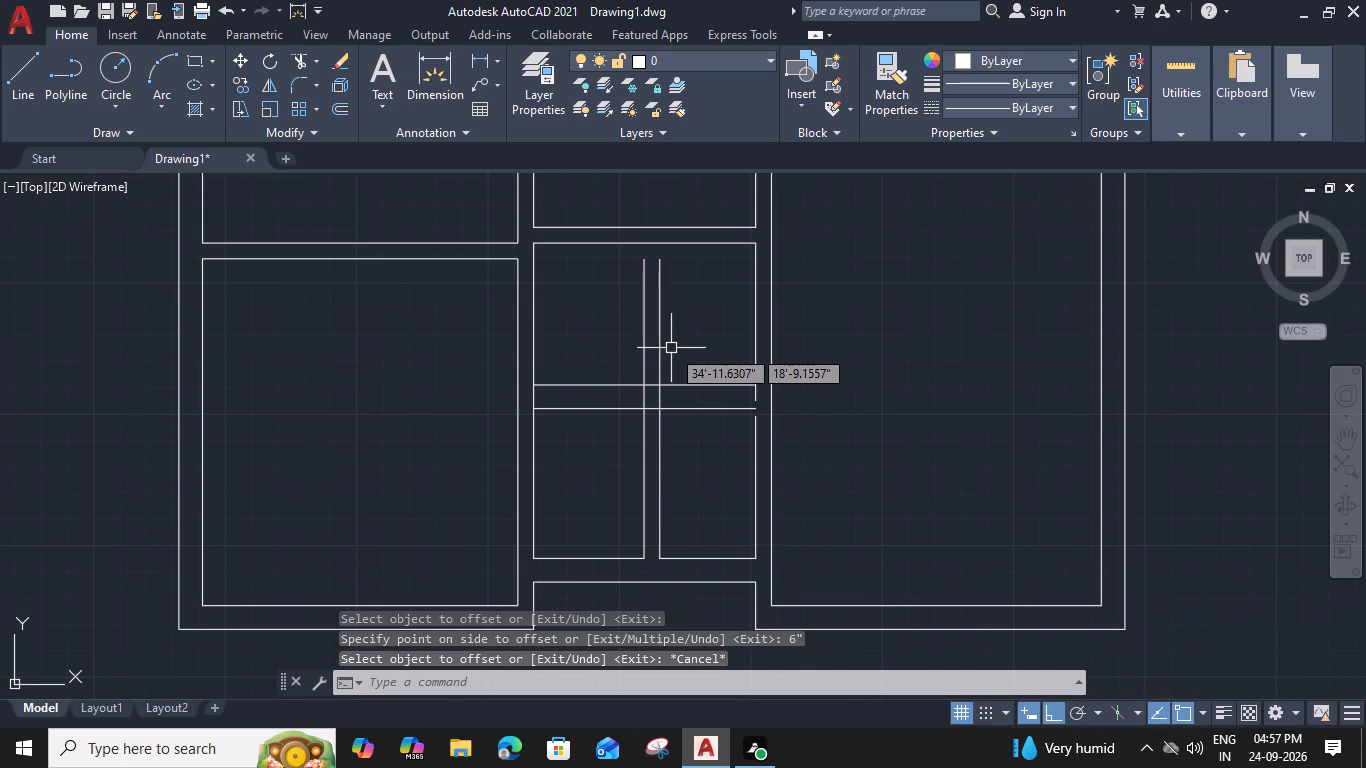
{"action": "type", "text": "tr"}
{"action": "key", "text": "space"}
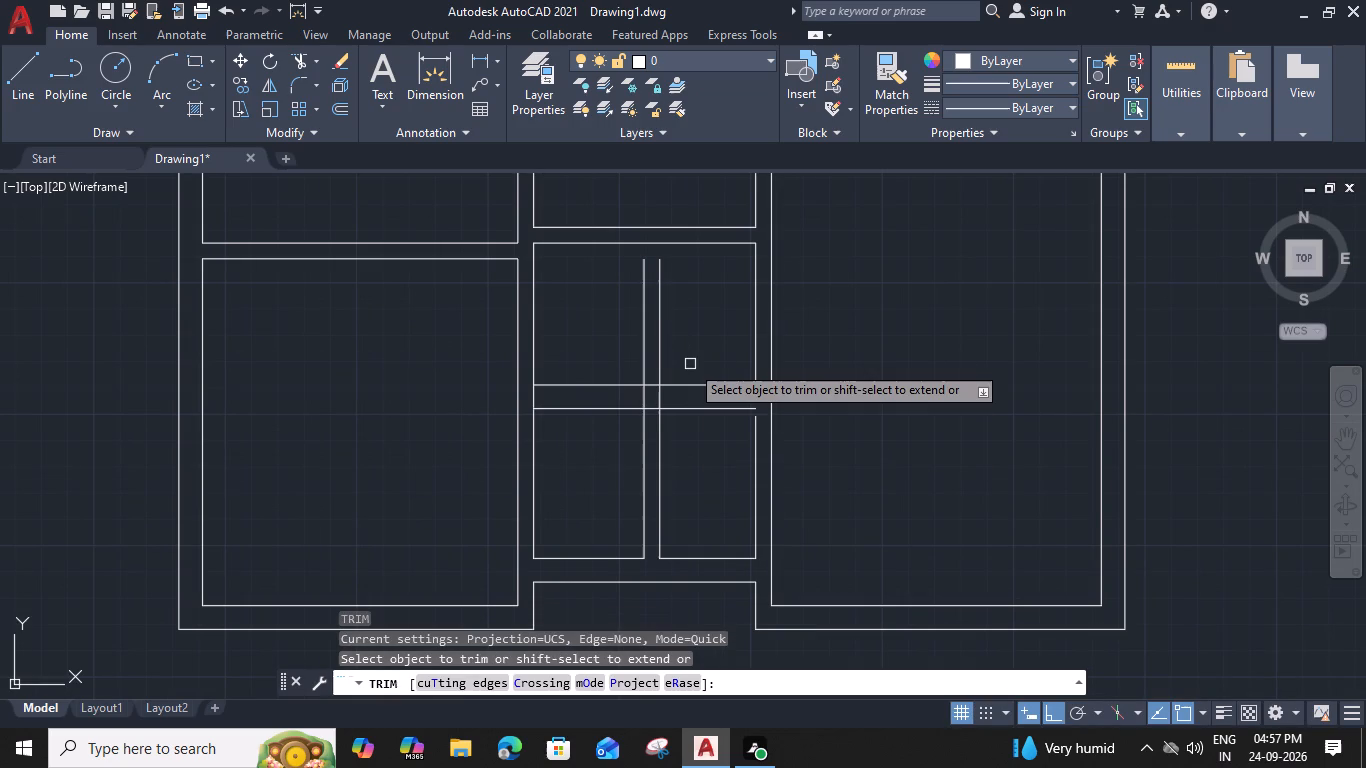
{"action": "middle_click_drag", "start_coordinate": [717, 464], "coordinate": [738, 465]}
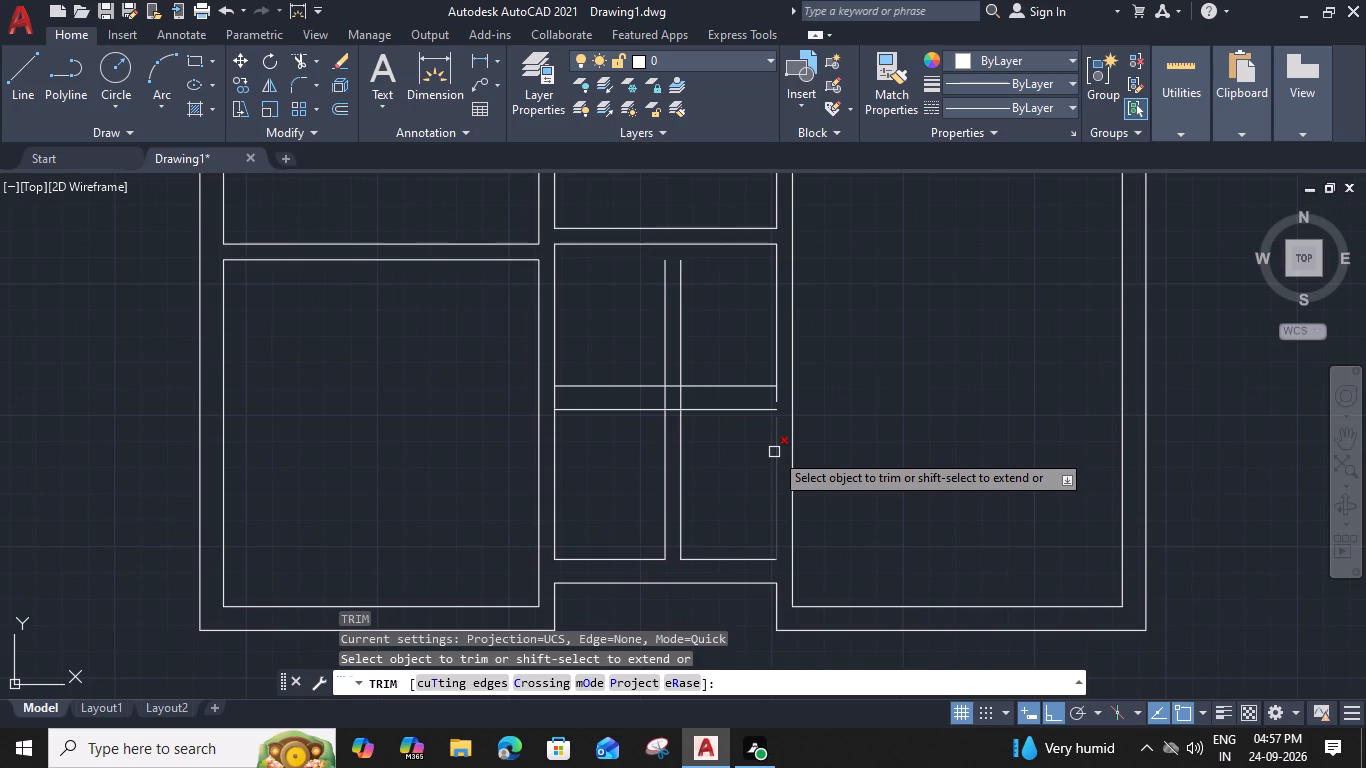
{"action": "left_click", "coordinate": [712, 478]}
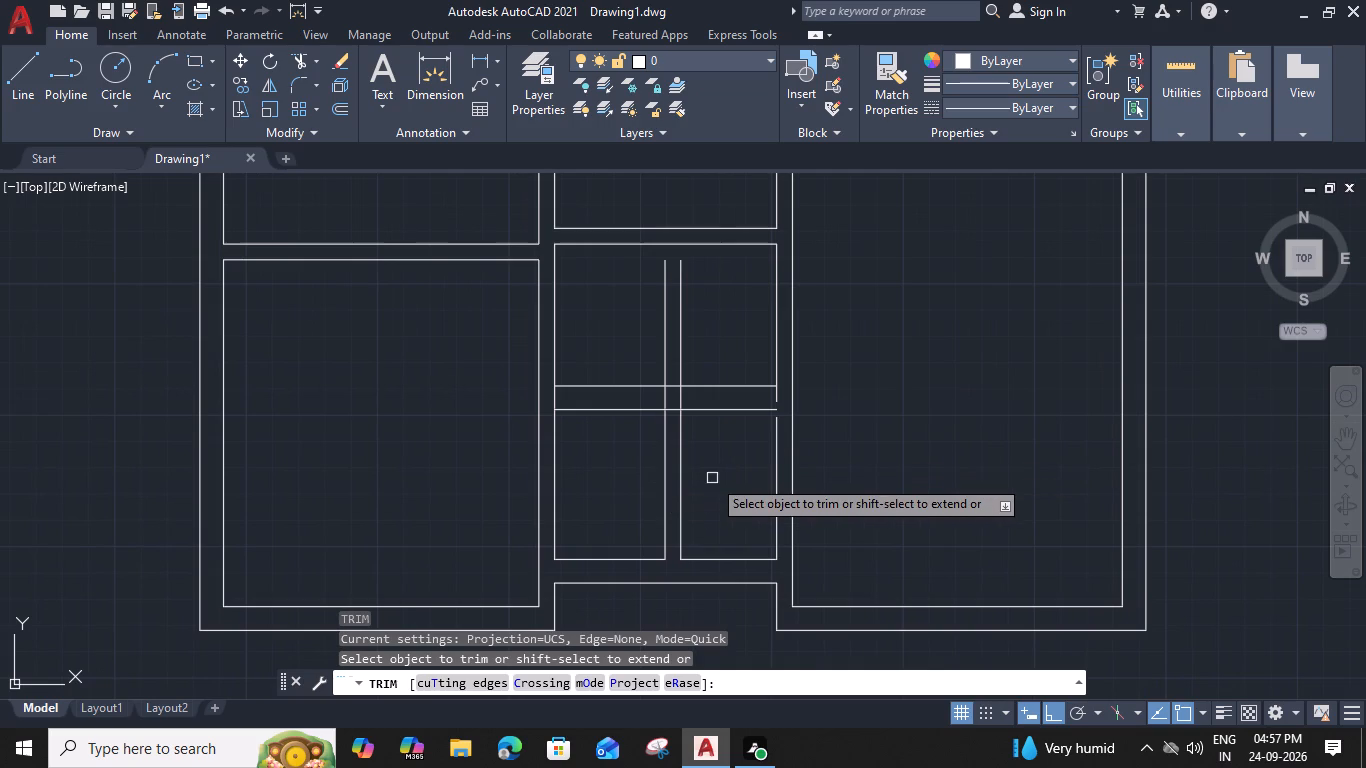
{"action": "left_click", "coordinate": [612, 500]}
Trim away the old outer wall lines closing the central passage's south end, including the short stubs on both sides.
{"action": "left_click", "coordinate": [706, 556]}
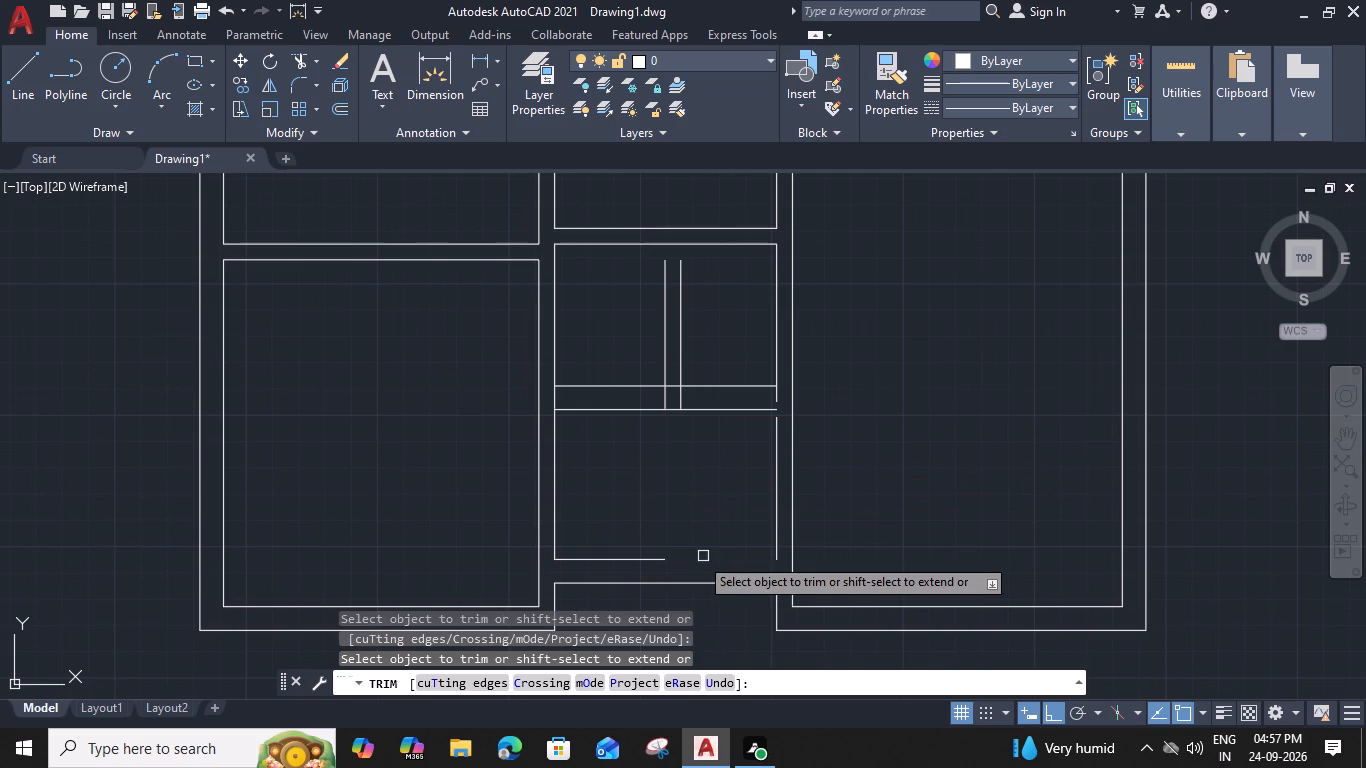
{"action": "left_click", "coordinate": [595, 556]}
{"action": "middle_click_drag", "start_coordinate": [648, 522], "coordinate": [646, 481]}
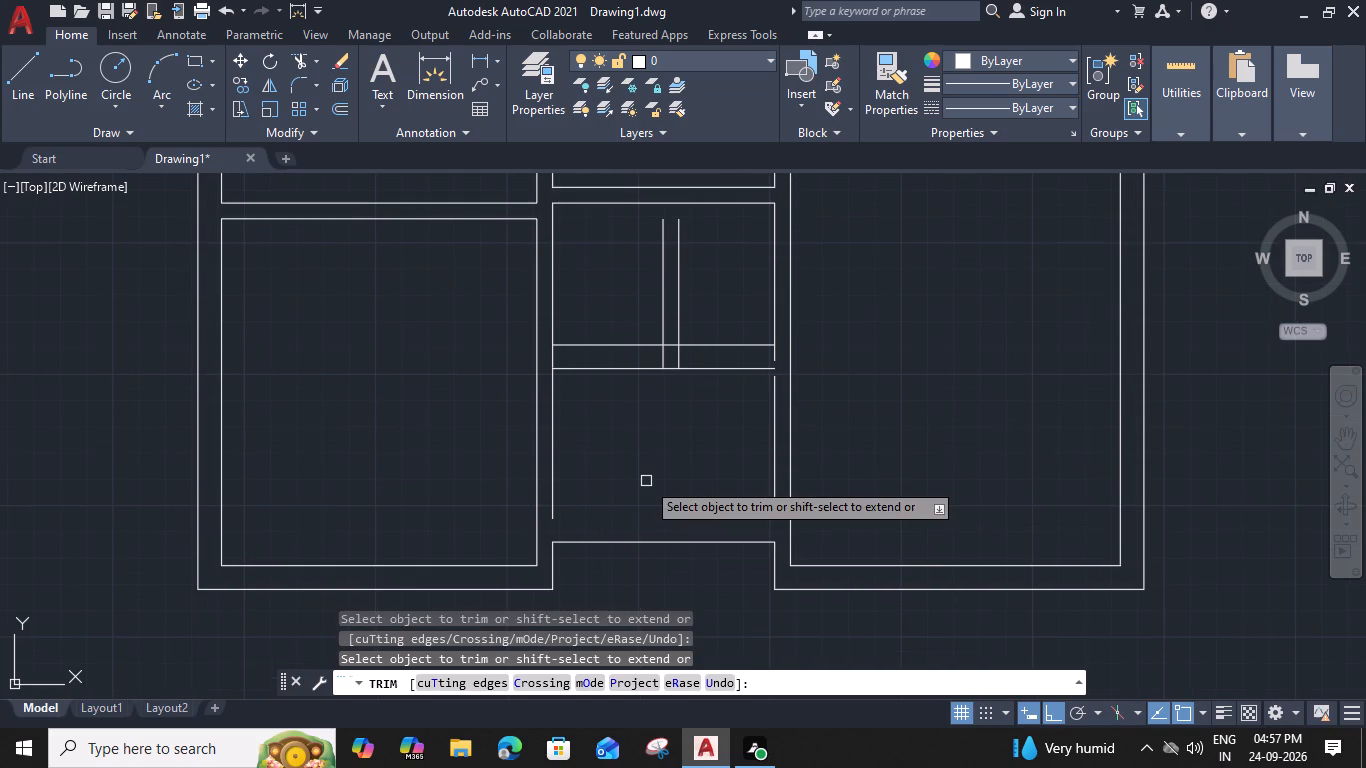
{"action": "left_click", "coordinate": [680, 543]}
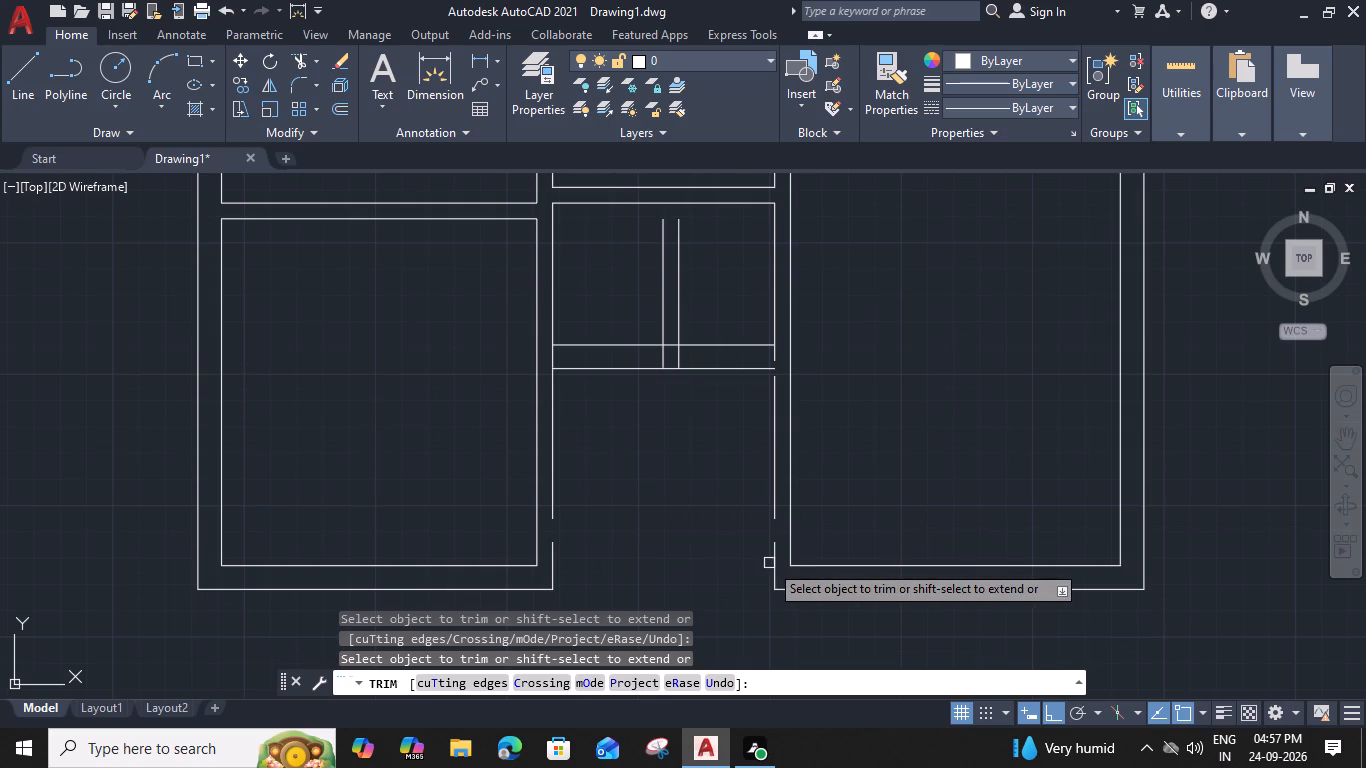
{"action": "left_click", "coordinate": [769, 563]}
{"action": "left_click", "coordinate": [779, 567]}
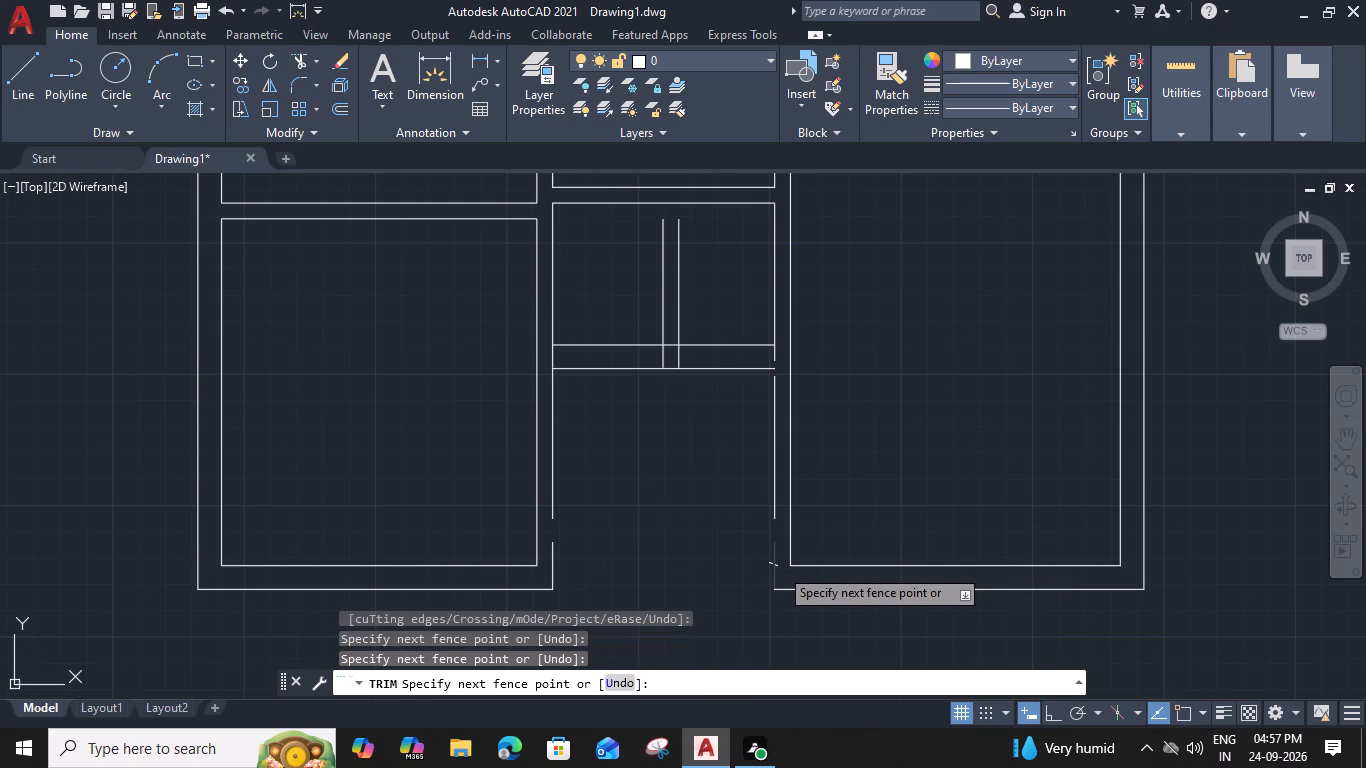
{"action": "left_click", "coordinate": [554, 557]}
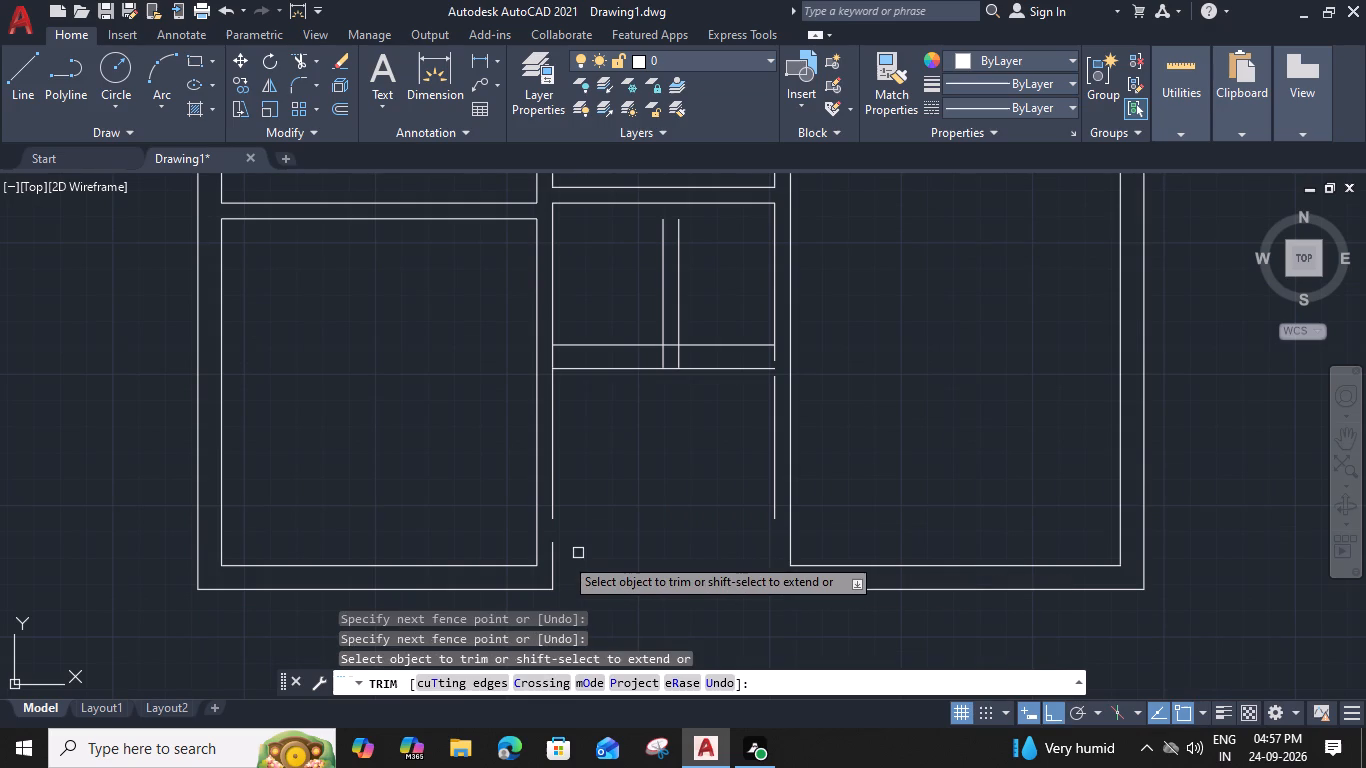
Extend the central passage's west and east side lines south to the building's outer face.
{"action": "left_click", "coordinate": [549, 481], "text": "shift"}
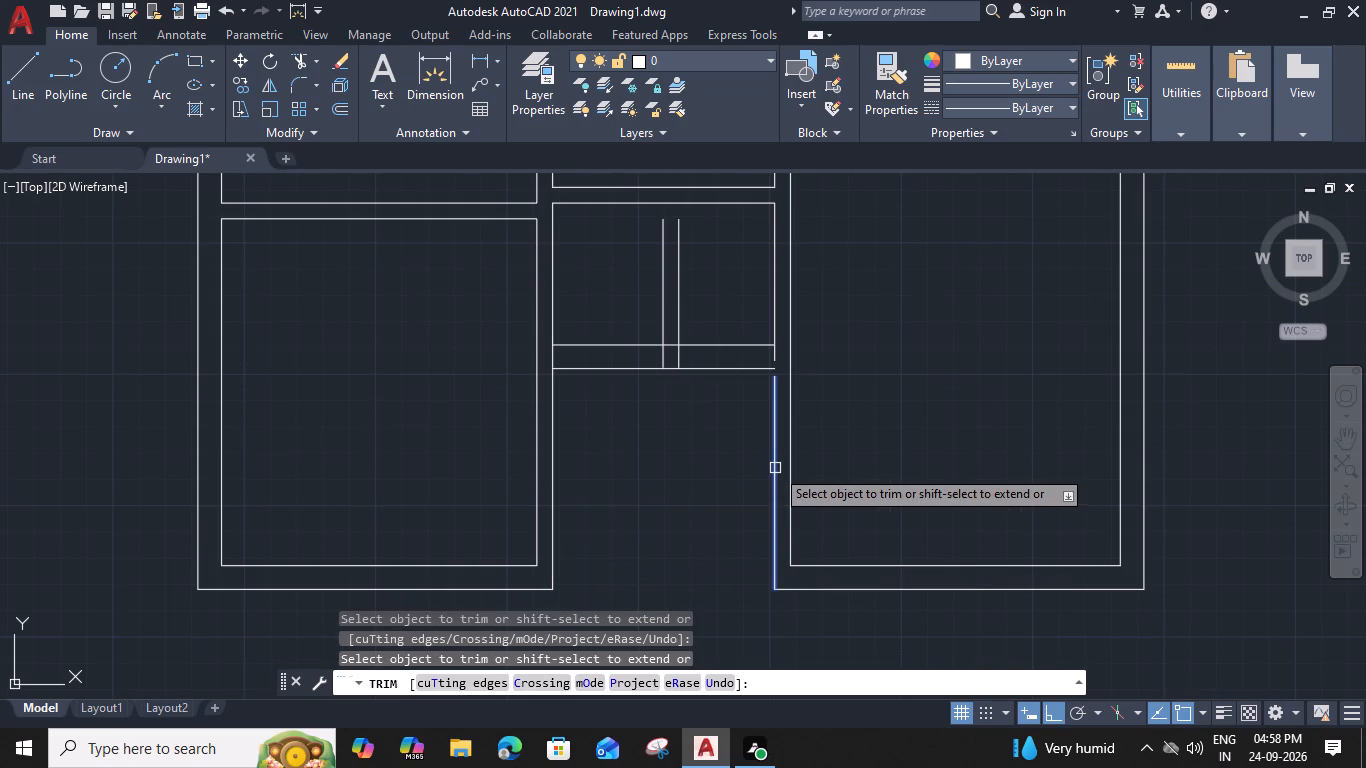
{"action": "left_click", "coordinate": [775, 468], "text": "shift"}
Trim the overlapping lines where the 9" cross wall meets the west partition and the vertical 6" partition.
{"action": "middle_click_drag", "start_coordinate": [715, 418], "coordinate": [714, 474]}
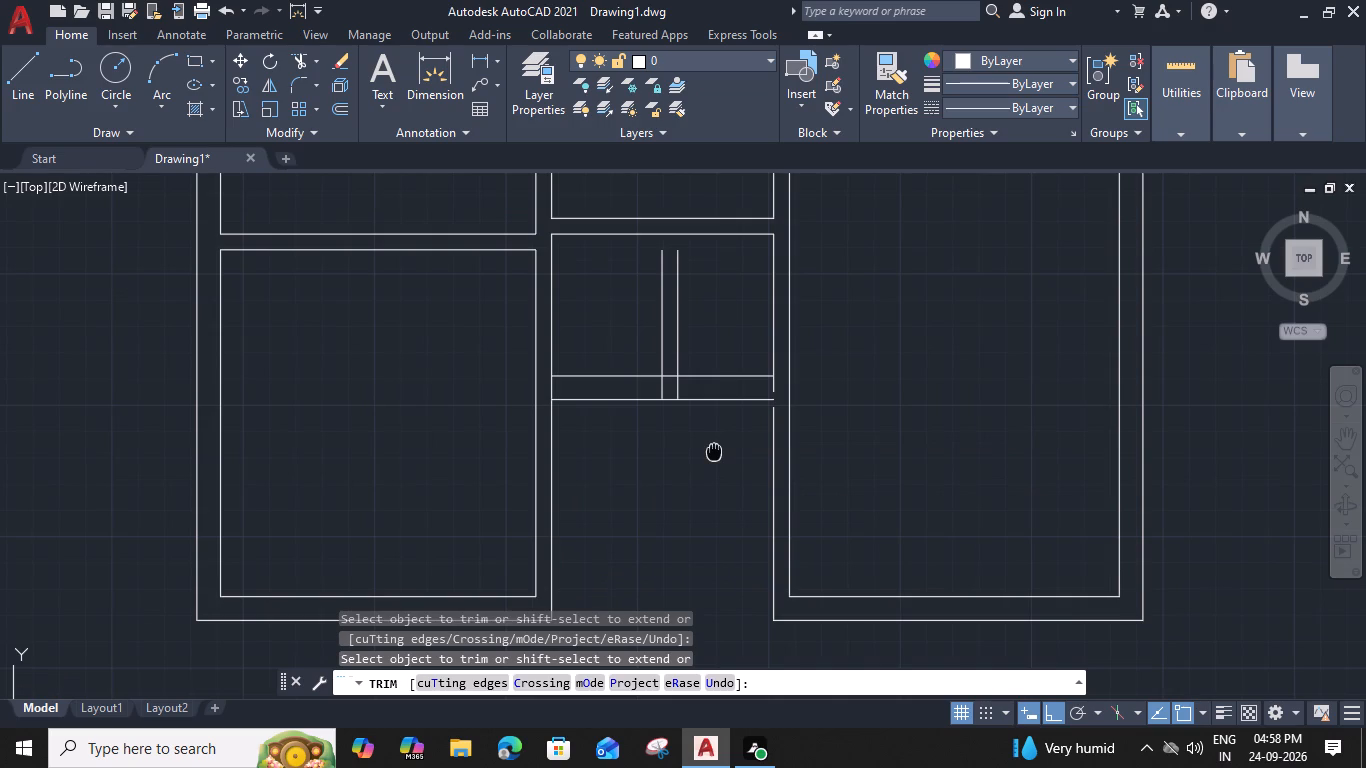
{"action": "left_click", "coordinate": [550, 412]}
{"action": "left_click", "coordinate": [663, 413]}
{"action": "left_click", "coordinate": [671, 415]}
{"action": "left_click", "coordinate": [685, 416]}
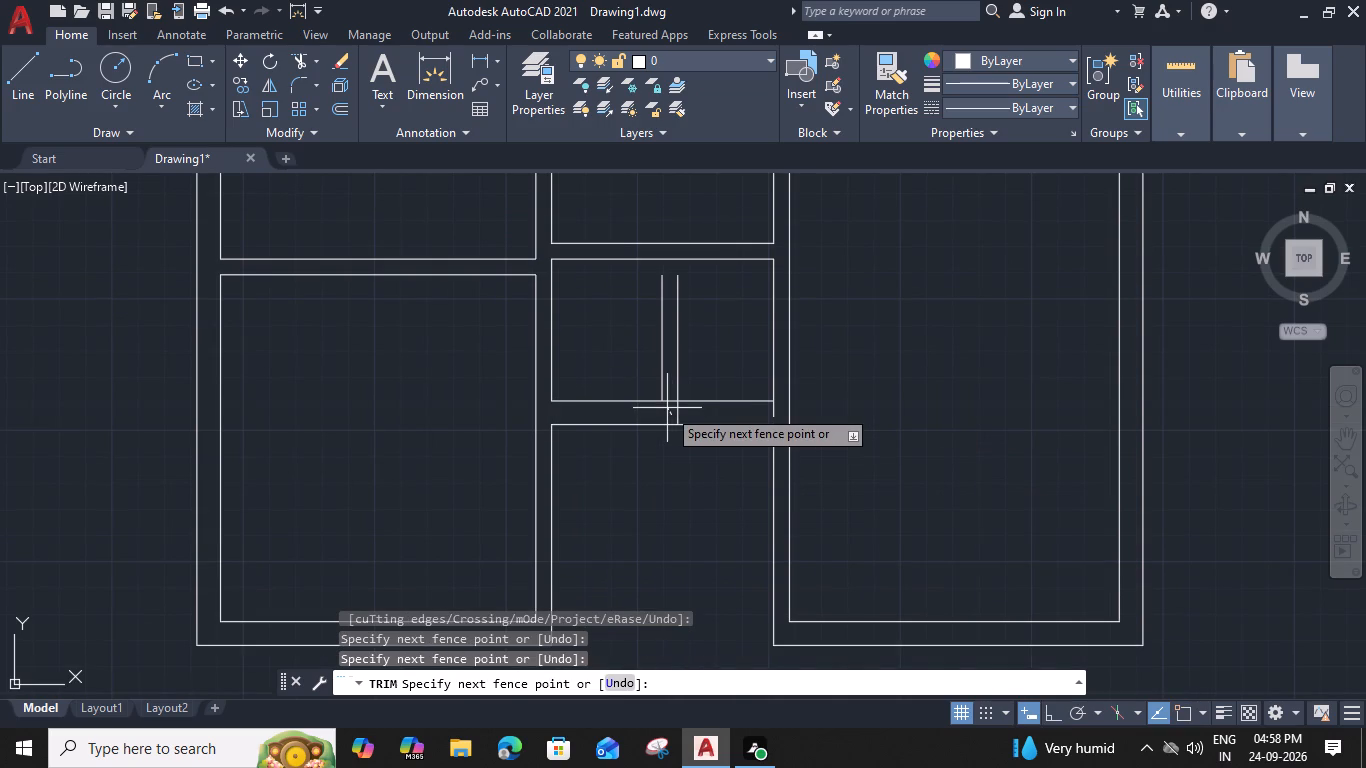
{"action": "left_click", "coordinate": [670, 402]}
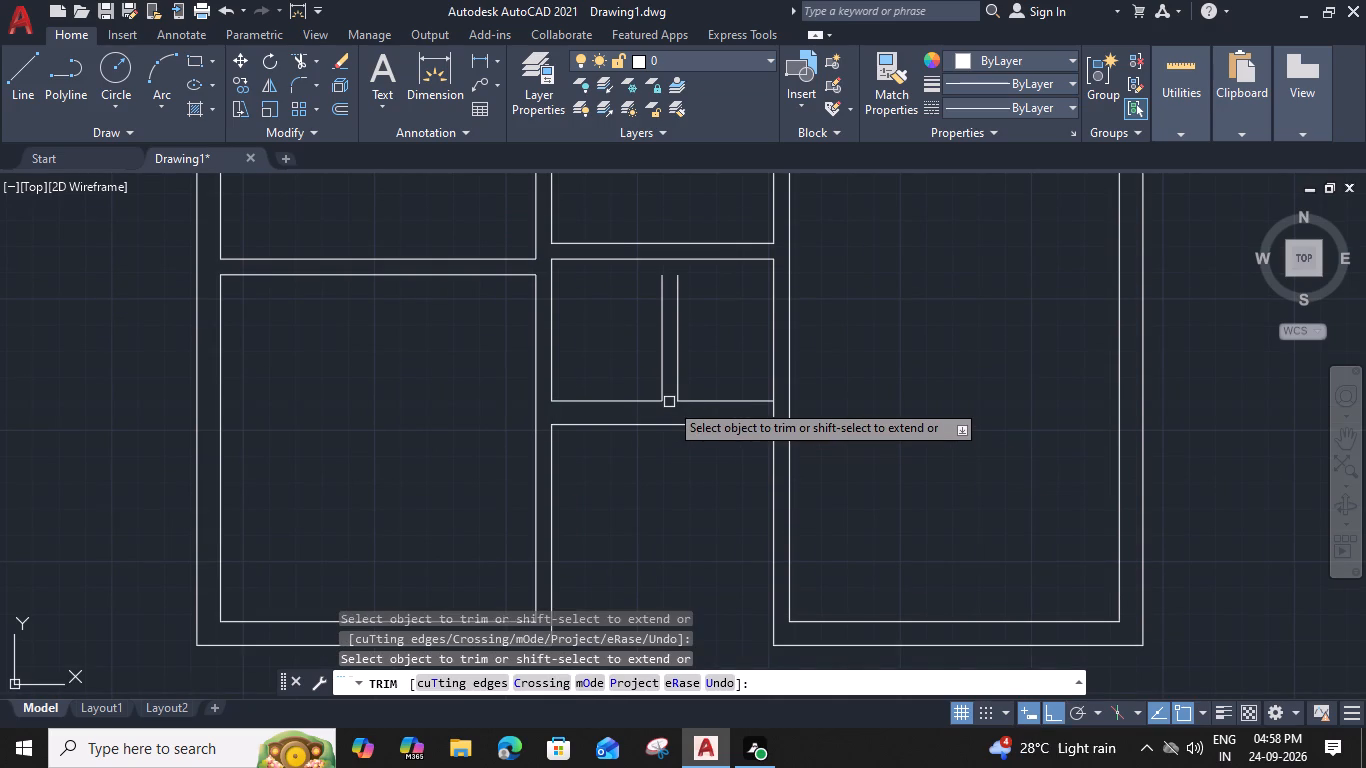
Extend both lines of the short vertical 6" partition north to the cross wall and trim the cross-wall line between them.
{"action": "left_click", "coordinate": [688, 336], "text": "shift"}
{"action": "left_click", "coordinate": [635, 347], "text": "shift"}
{"action": "left_click", "coordinate": [693, 336], "text": "shift"}
{"action": "left_click", "coordinate": [657, 342], "text": "shift"}
{"action": "left_click", "coordinate": [683, 415]}
{"action": "left_click", "coordinate": [654, 403]}
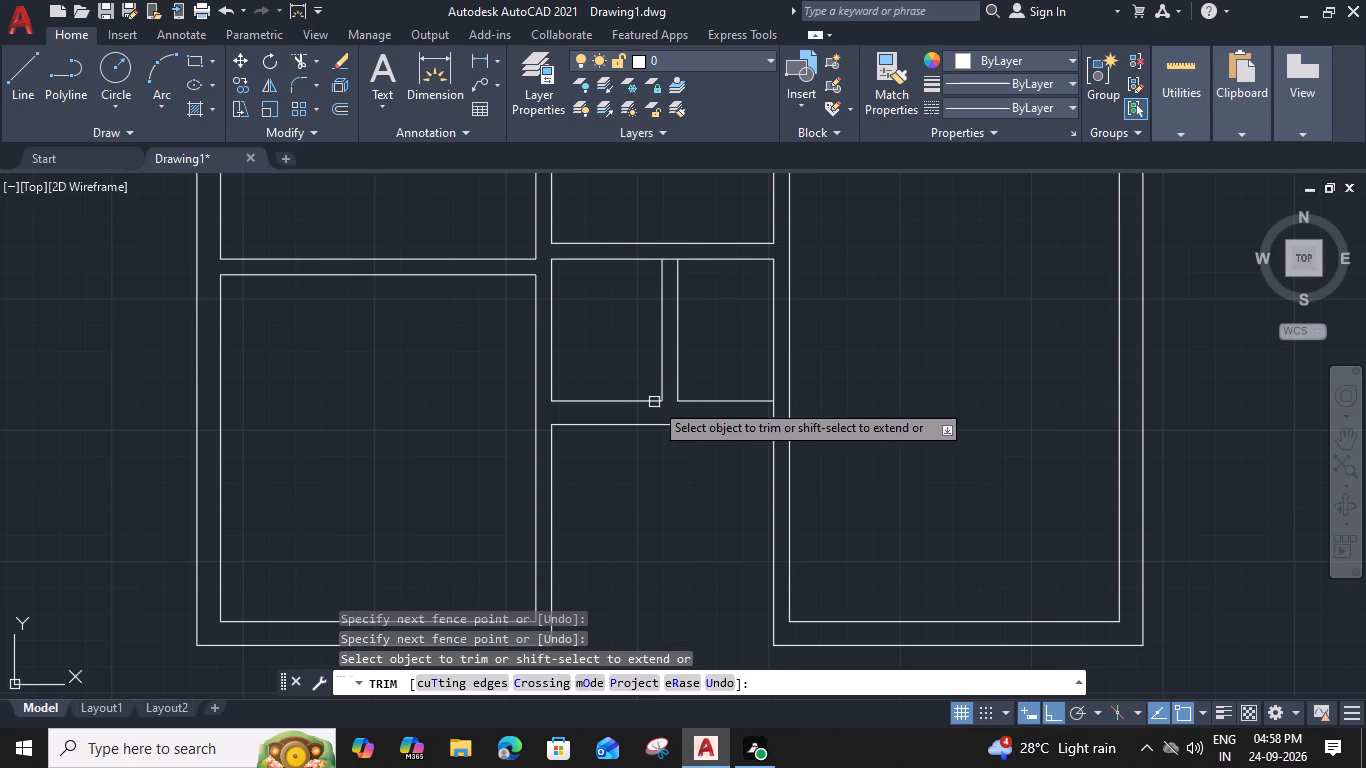
{"action": "left_click", "coordinate": [669, 263]}
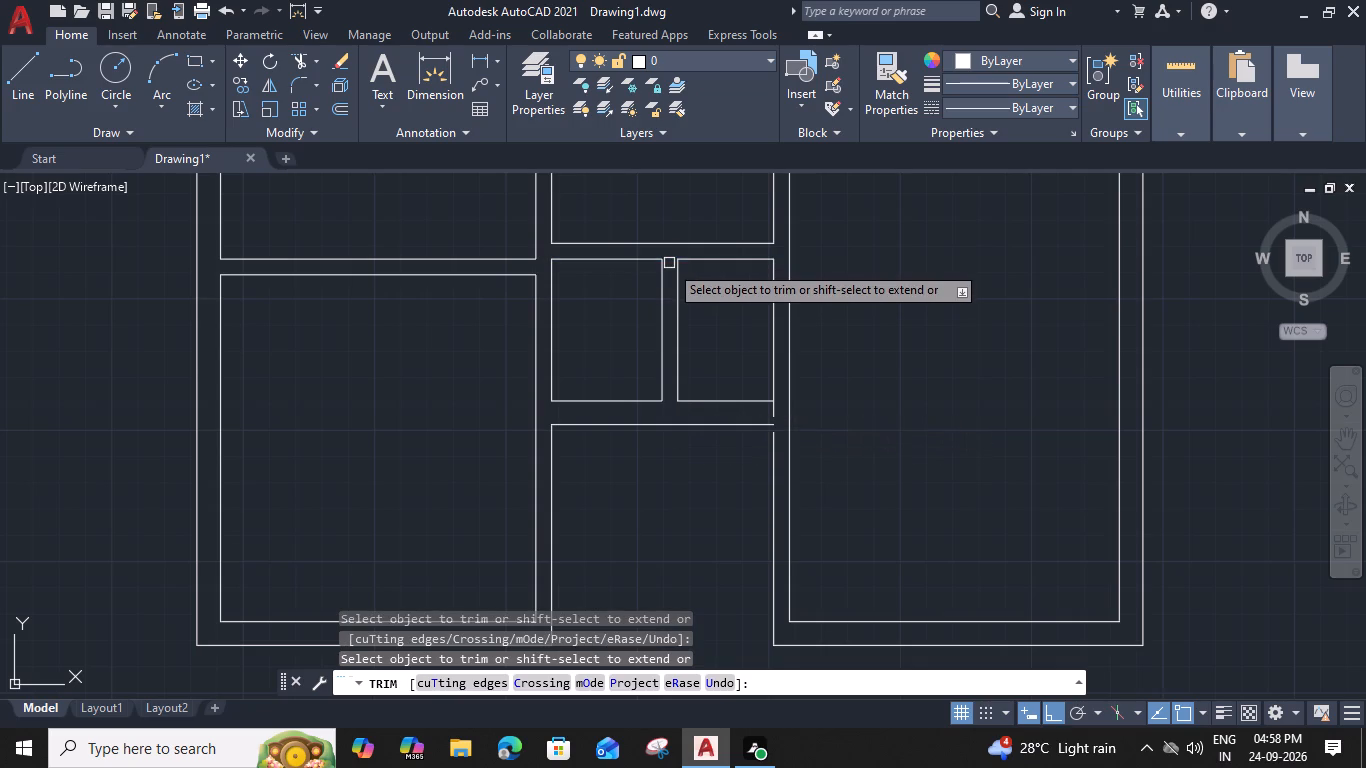
Trim the passage's east side line inside the 9" cross wall and extend its lower part up to the cross wall's south face.
{"action": "left_click", "coordinate": [773, 408]}
{"action": "scroll", "coordinate": [737, 487], "scroll_direction": "down", "scroll_amount": 2}
{"action": "middle_click_drag", "start_coordinate": [737, 487], "coordinate": [736, 487]}
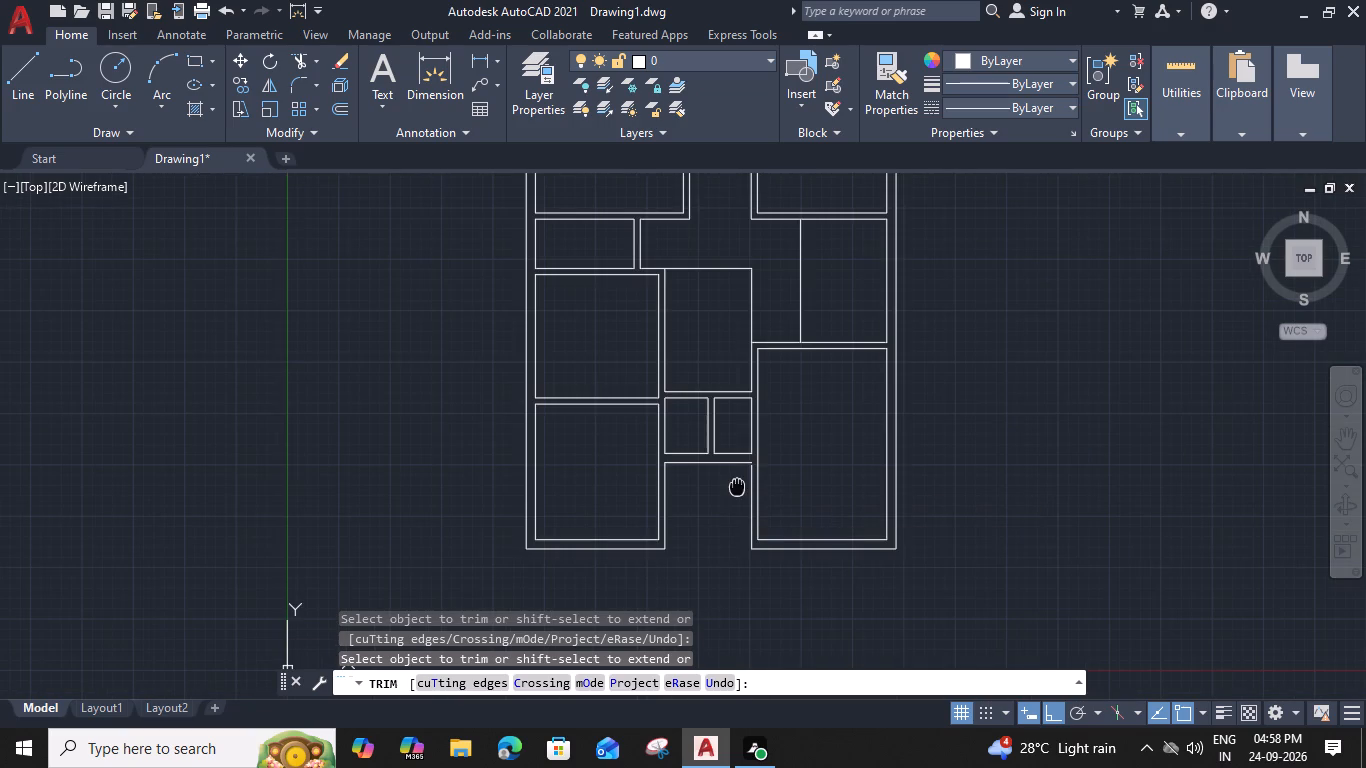
{"action": "middle_click_drag", "start_coordinate": [736, 487], "coordinate": [692, 488]}
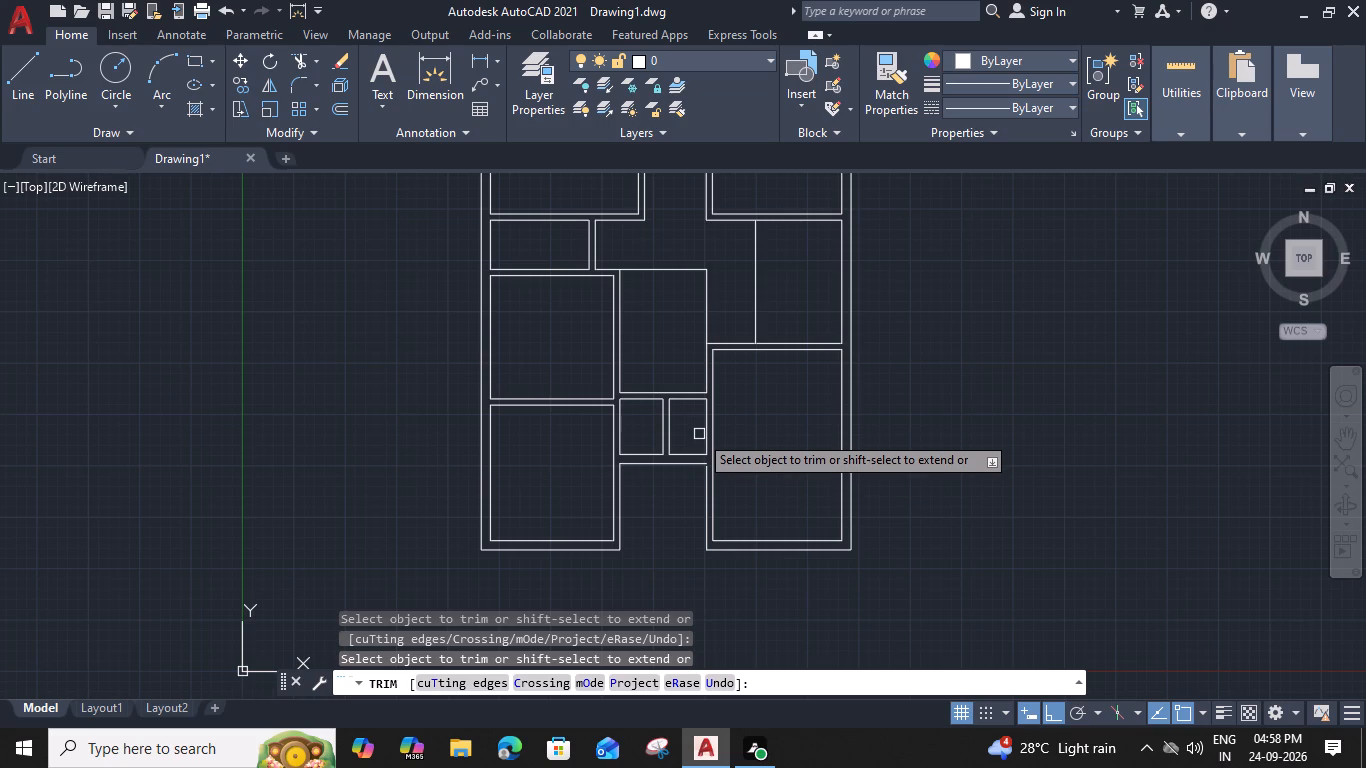
{"action": "scroll", "coordinate": [708, 467], "scroll_direction": "up", "scroll_amount": 3}
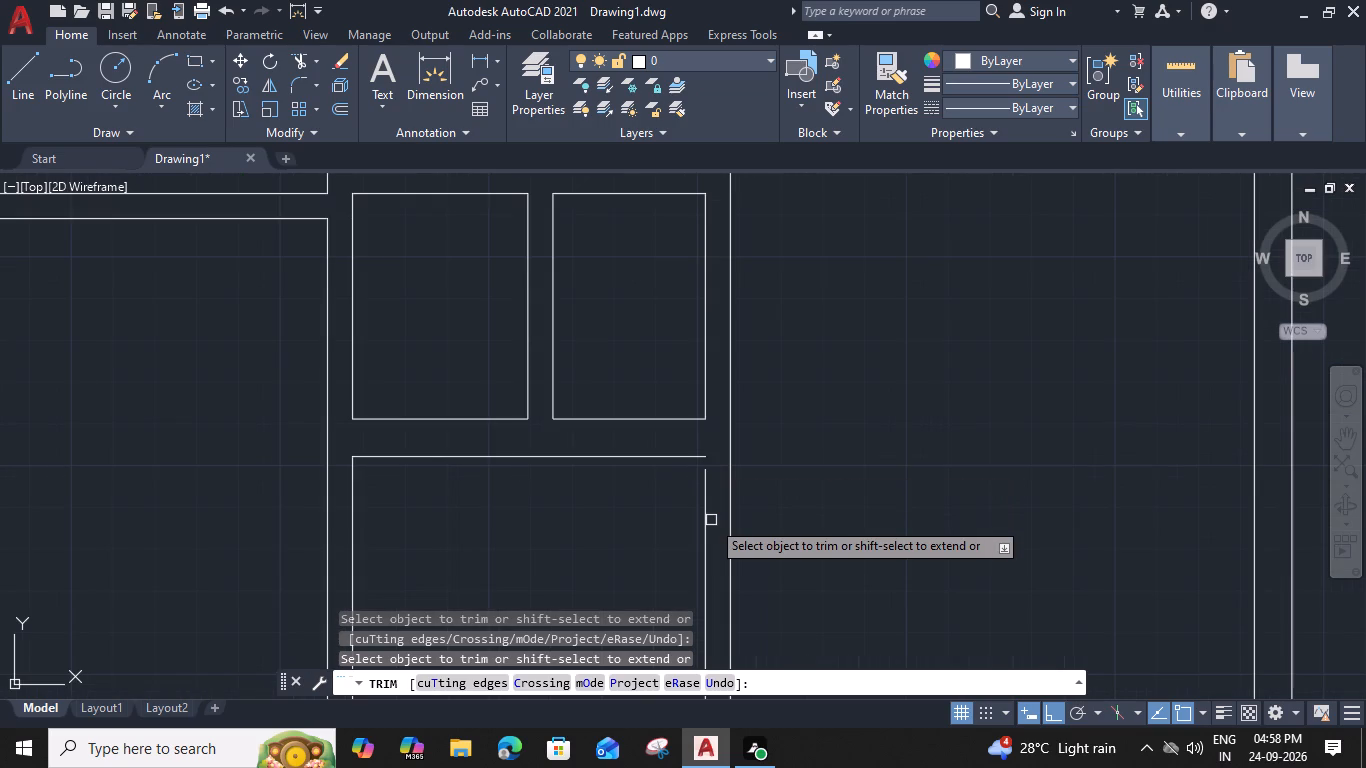
{"action": "left_click", "coordinate": [705, 511], "text": "shift"}
{"action": "scroll", "coordinate": [696, 484], "scroll_direction": "down", "scroll_amount": 2}
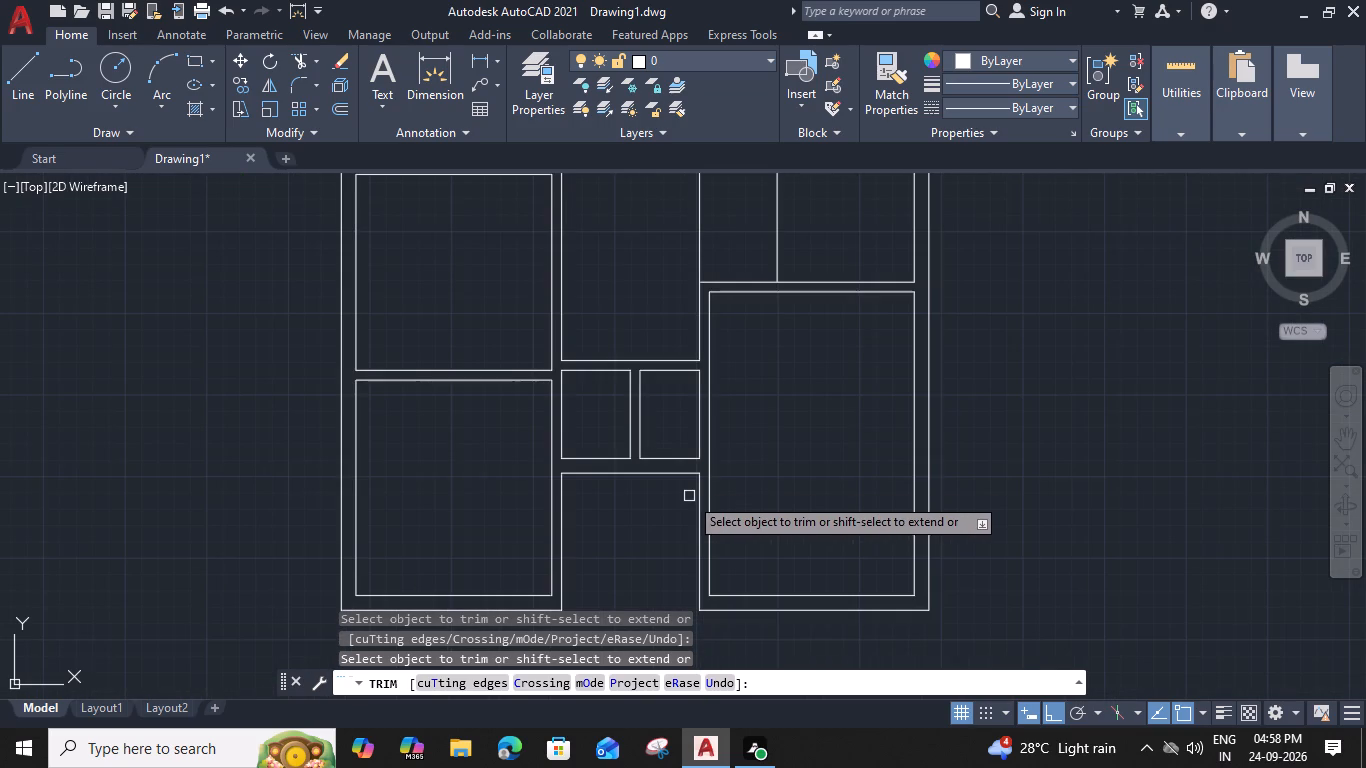
Examine the reworked central rooms, wall junctions and south passage across the floor plan, and finish trimming.
{"action": "middle_click_drag", "start_coordinate": [758, 406], "coordinate": [764, 406]}
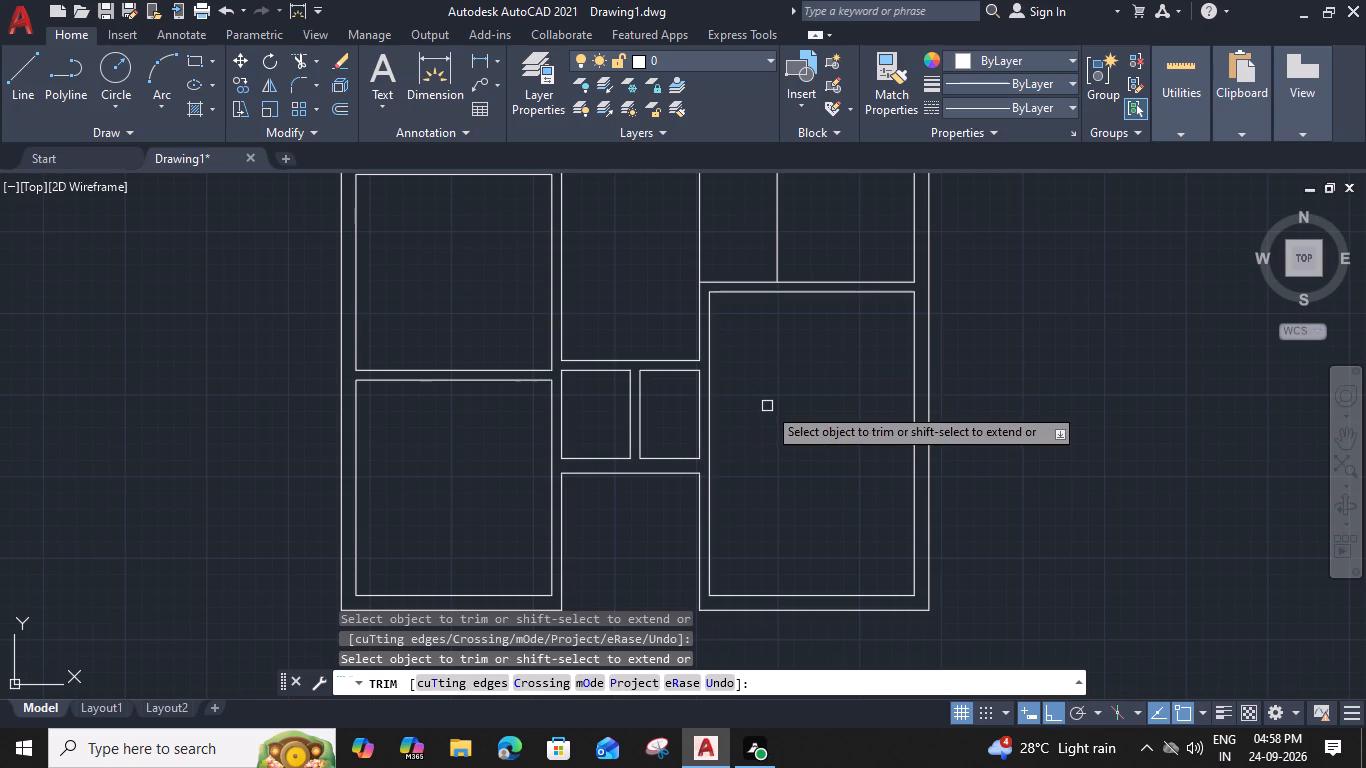
{"action": "middle_click_drag", "start_coordinate": [764, 406], "coordinate": [737, 517]}
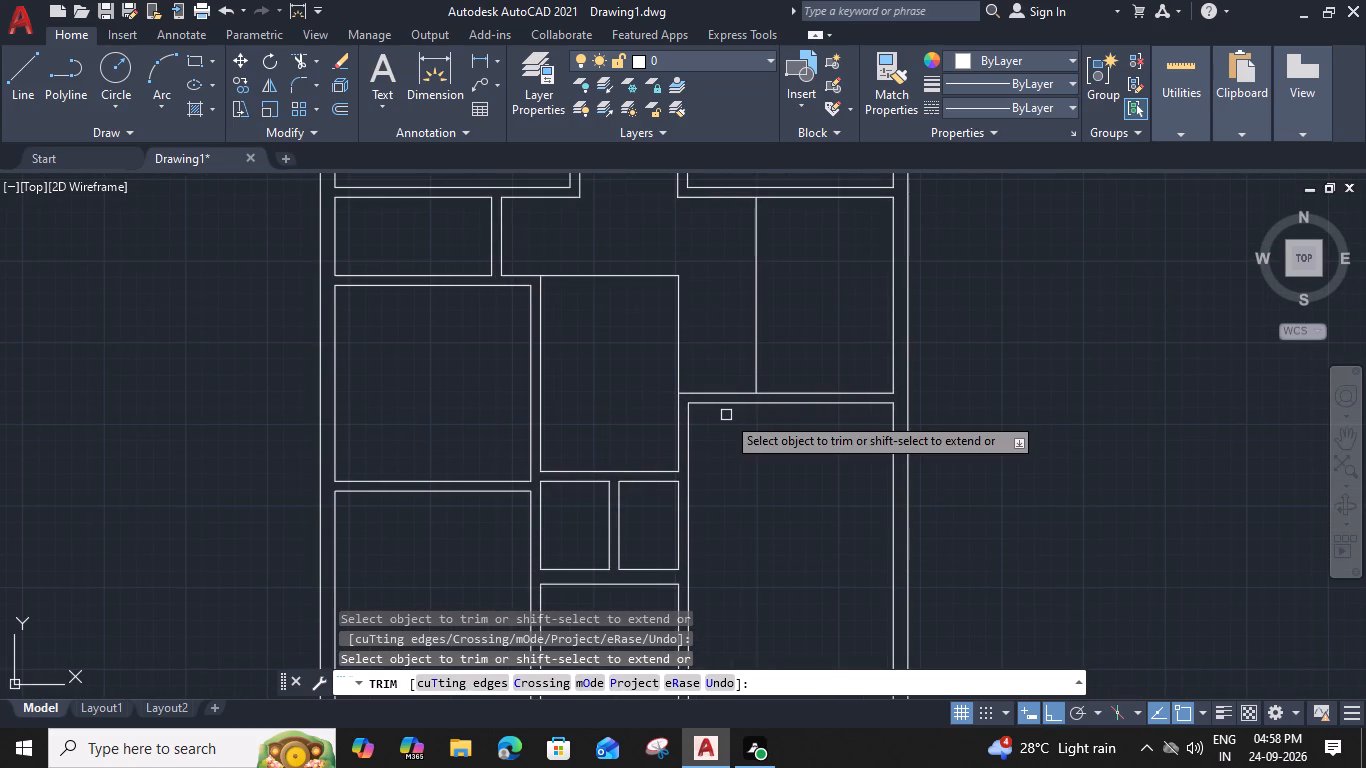
{"action": "middle_click_drag", "start_coordinate": [726, 415], "coordinate": [711, 410]}
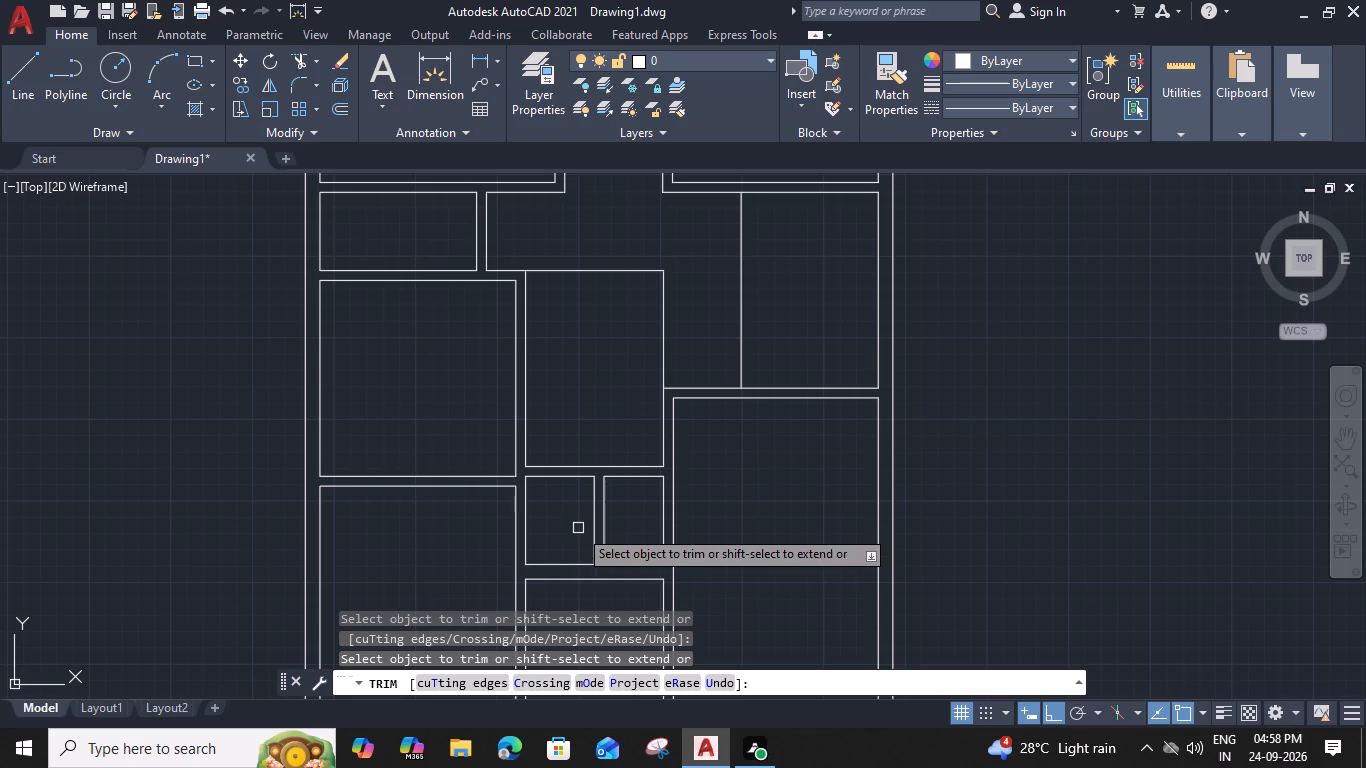
{"action": "middle_click_drag", "start_coordinate": [578, 527], "coordinate": [559, 506]}
{"action": "middle_click_drag", "start_coordinate": [711, 542], "coordinate": [704, 508]}
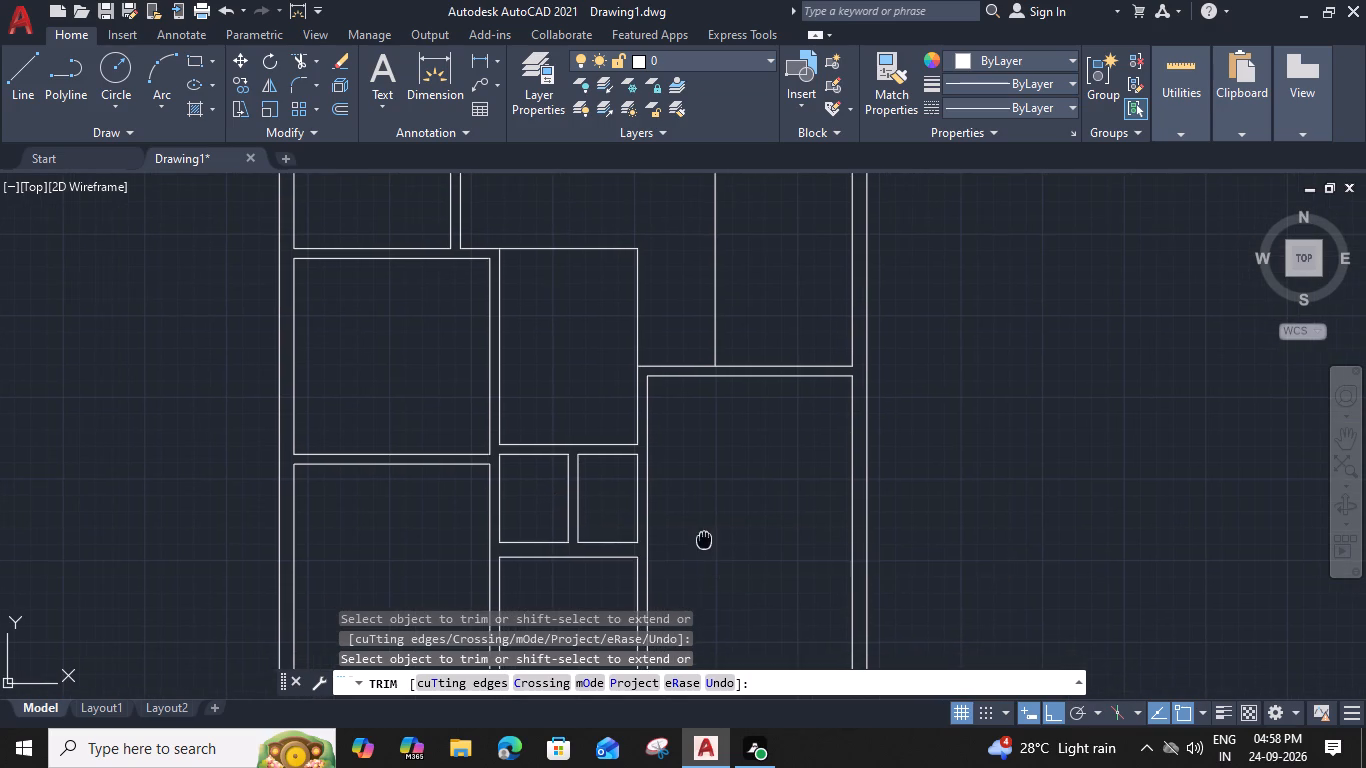
{"action": "middle_click_drag", "start_coordinate": [704, 508], "coordinate": [704, 468]}
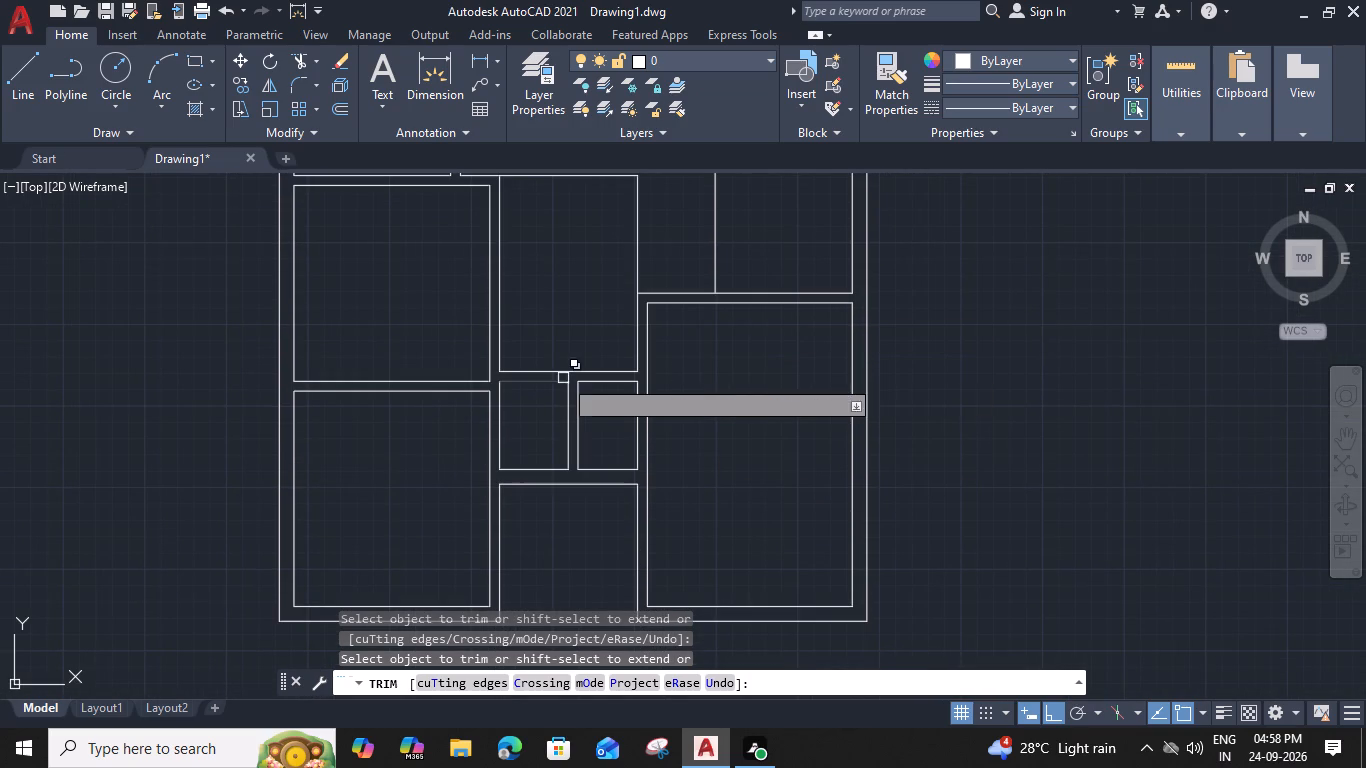
{"action": "middle_click_drag", "start_coordinate": [662, 438], "coordinate": [668, 351]}
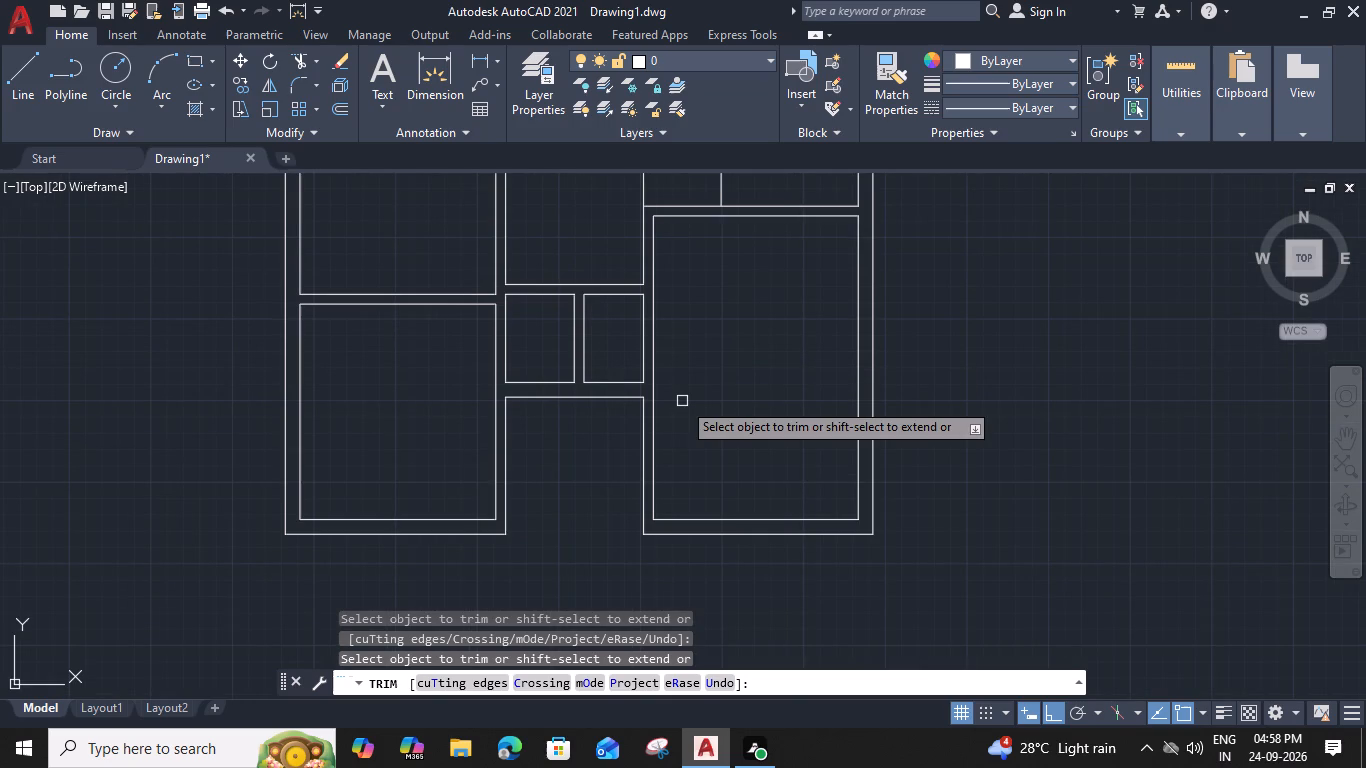
{"action": "scroll", "coordinate": [682, 401], "scroll_direction": "down", "scroll_amount": 1}
{"action": "middle_click_drag", "start_coordinate": [682, 401], "coordinate": [790, 452]}
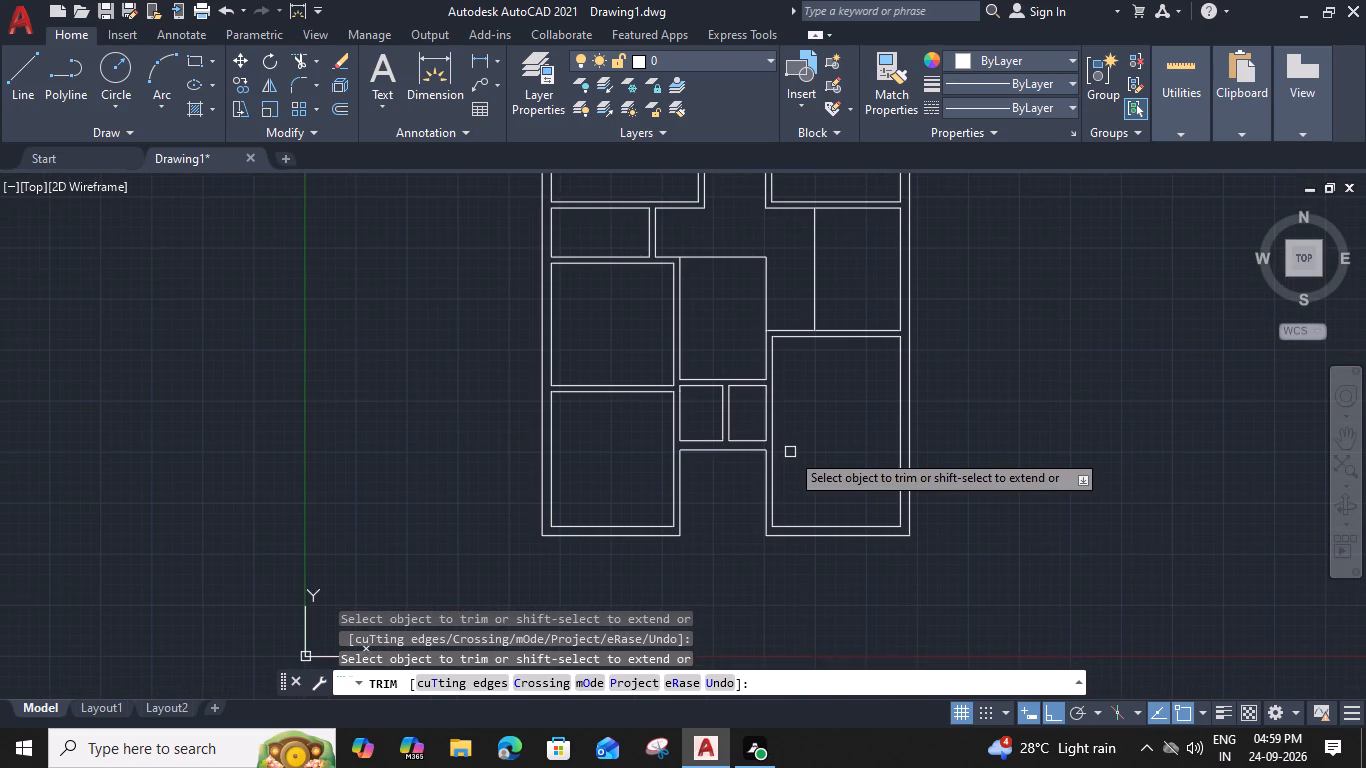
{"action": "key", "text": "Escape"}
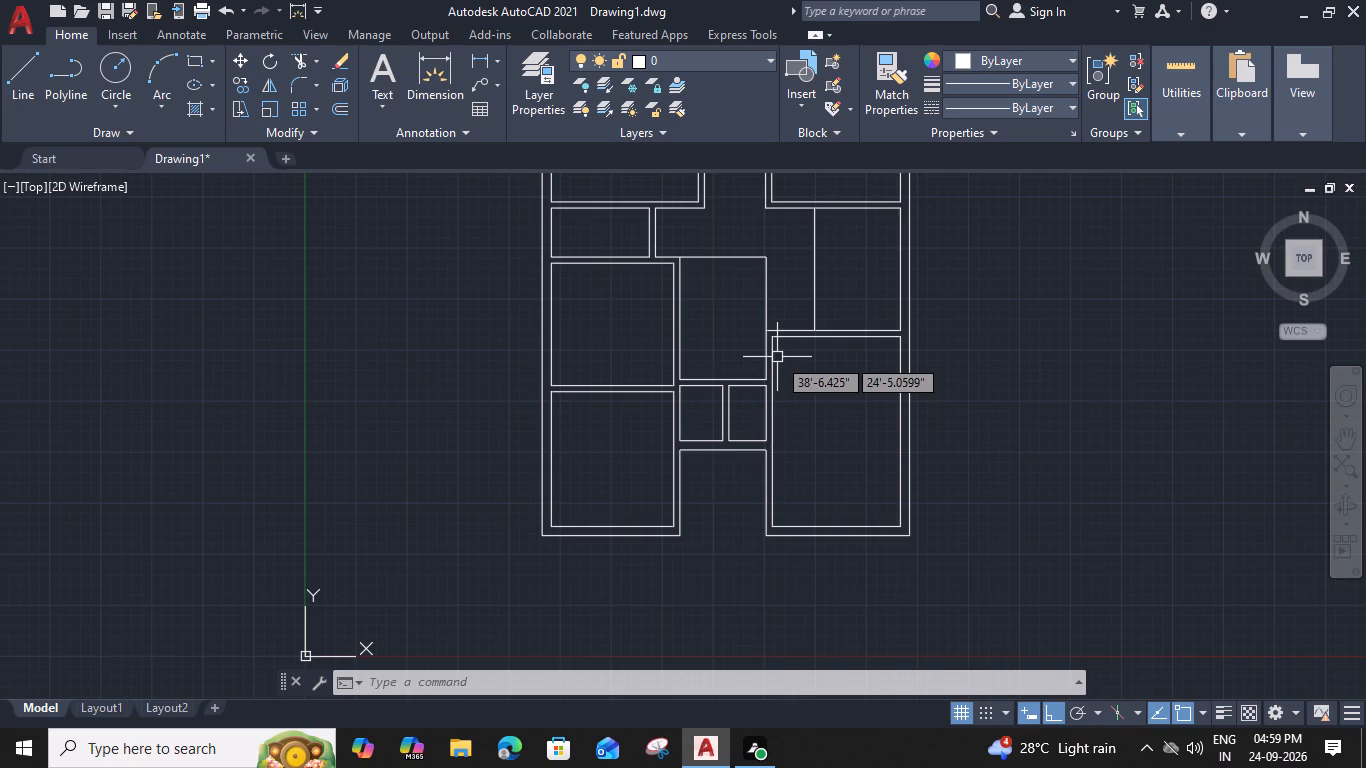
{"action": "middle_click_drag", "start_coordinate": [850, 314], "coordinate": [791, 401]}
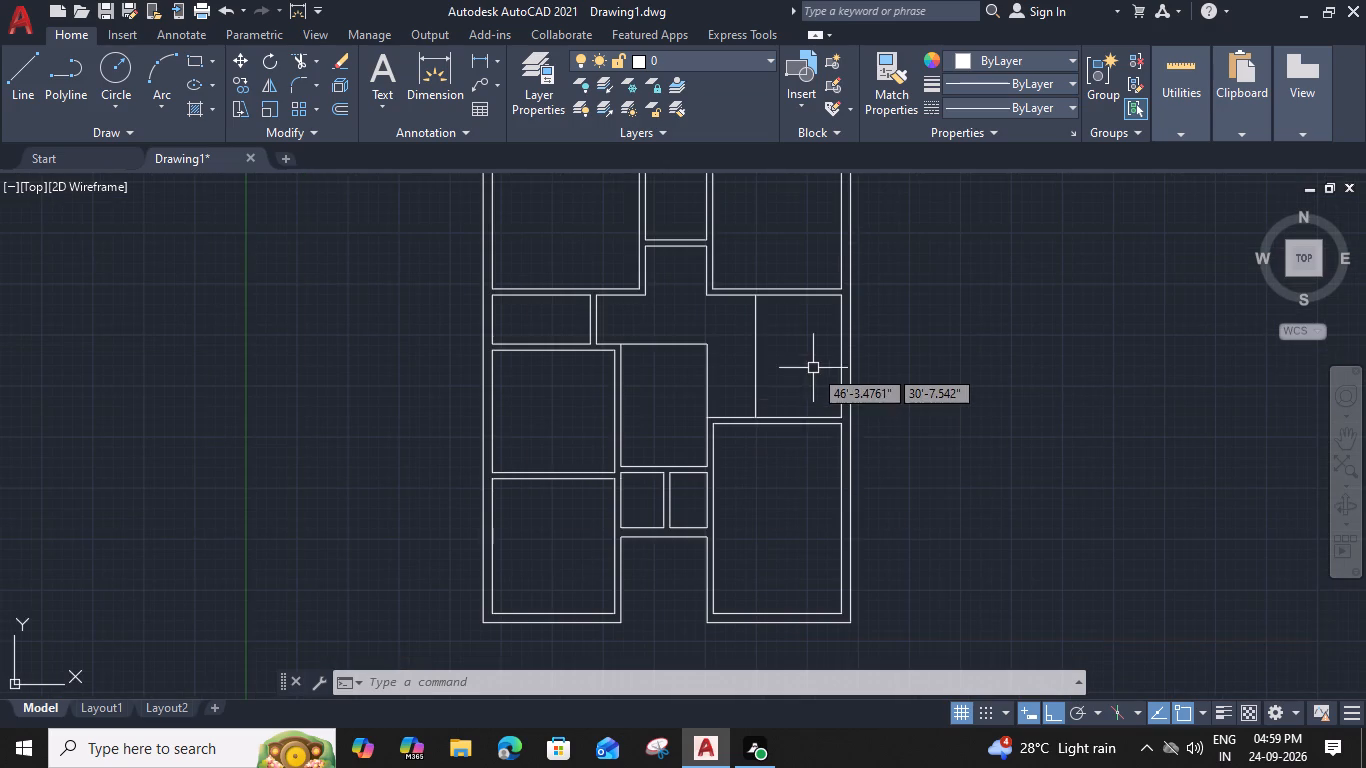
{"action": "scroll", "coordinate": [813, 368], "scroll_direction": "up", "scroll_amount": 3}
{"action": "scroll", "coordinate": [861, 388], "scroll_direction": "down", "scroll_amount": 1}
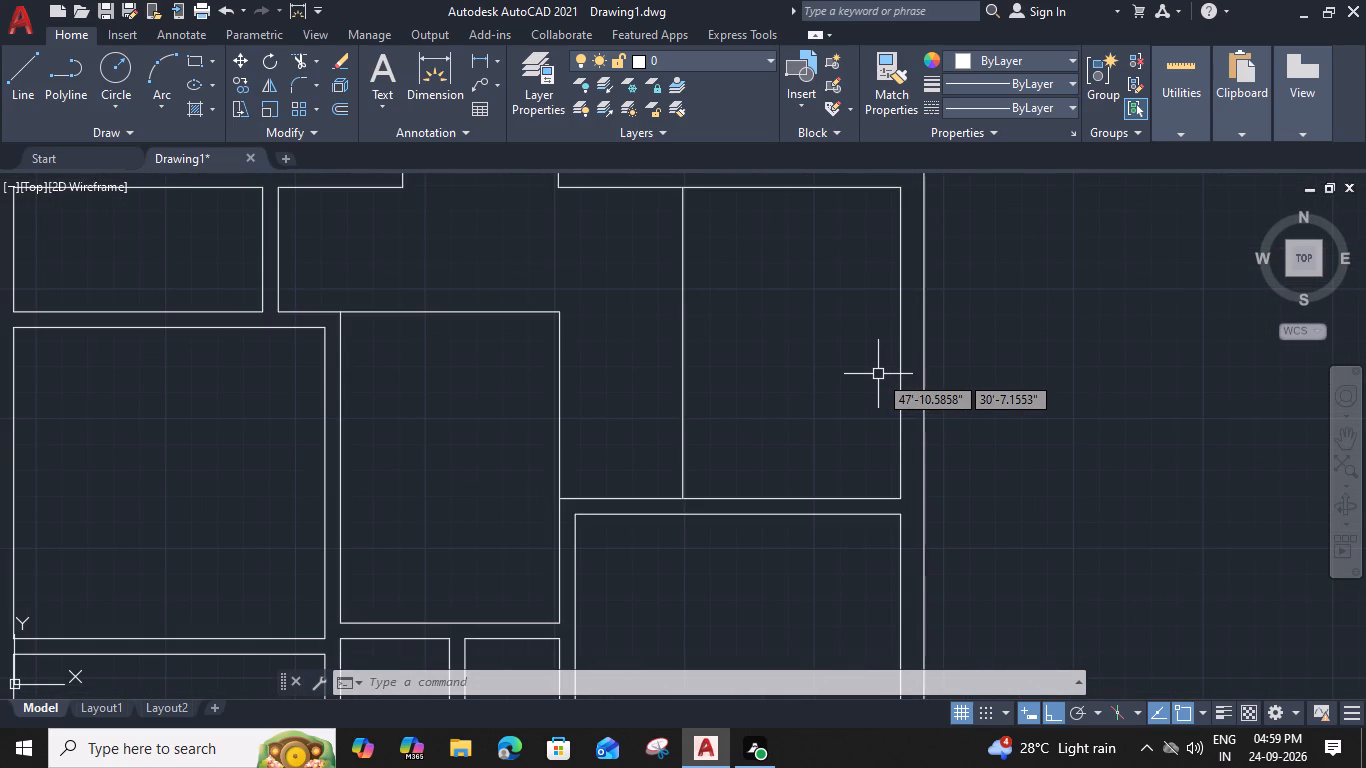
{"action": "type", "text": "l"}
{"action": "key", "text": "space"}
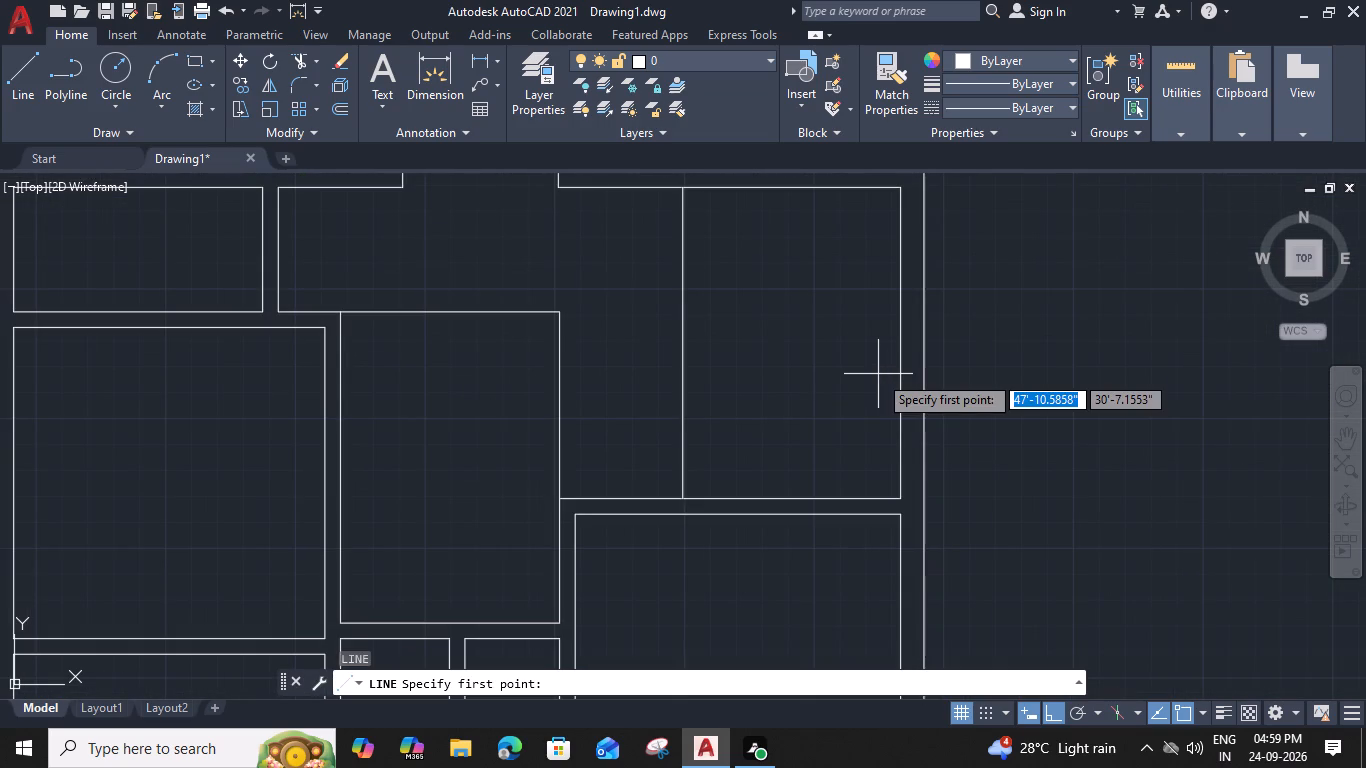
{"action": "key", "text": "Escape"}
Quick-measure the width and depth of the room directly north of the large southeast room.
{"action": "type", "text": "mea"}
{"action": "key", "text": "space"}
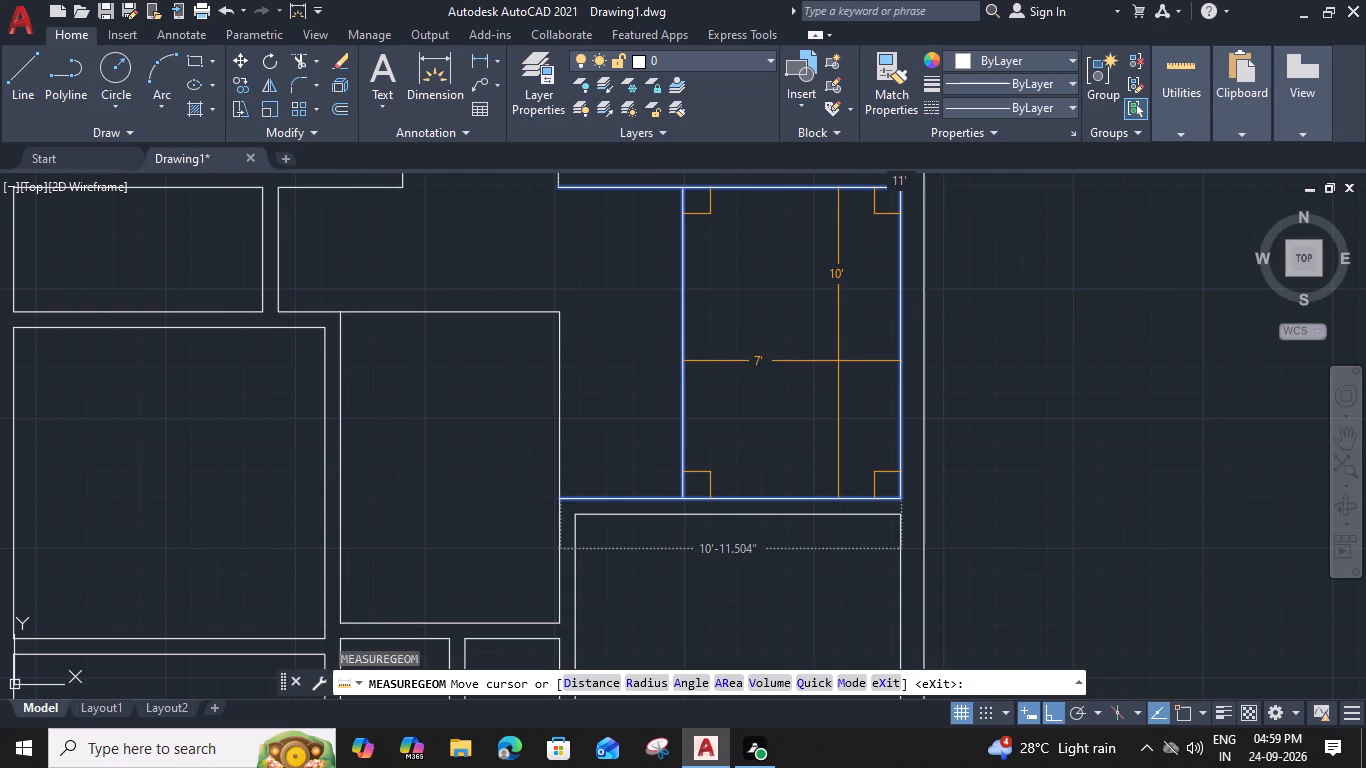
{"action": "key", "text": "Escape"}
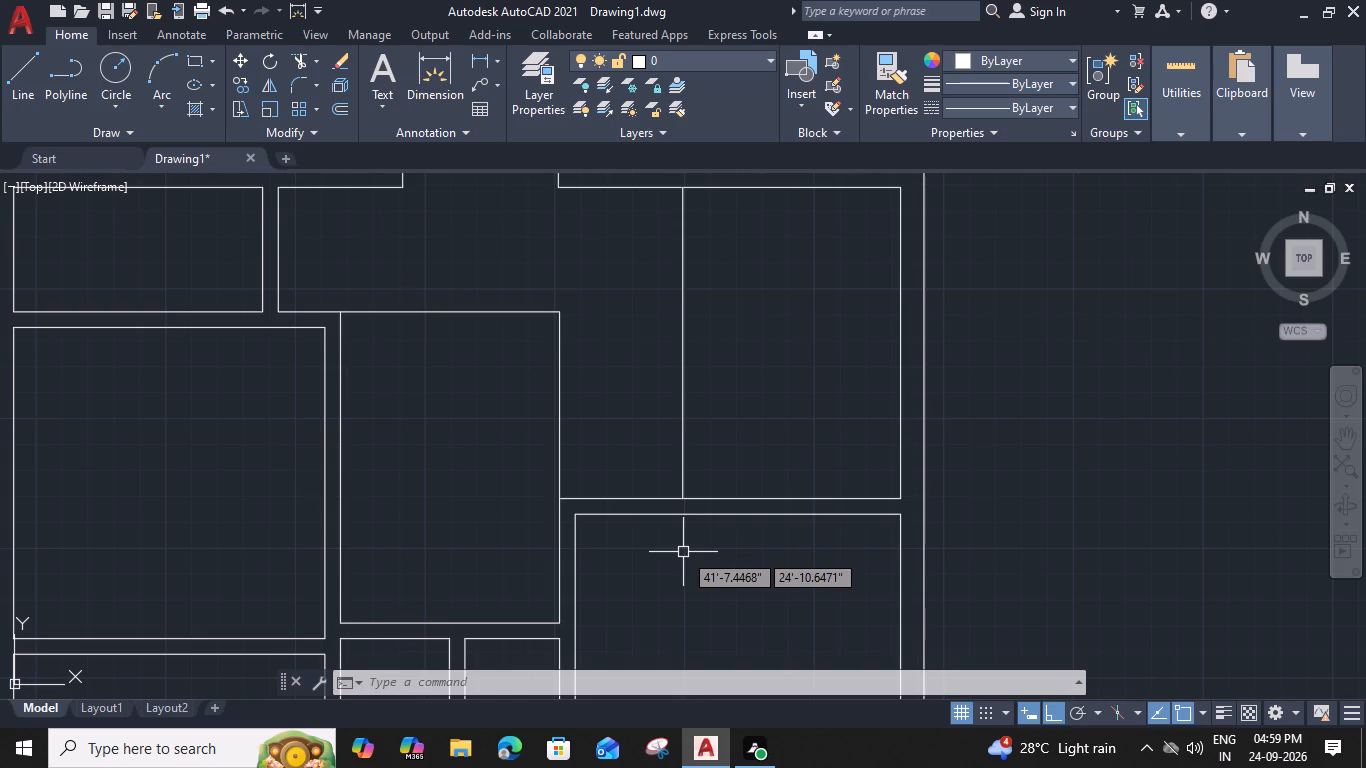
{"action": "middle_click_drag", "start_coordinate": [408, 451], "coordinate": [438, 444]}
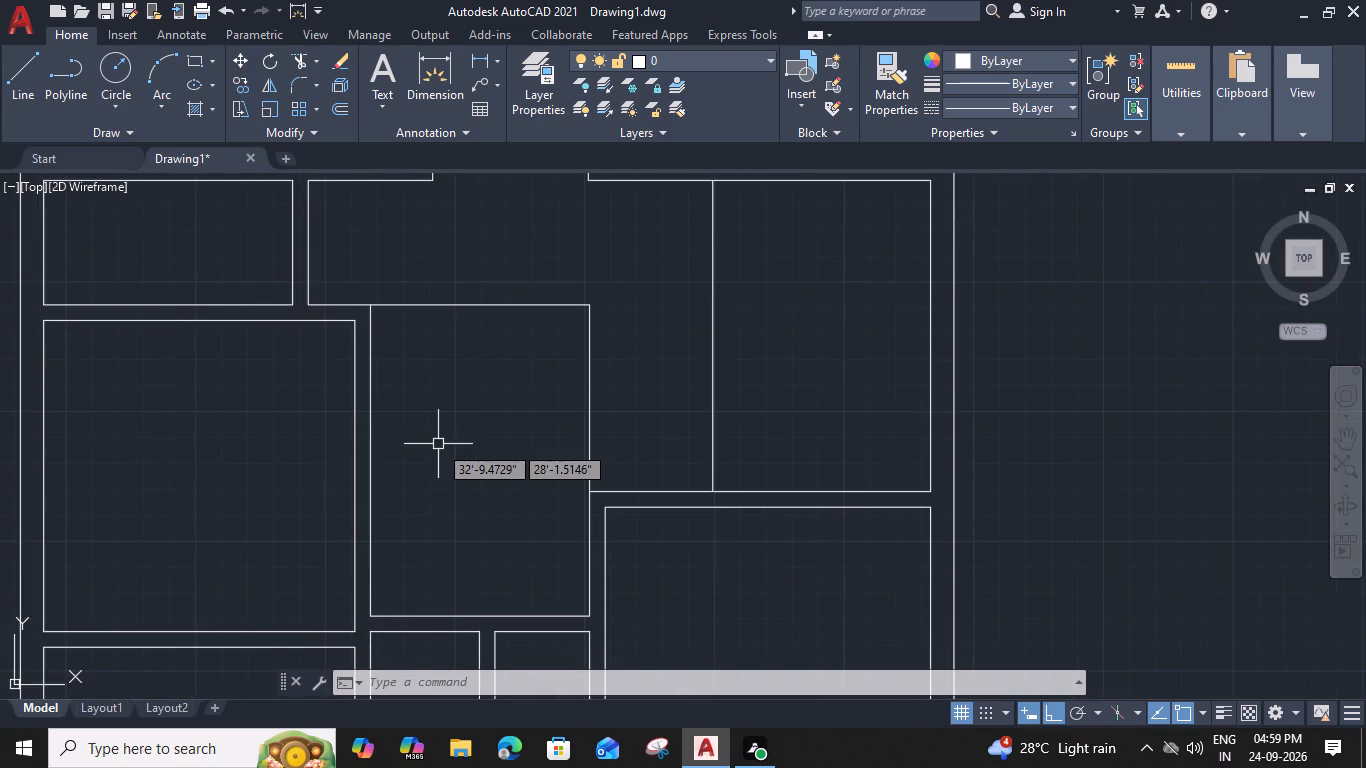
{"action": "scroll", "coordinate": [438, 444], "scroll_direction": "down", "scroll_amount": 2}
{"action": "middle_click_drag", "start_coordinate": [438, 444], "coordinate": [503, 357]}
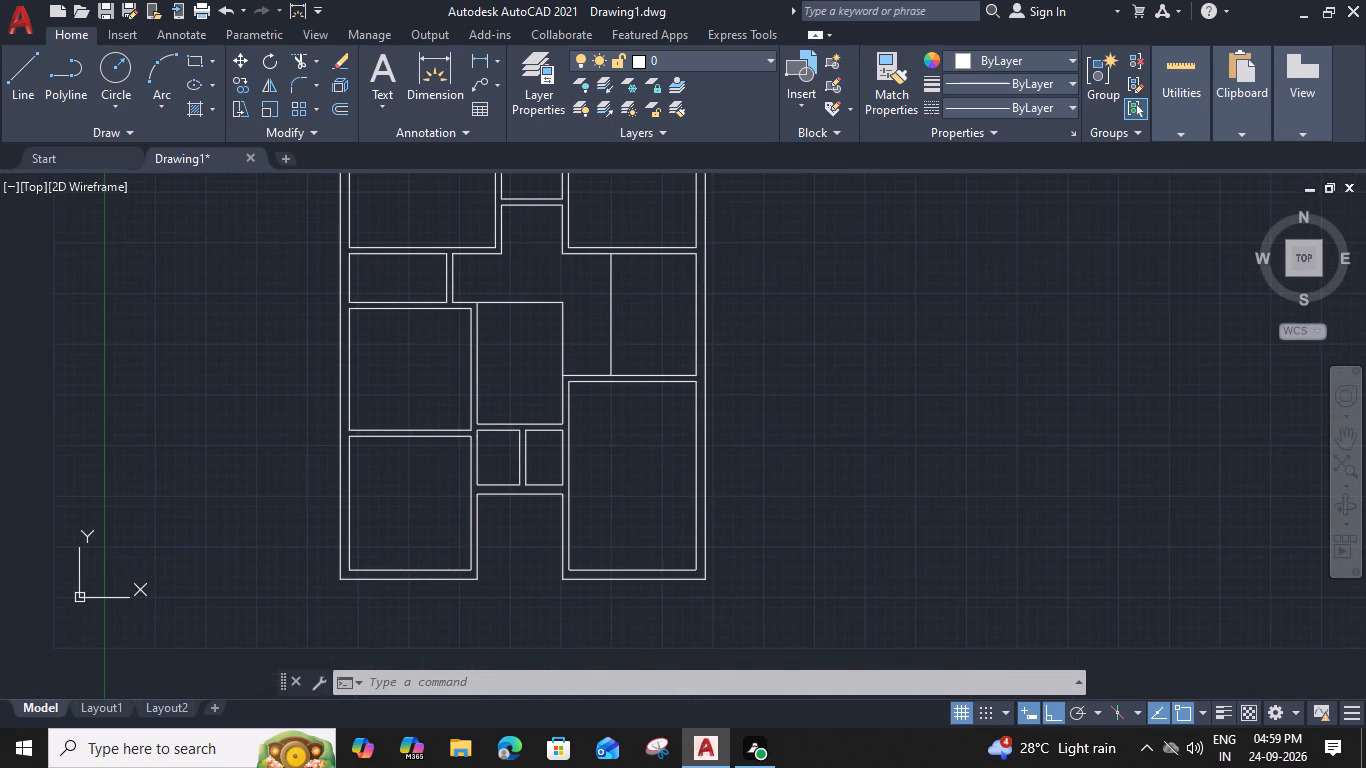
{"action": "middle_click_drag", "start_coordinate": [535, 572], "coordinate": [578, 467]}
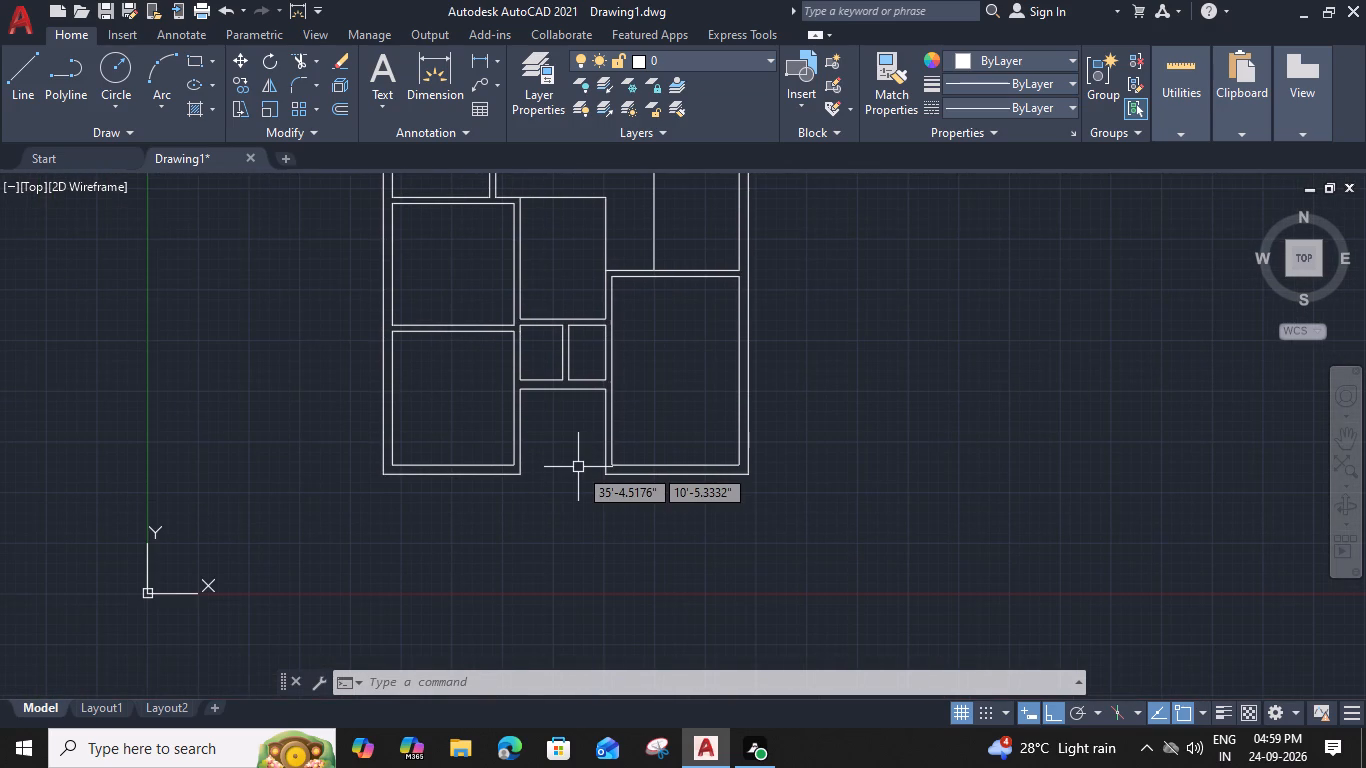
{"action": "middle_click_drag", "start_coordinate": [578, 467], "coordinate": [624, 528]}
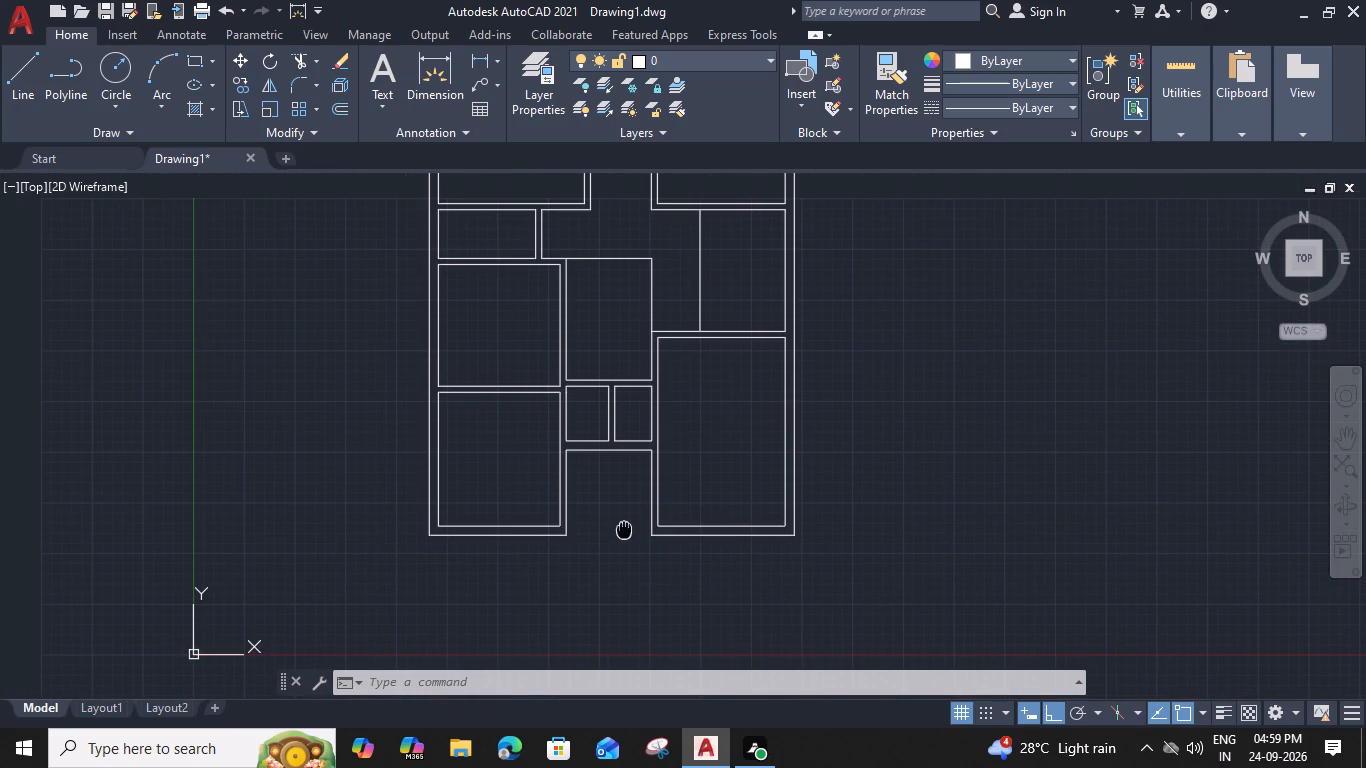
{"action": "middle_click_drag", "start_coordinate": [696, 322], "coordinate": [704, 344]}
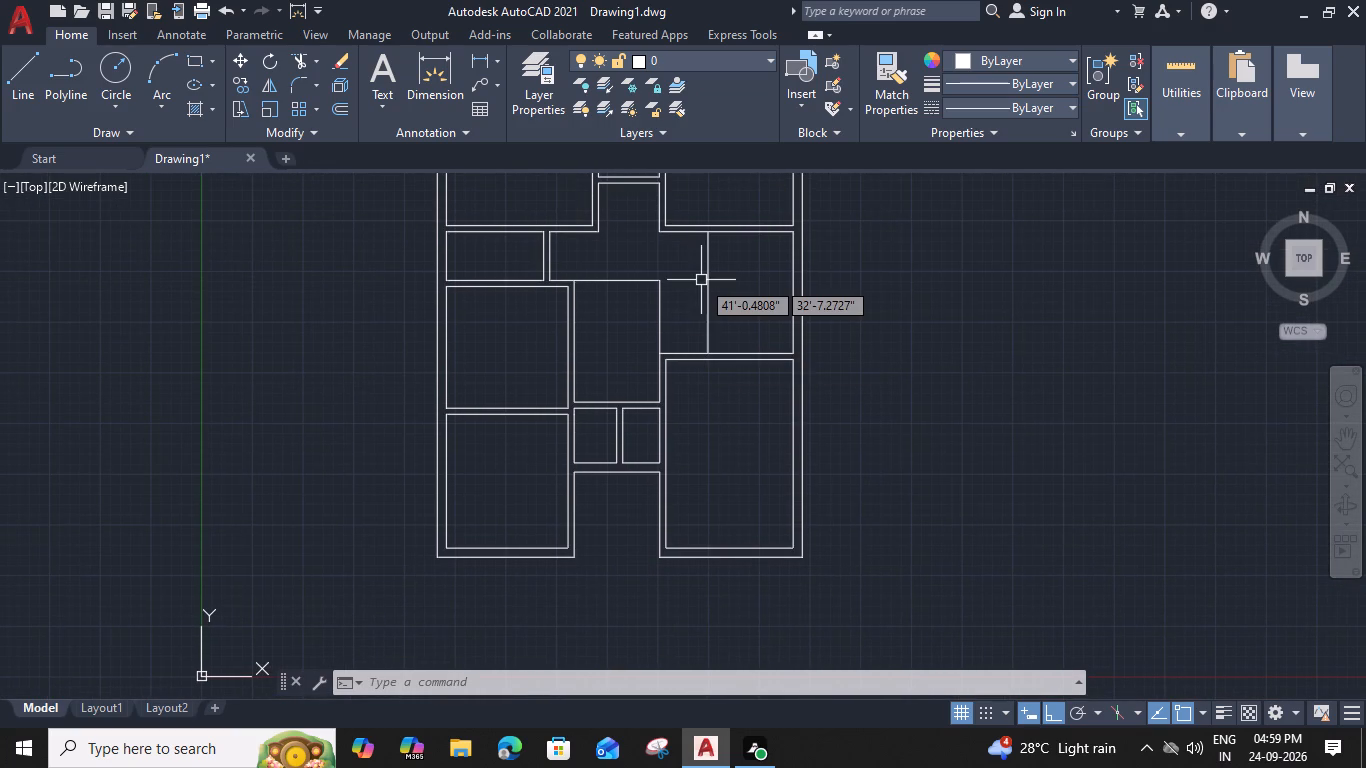
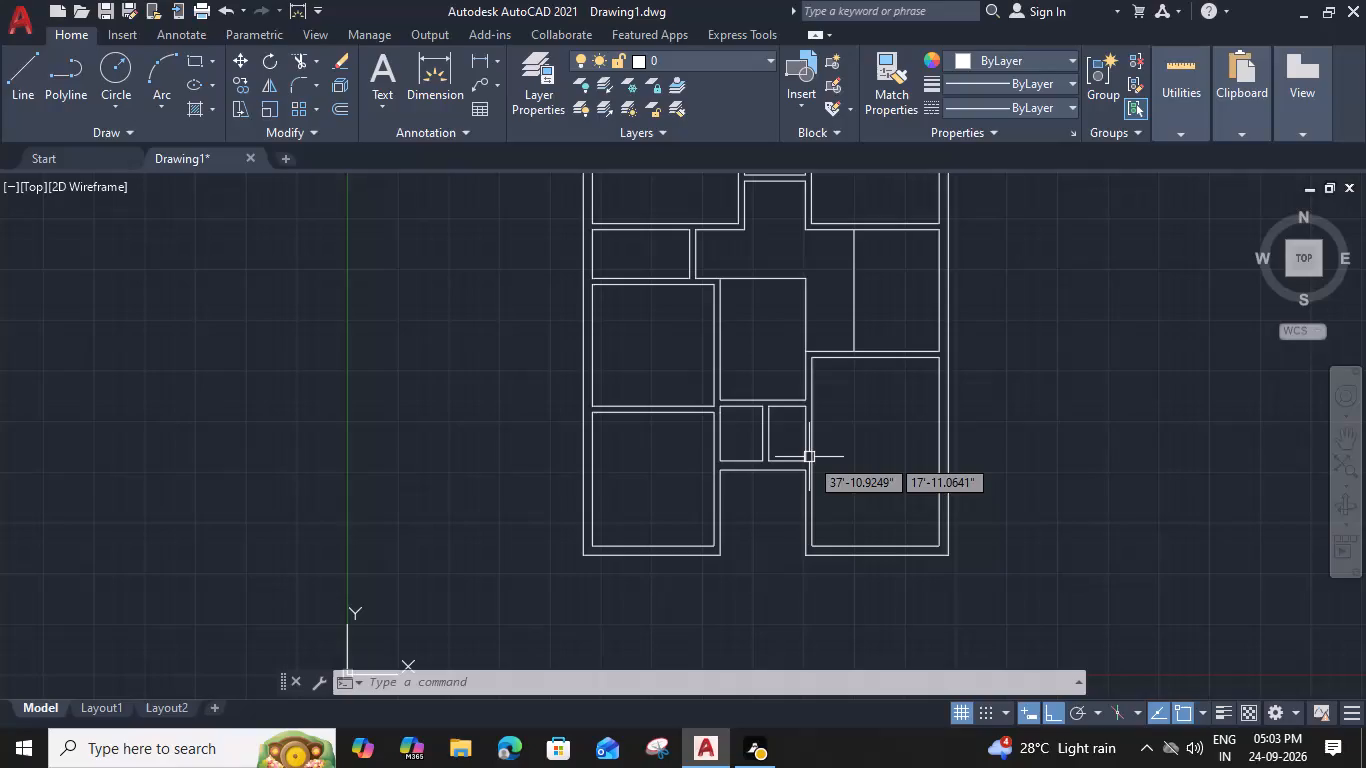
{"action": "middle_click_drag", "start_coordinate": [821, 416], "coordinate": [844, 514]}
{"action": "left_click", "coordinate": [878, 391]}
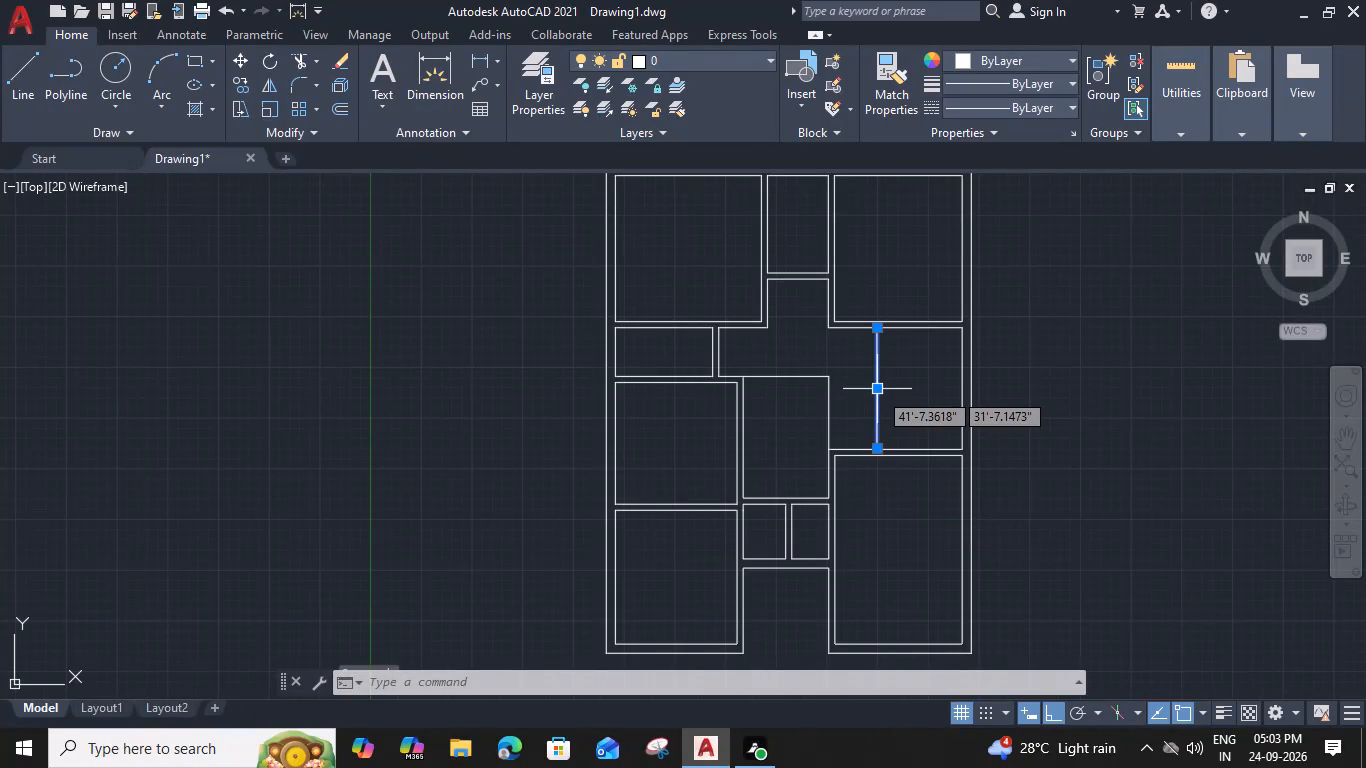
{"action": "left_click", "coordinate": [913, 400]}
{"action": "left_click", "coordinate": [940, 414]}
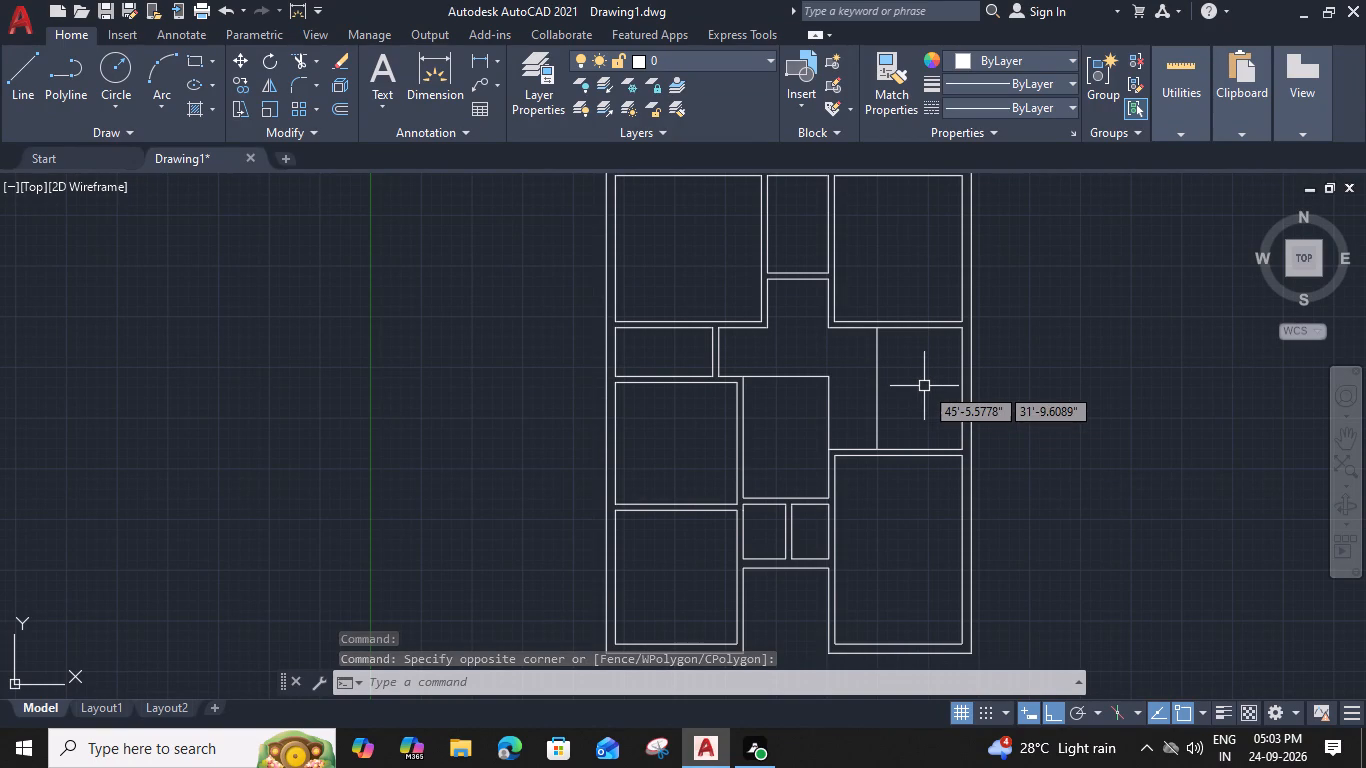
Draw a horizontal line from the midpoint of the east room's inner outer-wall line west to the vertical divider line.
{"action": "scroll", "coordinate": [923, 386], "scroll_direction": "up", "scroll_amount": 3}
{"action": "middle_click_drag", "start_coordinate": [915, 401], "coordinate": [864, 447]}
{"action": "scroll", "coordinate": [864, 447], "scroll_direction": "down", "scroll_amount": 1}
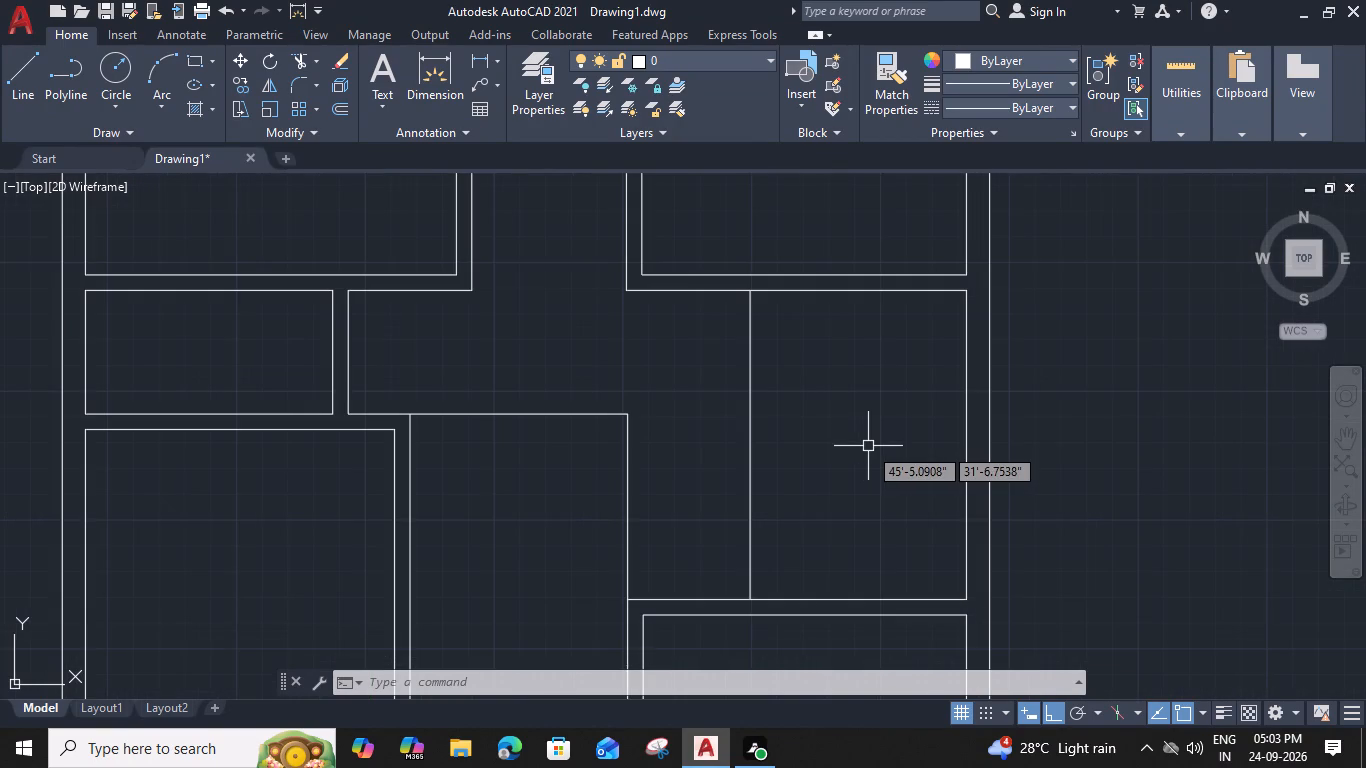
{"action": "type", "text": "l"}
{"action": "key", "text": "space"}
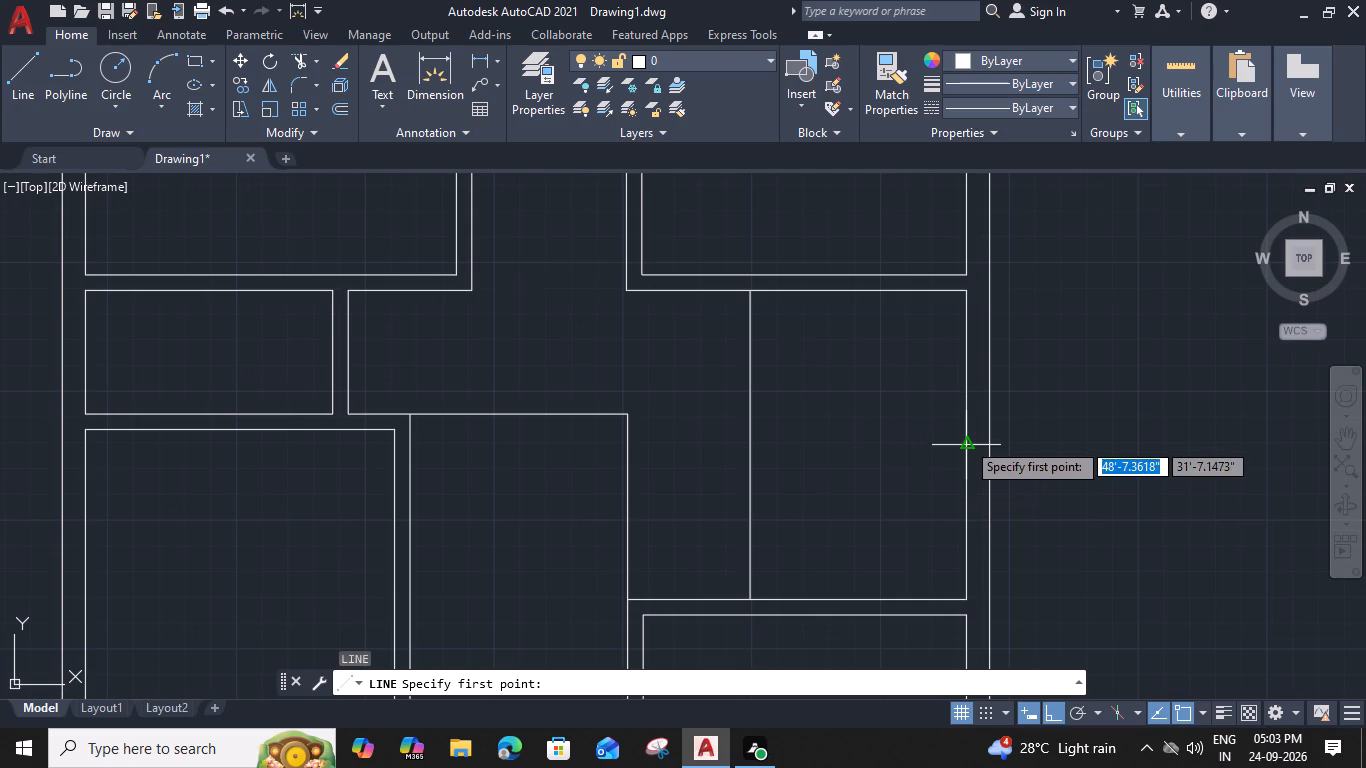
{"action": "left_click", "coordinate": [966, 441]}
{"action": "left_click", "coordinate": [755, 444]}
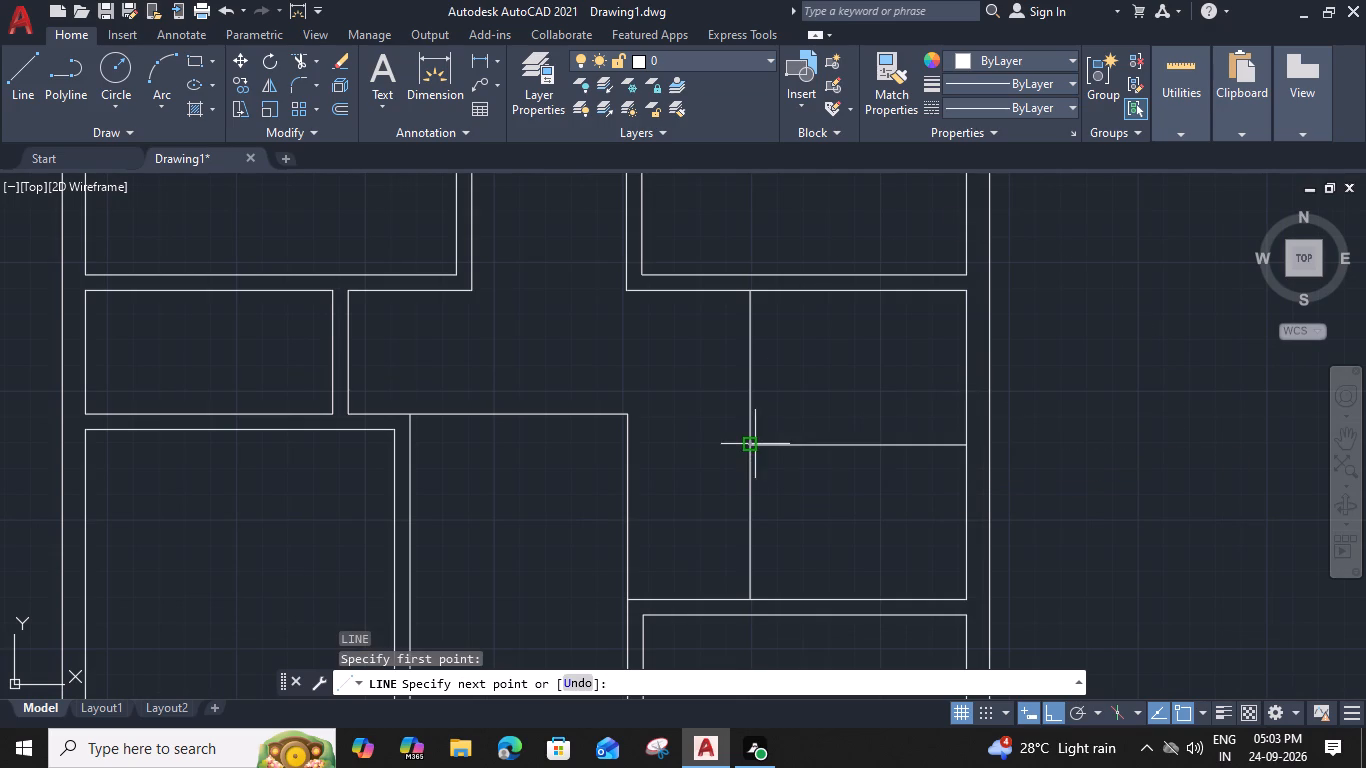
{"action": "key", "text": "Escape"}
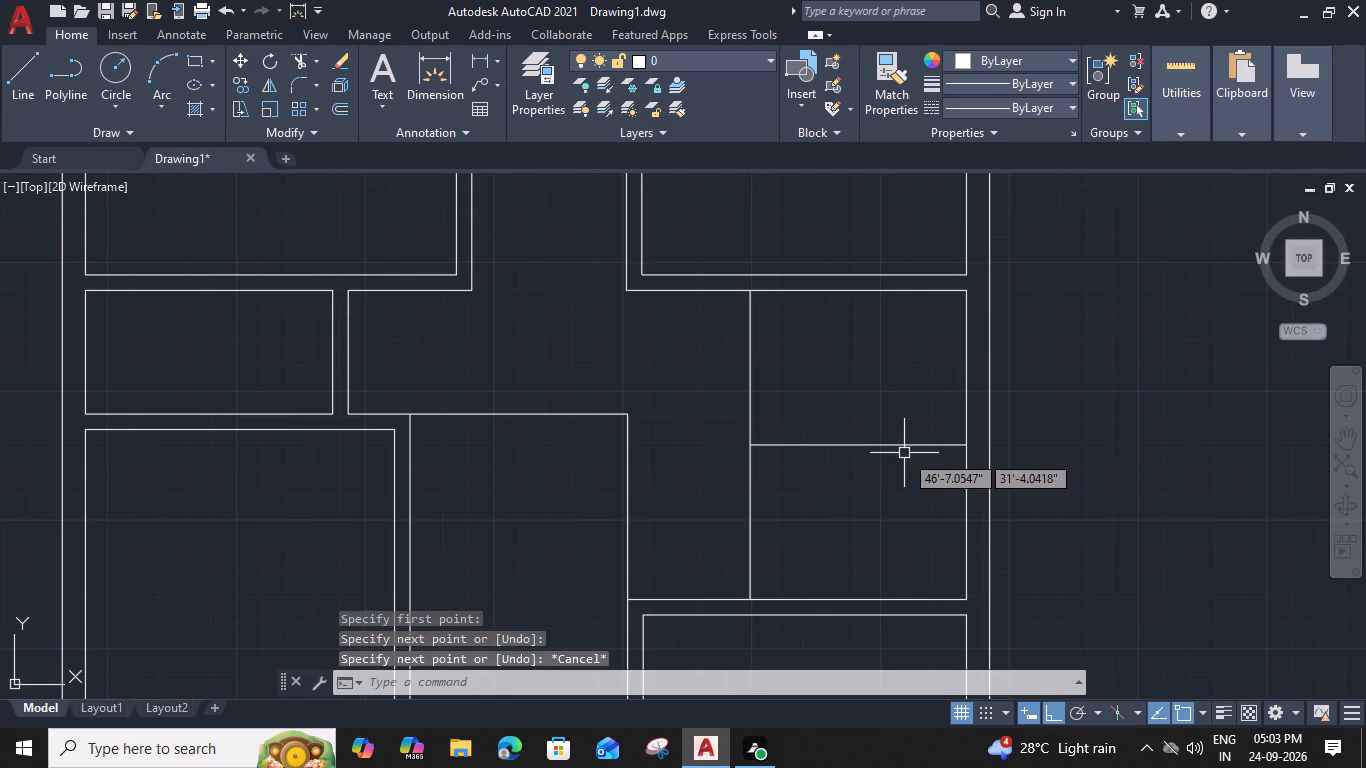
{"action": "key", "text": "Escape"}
Delete the vertical divider line and the horizontal line meeting it in the space north of the large southeast room.
{"action": "scroll", "coordinate": [902, 454], "scroll_direction": "down", "scroll_amount": 2}
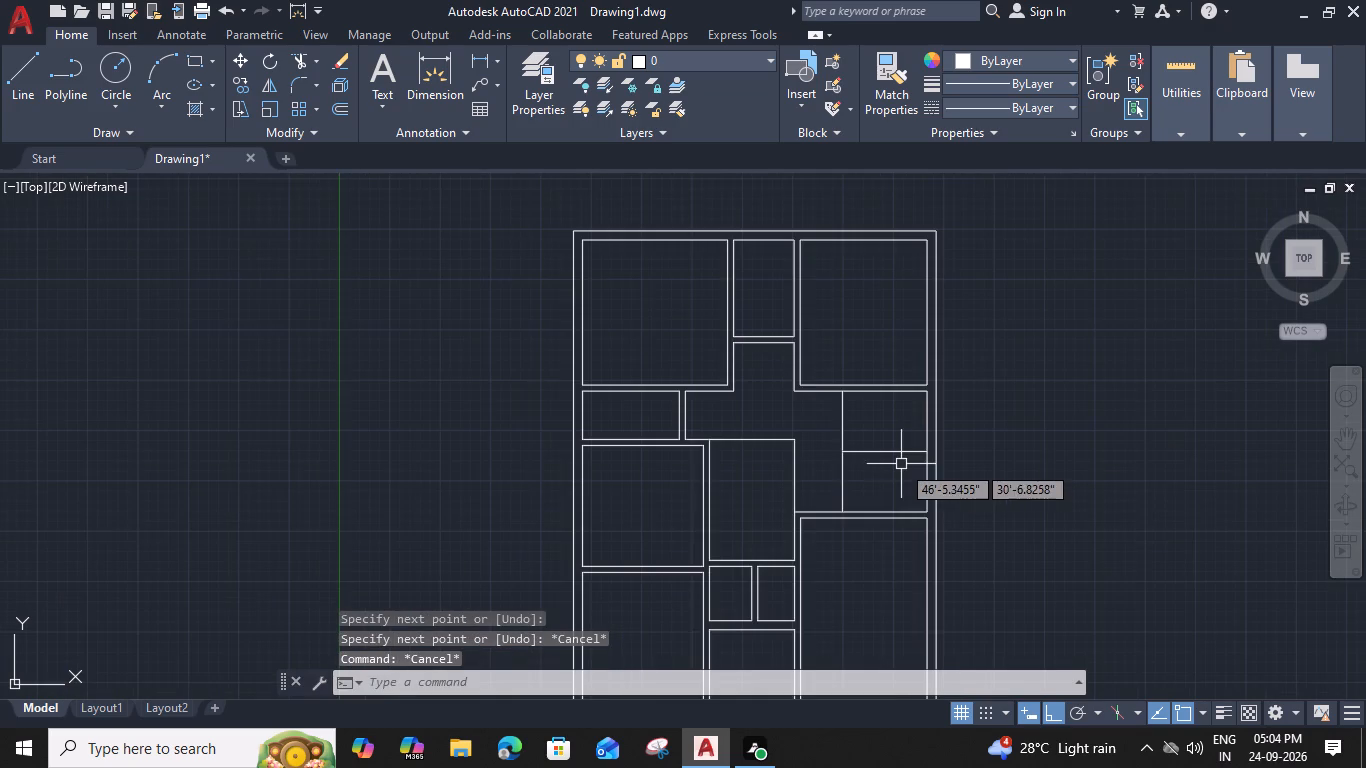
{"action": "middle_click_drag", "start_coordinate": [894, 469], "coordinate": [900, 390]}
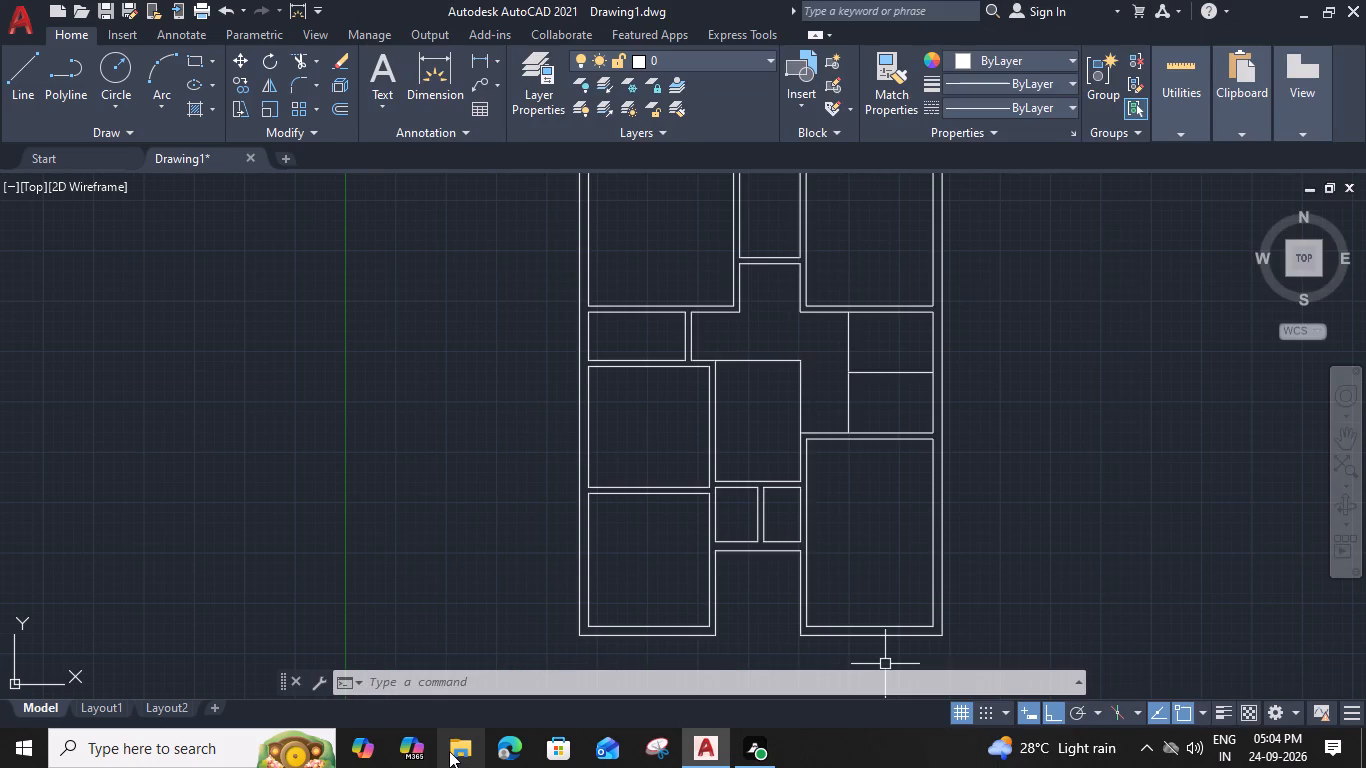
{"action": "scroll", "coordinate": [854, 379], "scroll_direction": "up", "scroll_amount": 1}
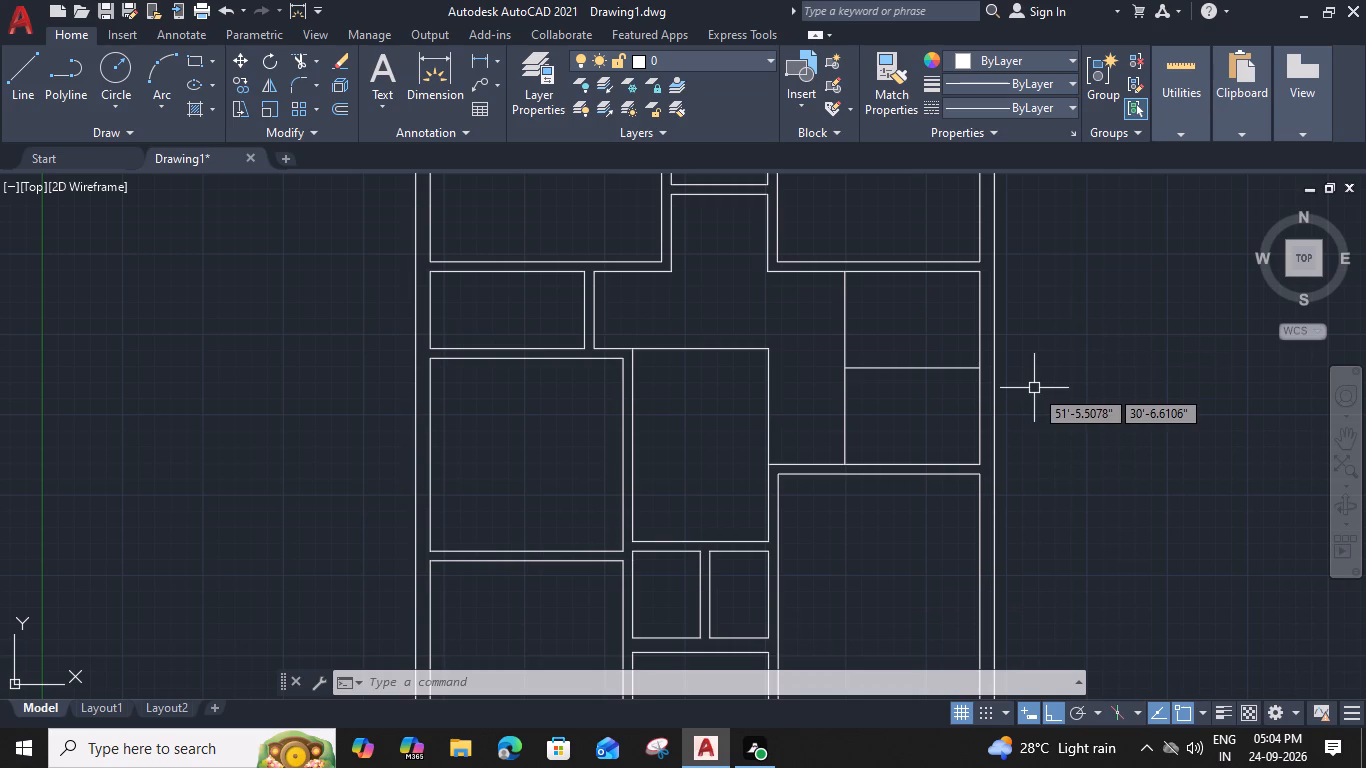
{"action": "middle_click_drag", "start_coordinate": [789, 429], "coordinate": [811, 402]}
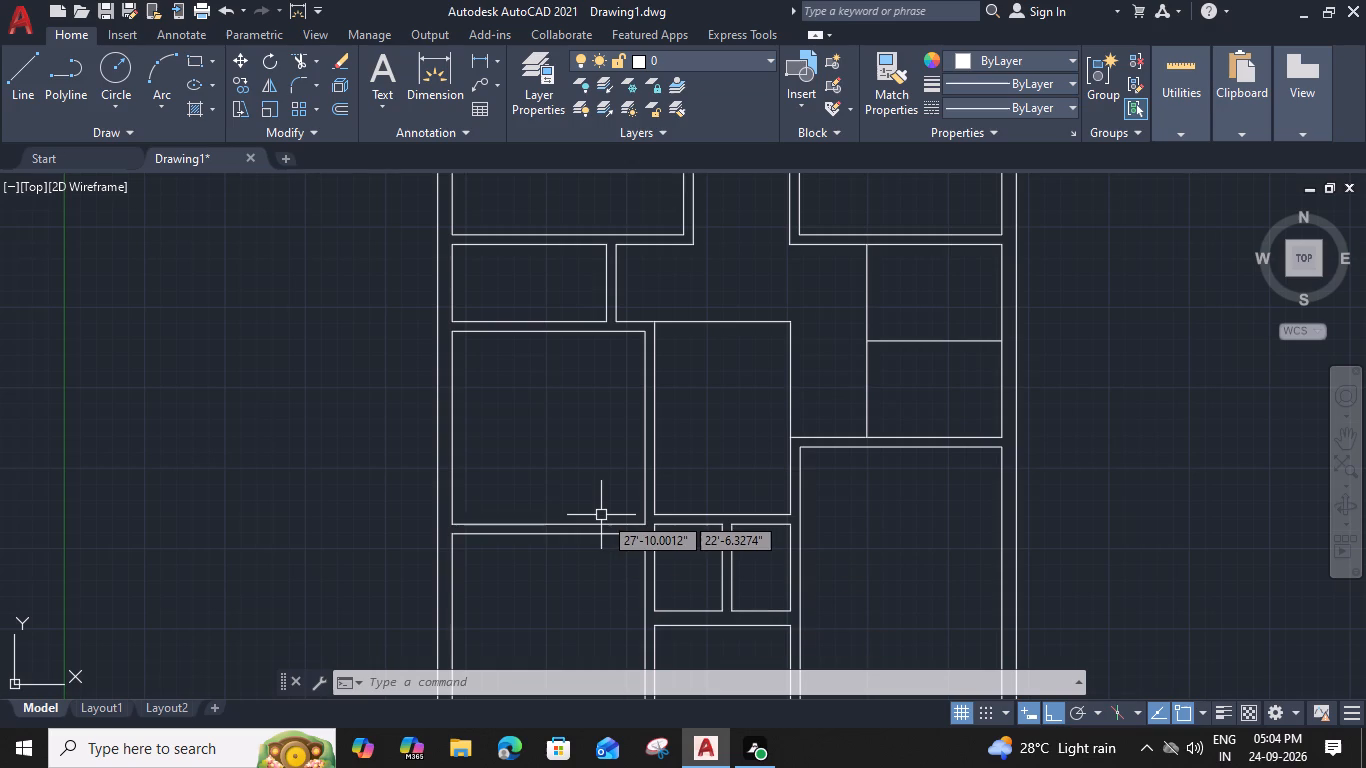
{"action": "middle_click_drag", "start_coordinate": [887, 437], "coordinate": [961, 440]}
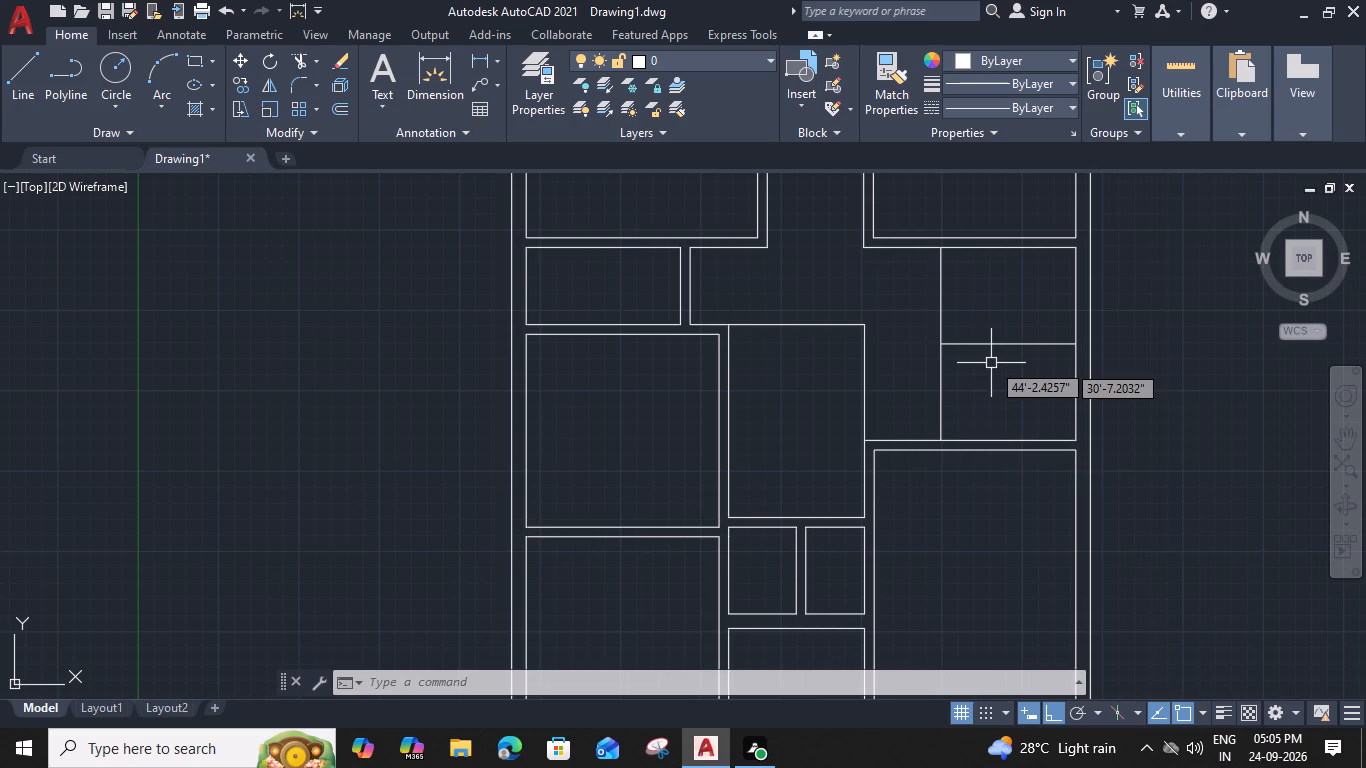
{"action": "left_click", "coordinate": [987, 327]}
{"action": "left_click", "coordinate": [936, 368]}
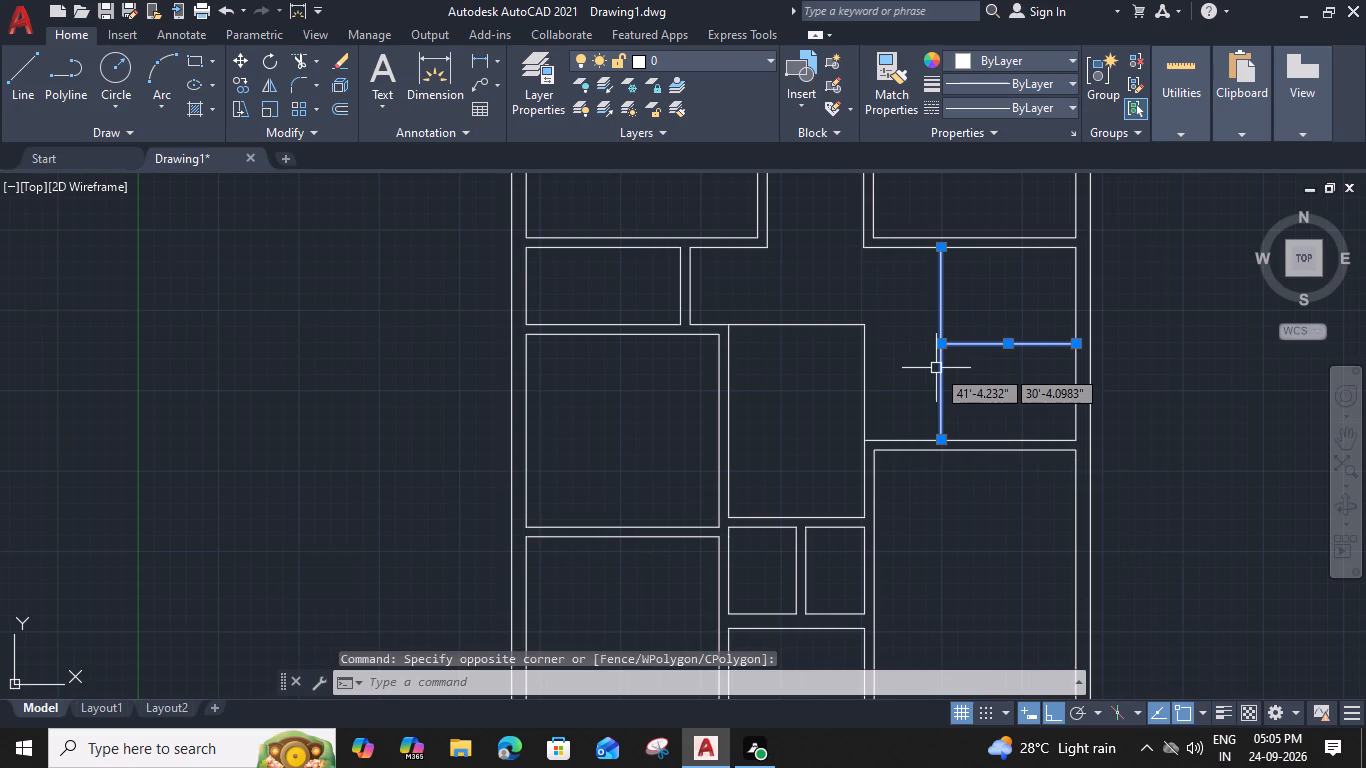
{"action": "key", "text": "Delete"}
Quick-measure the width and depth of the opened space north of the large southeast room.
{"action": "key", "text": "m"}
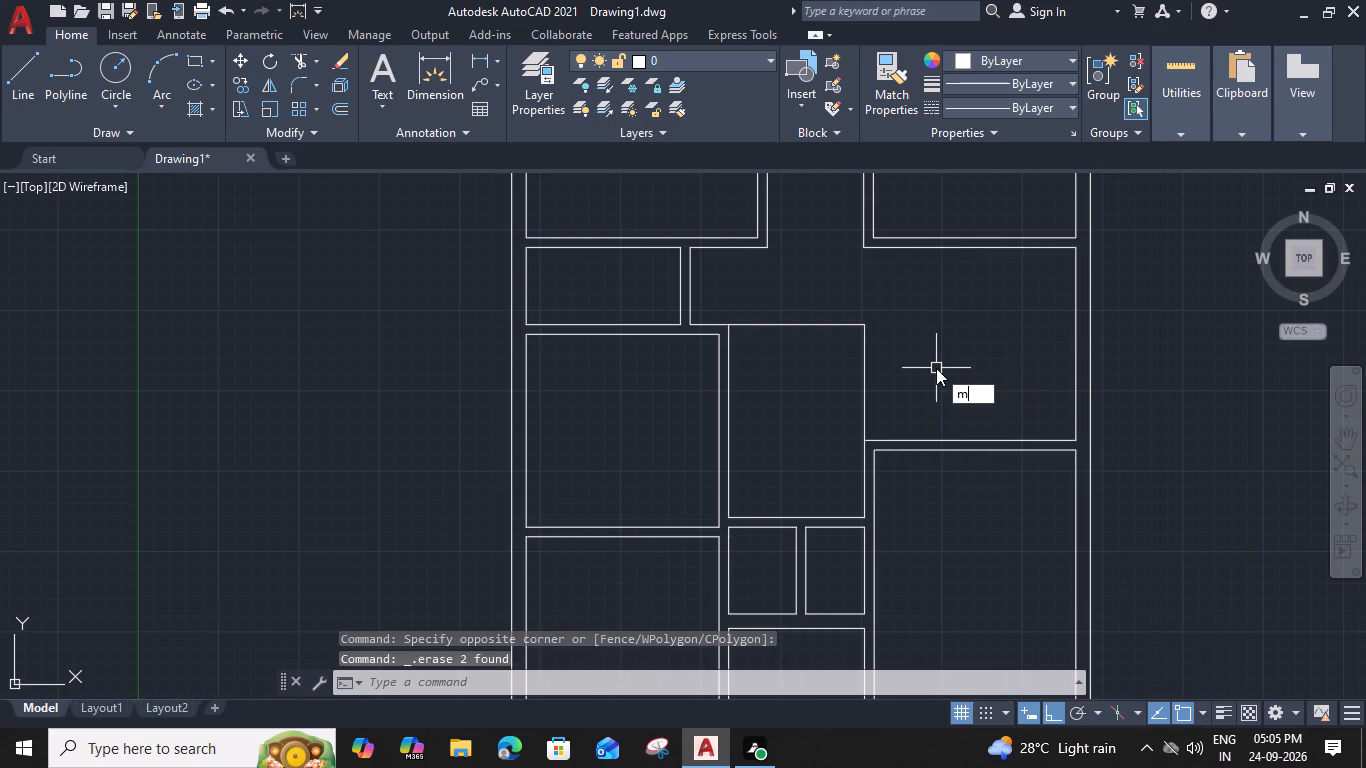
{"action": "type", "text": "ea"}
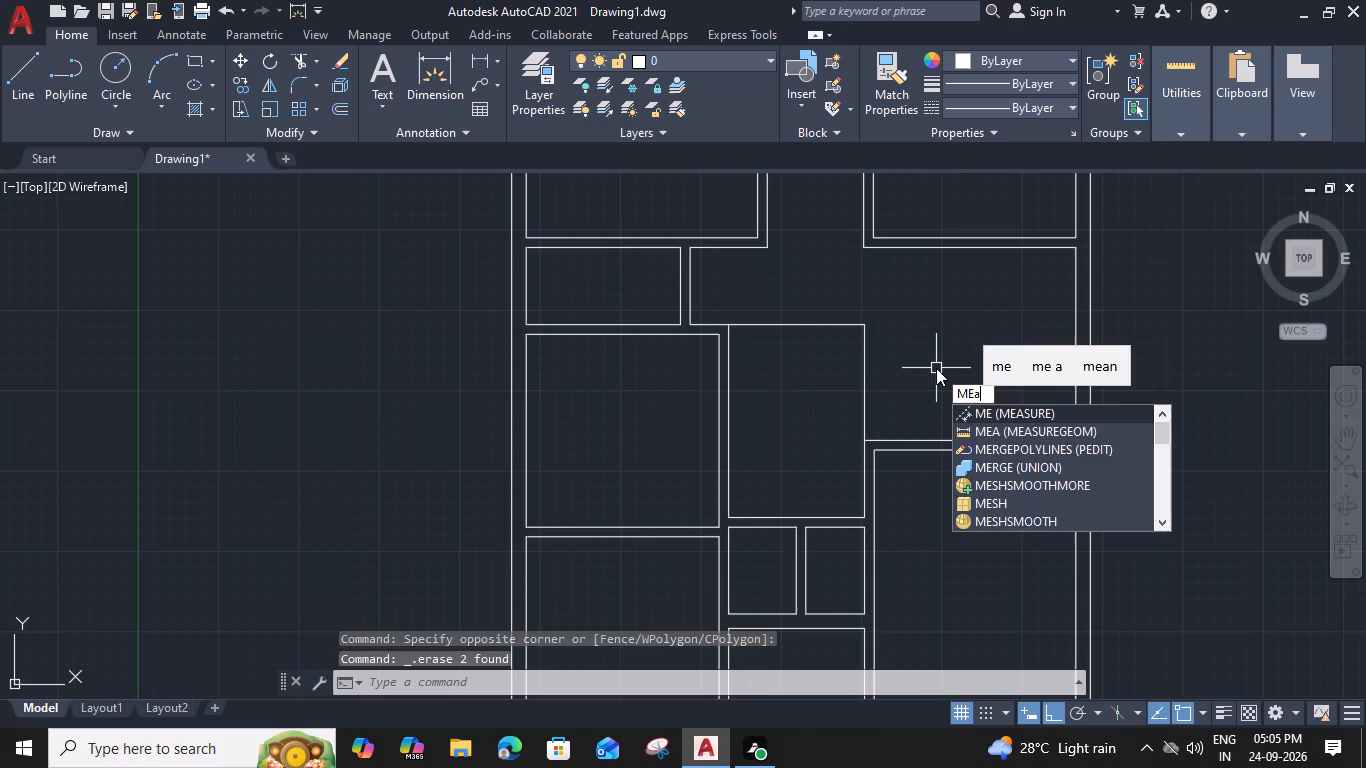
{"action": "key", "text": "space"}
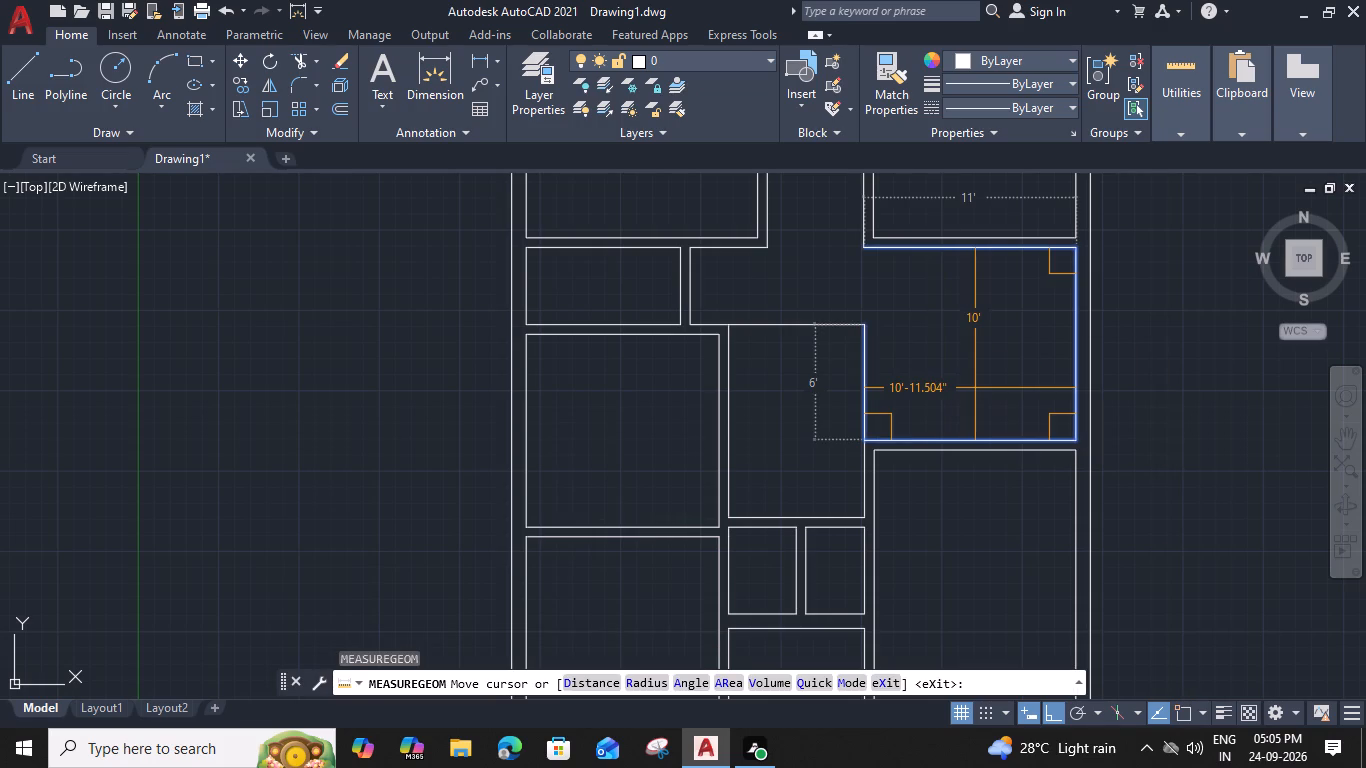
{"action": "key", "text": "Escape"}
Quick-measure the width and depth of the central room north of the two small rooms.
{"action": "scroll", "coordinate": [936, 476], "scroll_direction": "down", "scroll_amount": 1}
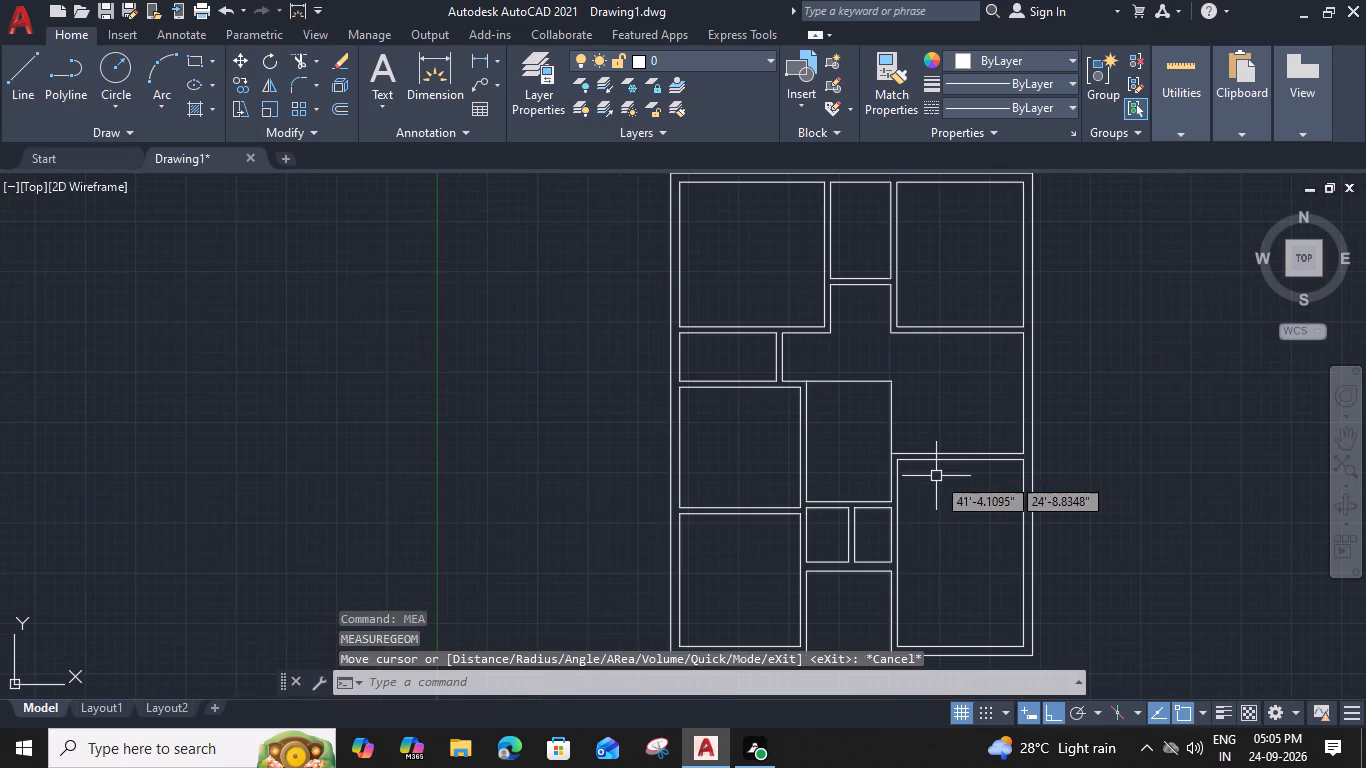
{"action": "middle_click_drag", "start_coordinate": [936, 476], "coordinate": [988, 467]}
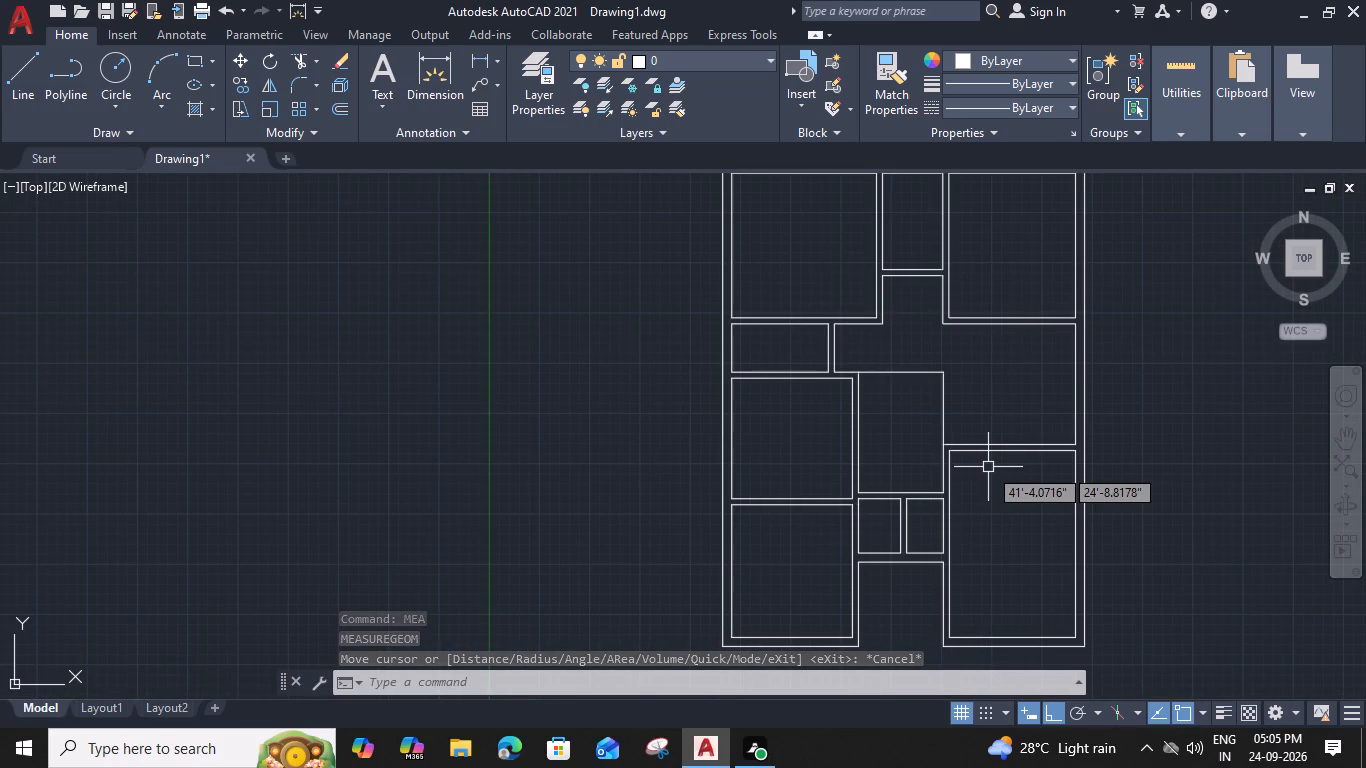
{"action": "middle_click_drag", "start_coordinate": [956, 503], "coordinate": [1015, 464]}
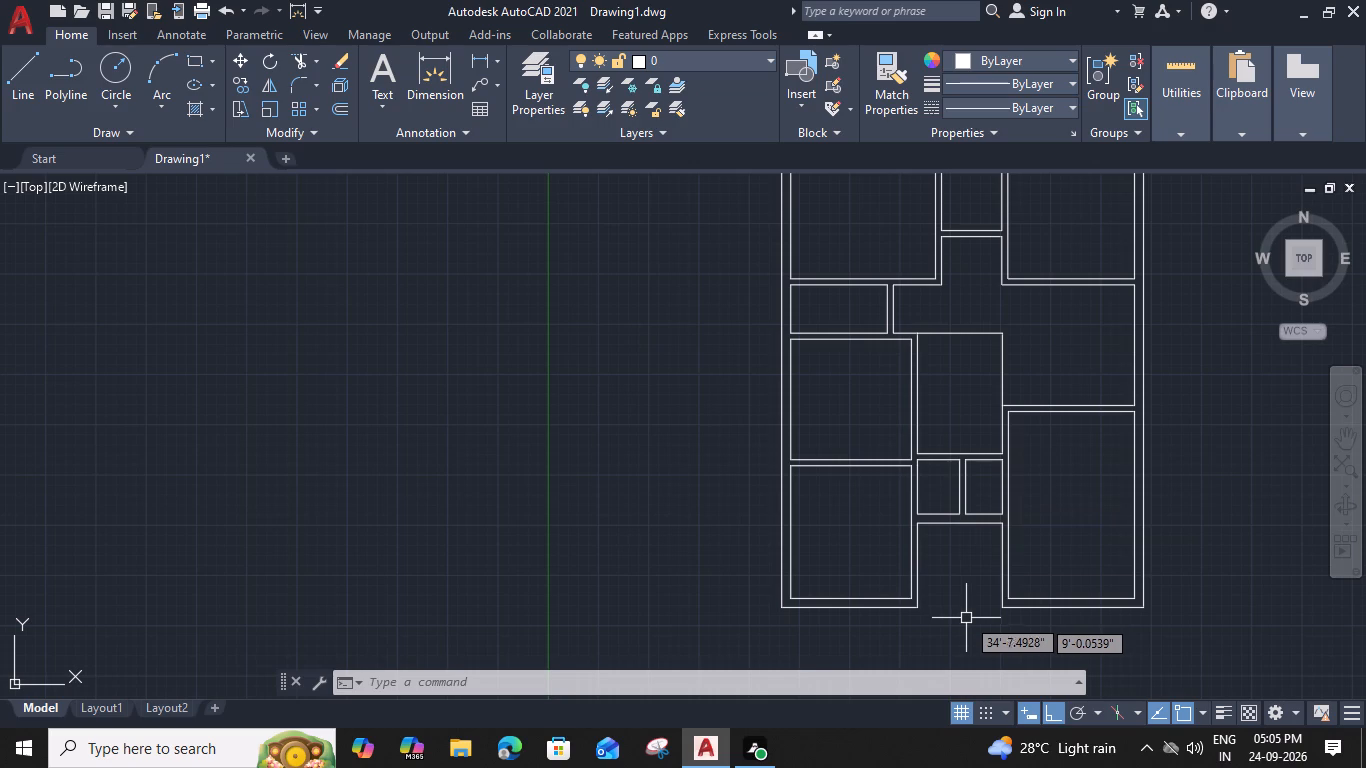
{"action": "middle_click_drag", "start_coordinate": [975, 563], "coordinate": [980, 537]}
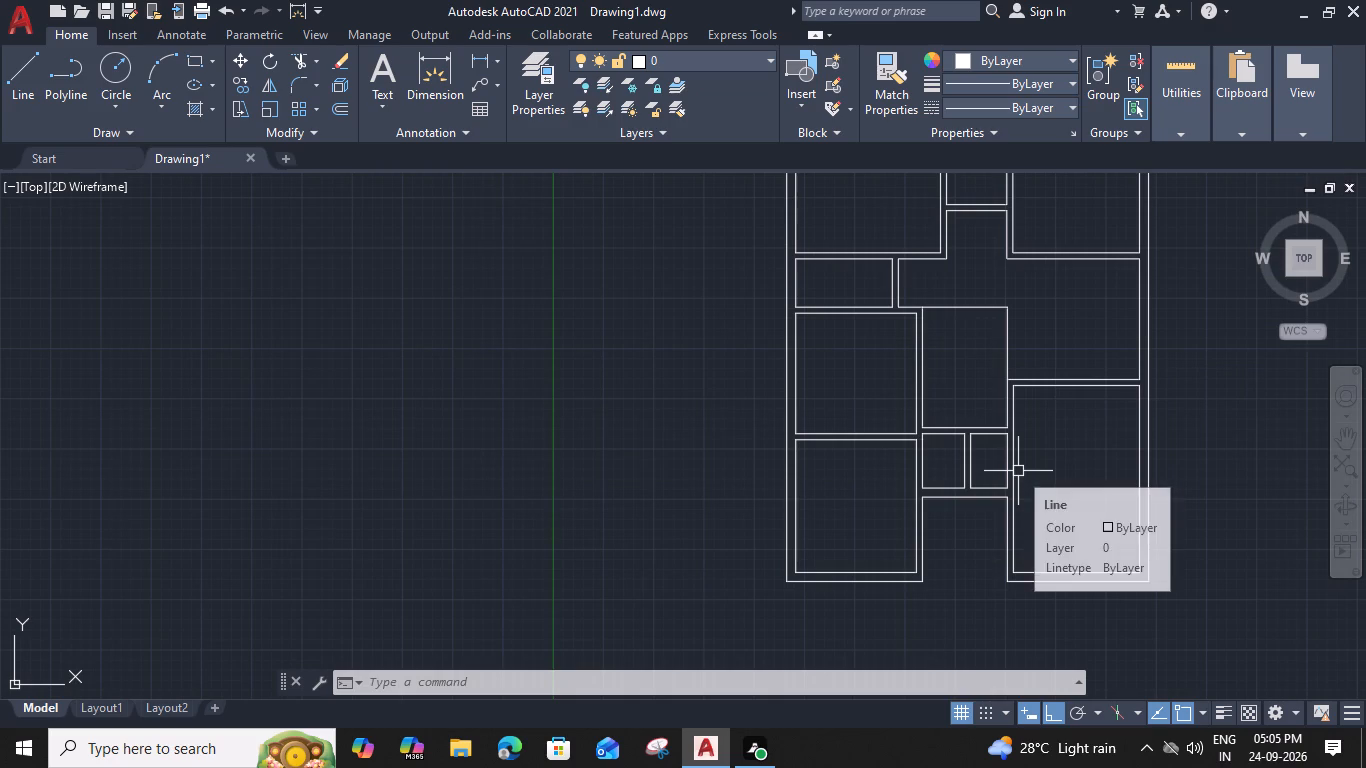
{"action": "type", "text": "mea"}
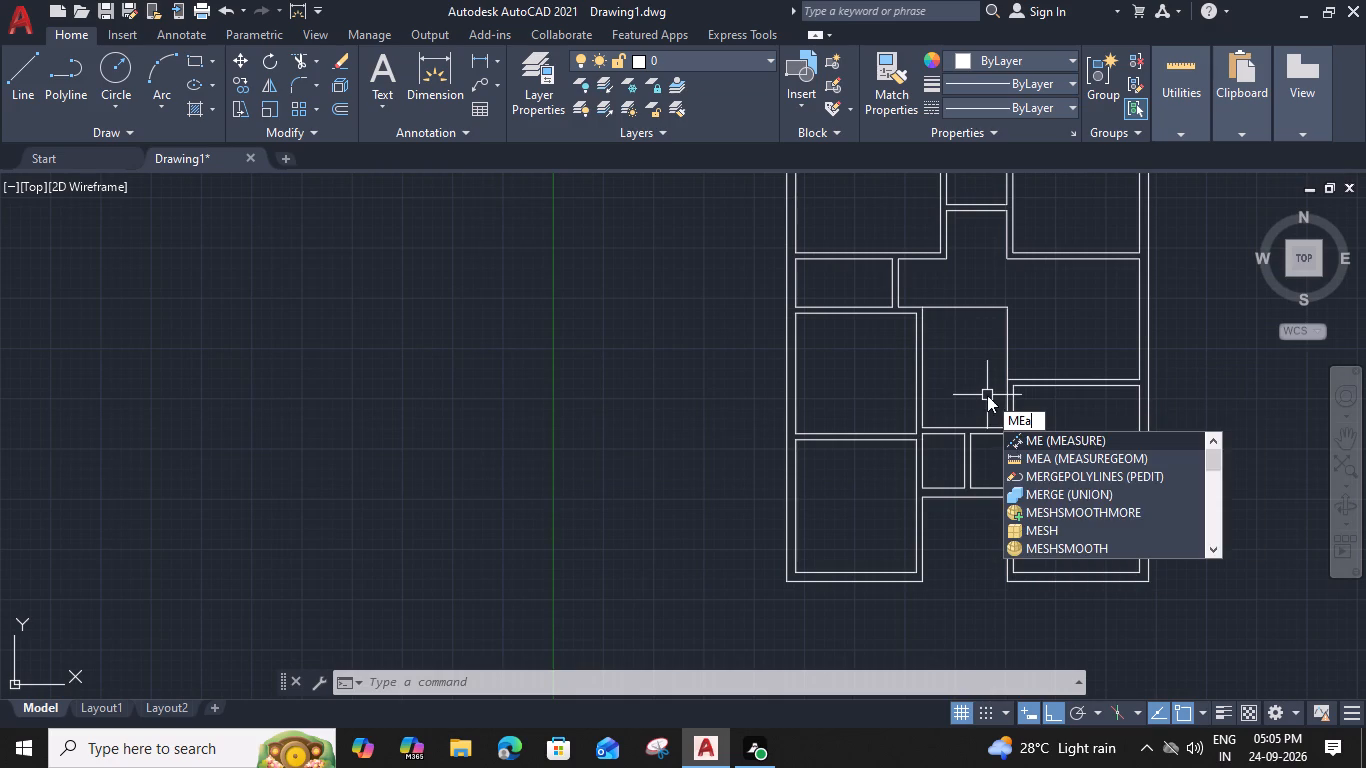
{"action": "key", "text": "space"}
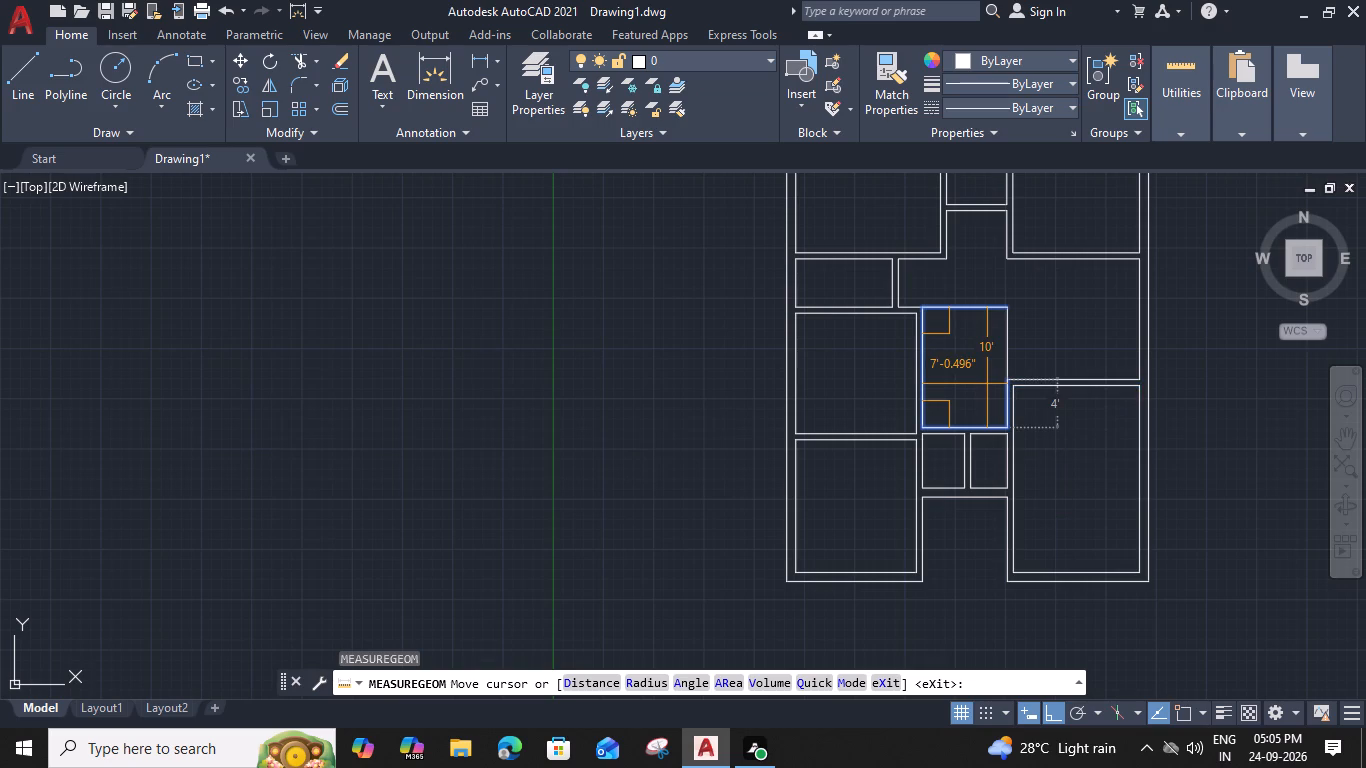
{"action": "key", "text": "Escape"}
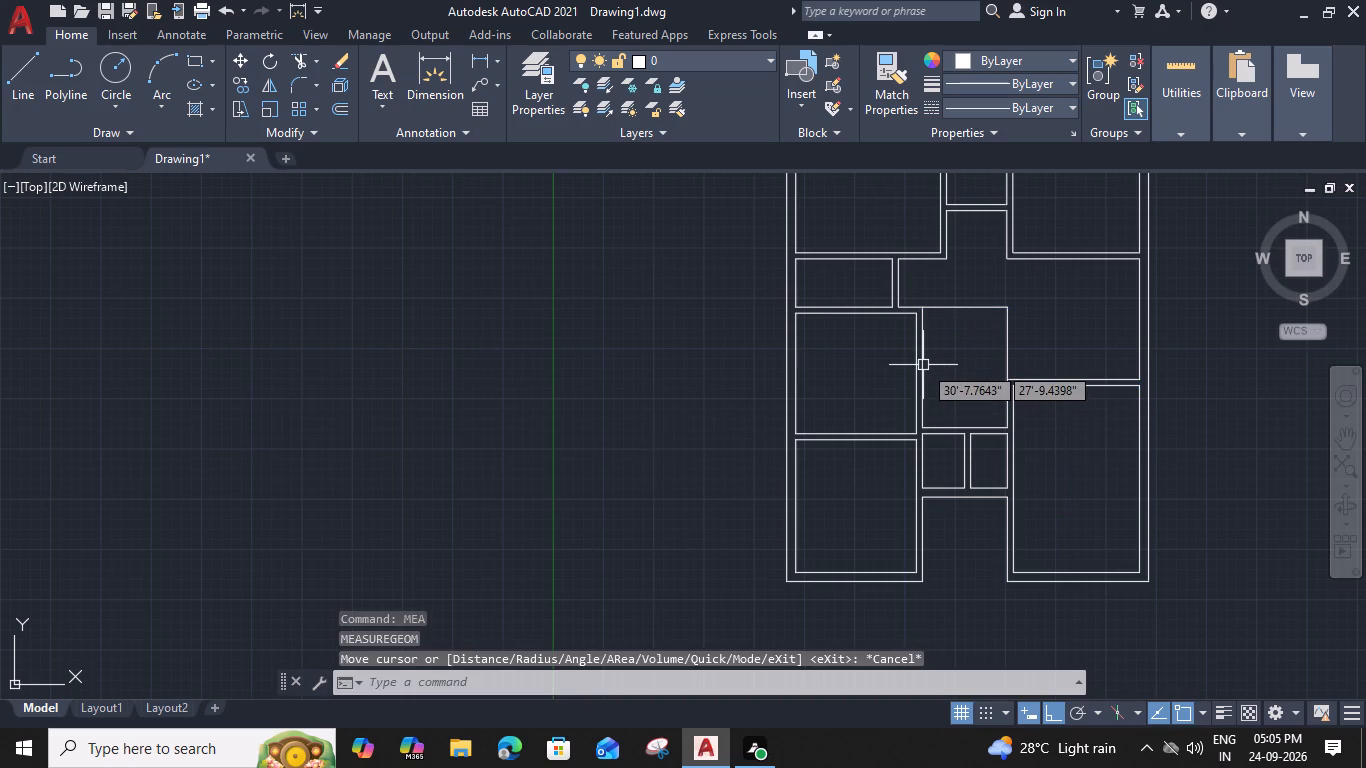
Offset the central room's west side line 10' east, and offset the resulting line 6" further east to form a partition.
{"action": "left_click", "coordinate": [923, 365]}
{"action": "key", "text": "o"}
{"action": "key", "text": "Return"}
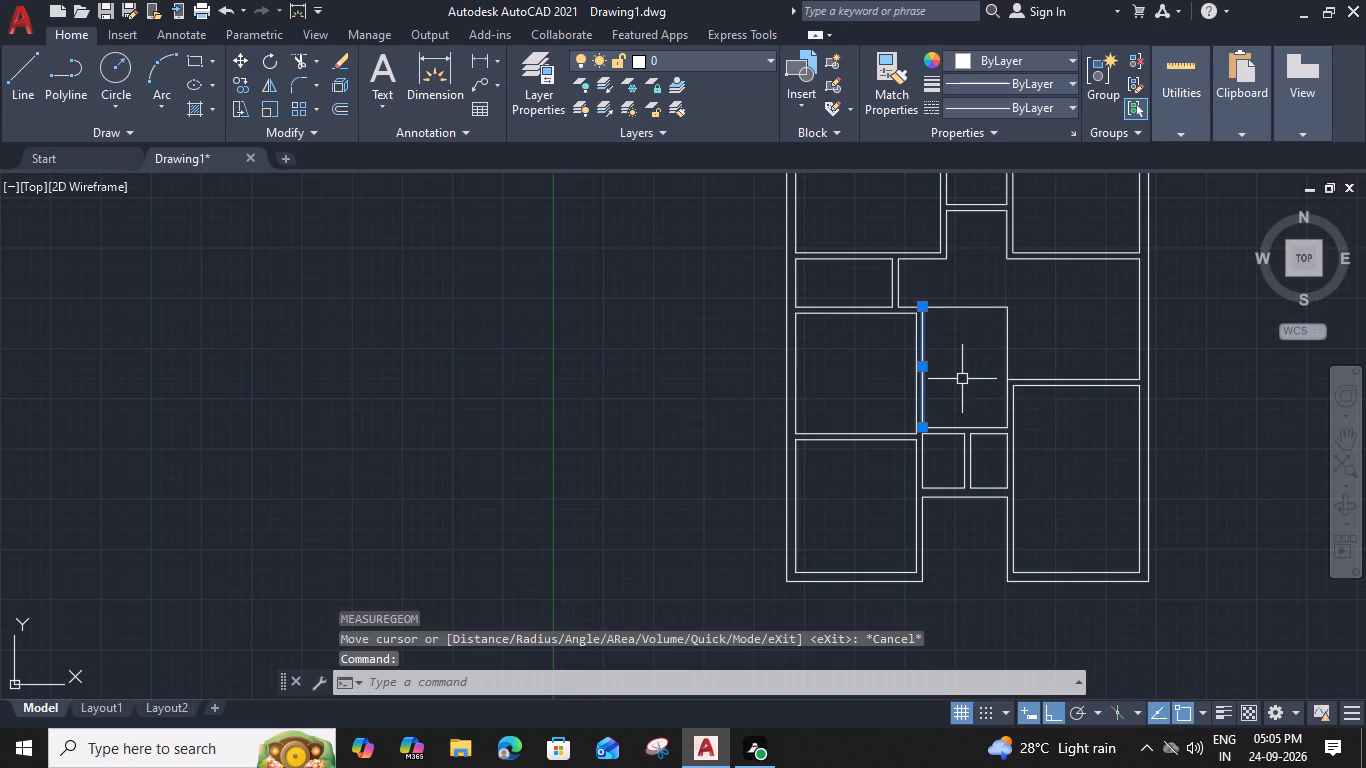
{"action": "type", "text": "10'"}
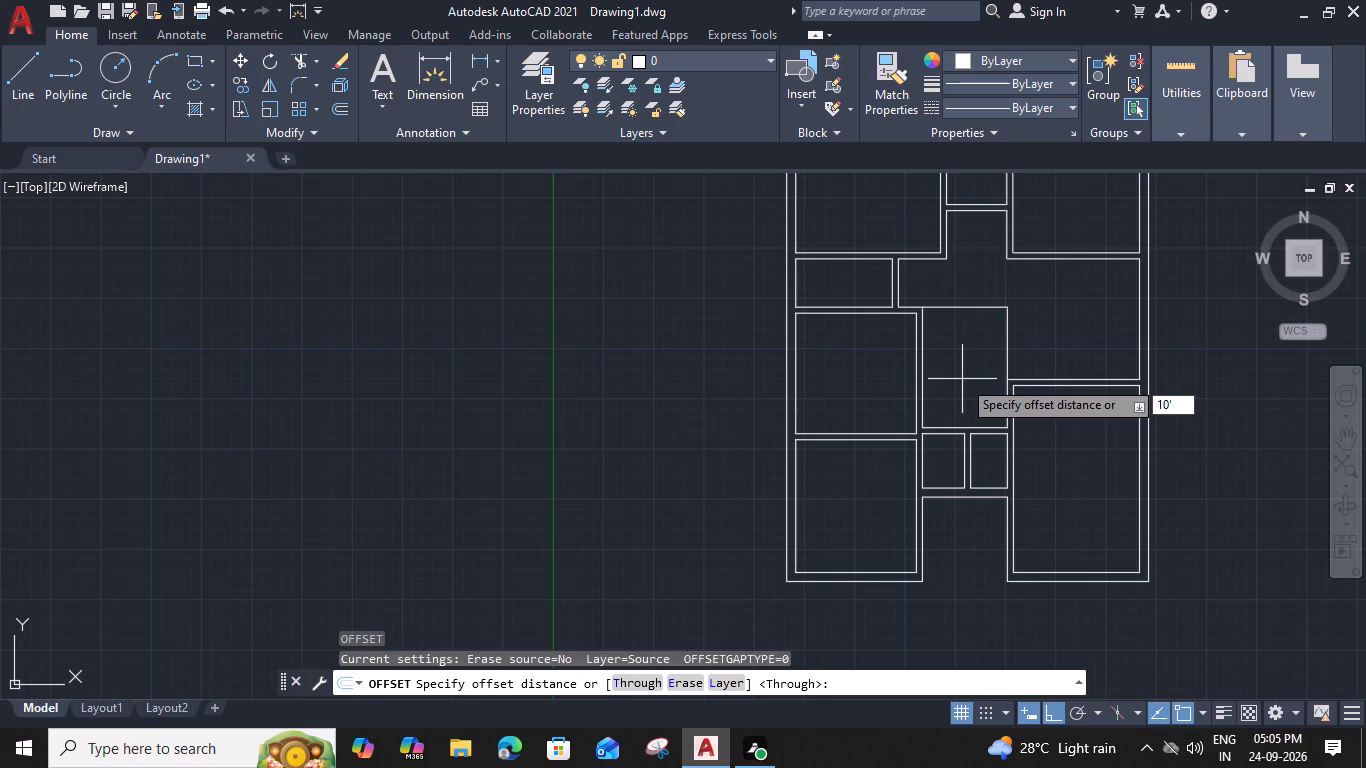
{"action": "key", "text": "Return"}
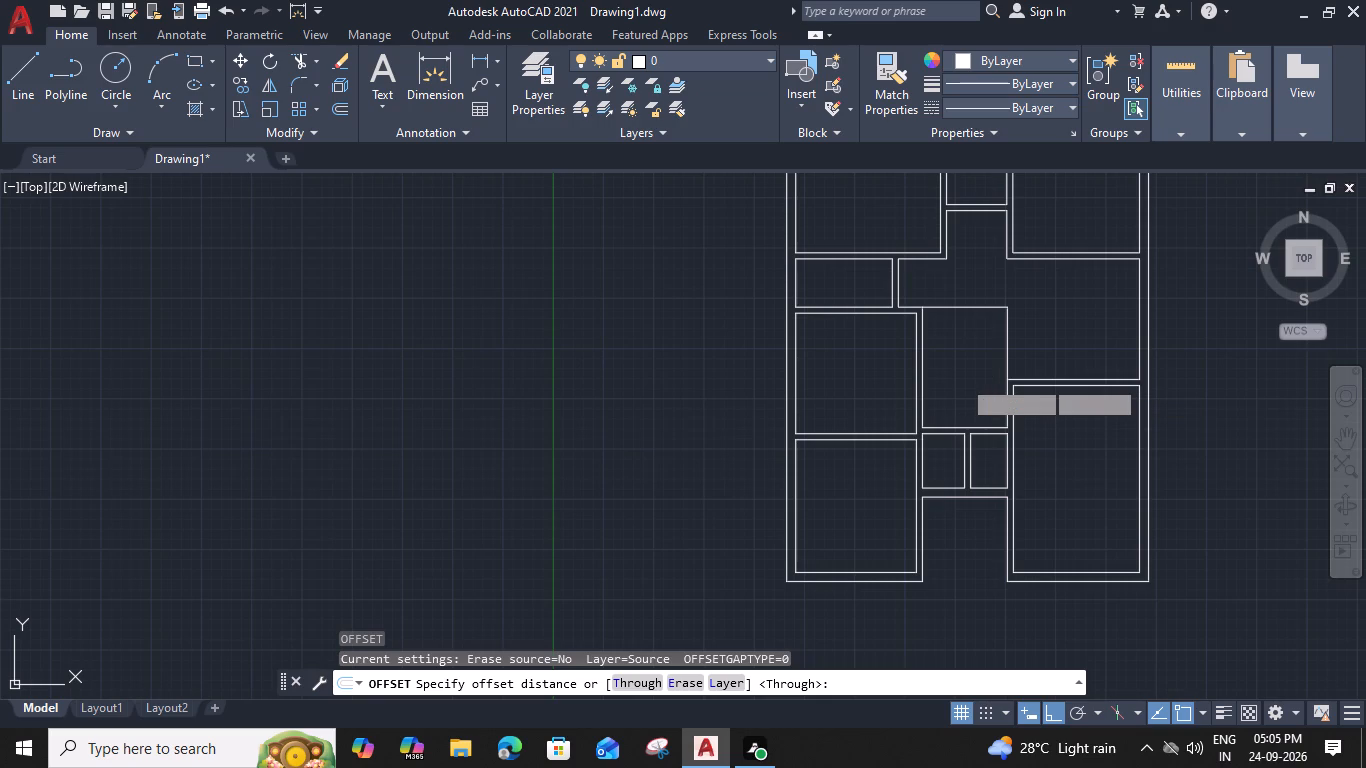
{"action": "left_click", "coordinate": [975, 383]}
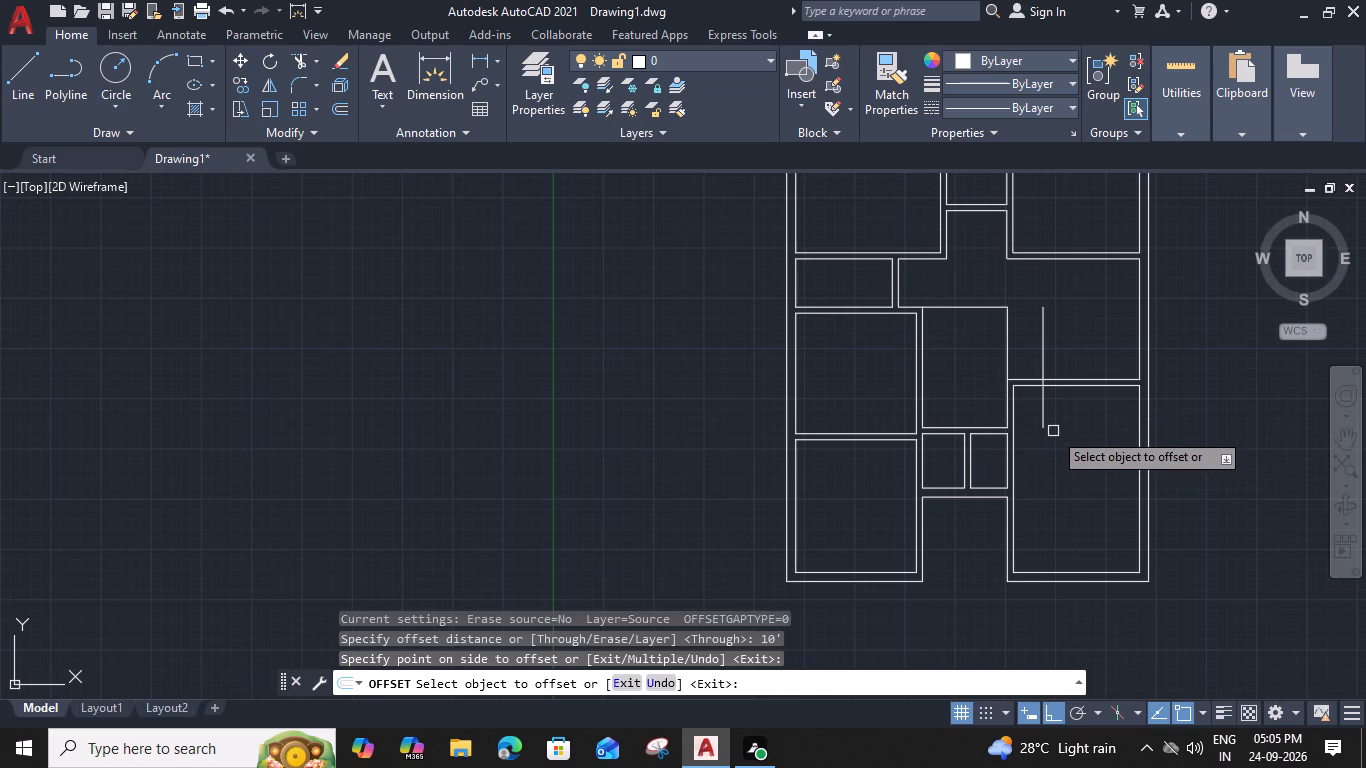
{"action": "left_click", "coordinate": [1044, 403]}
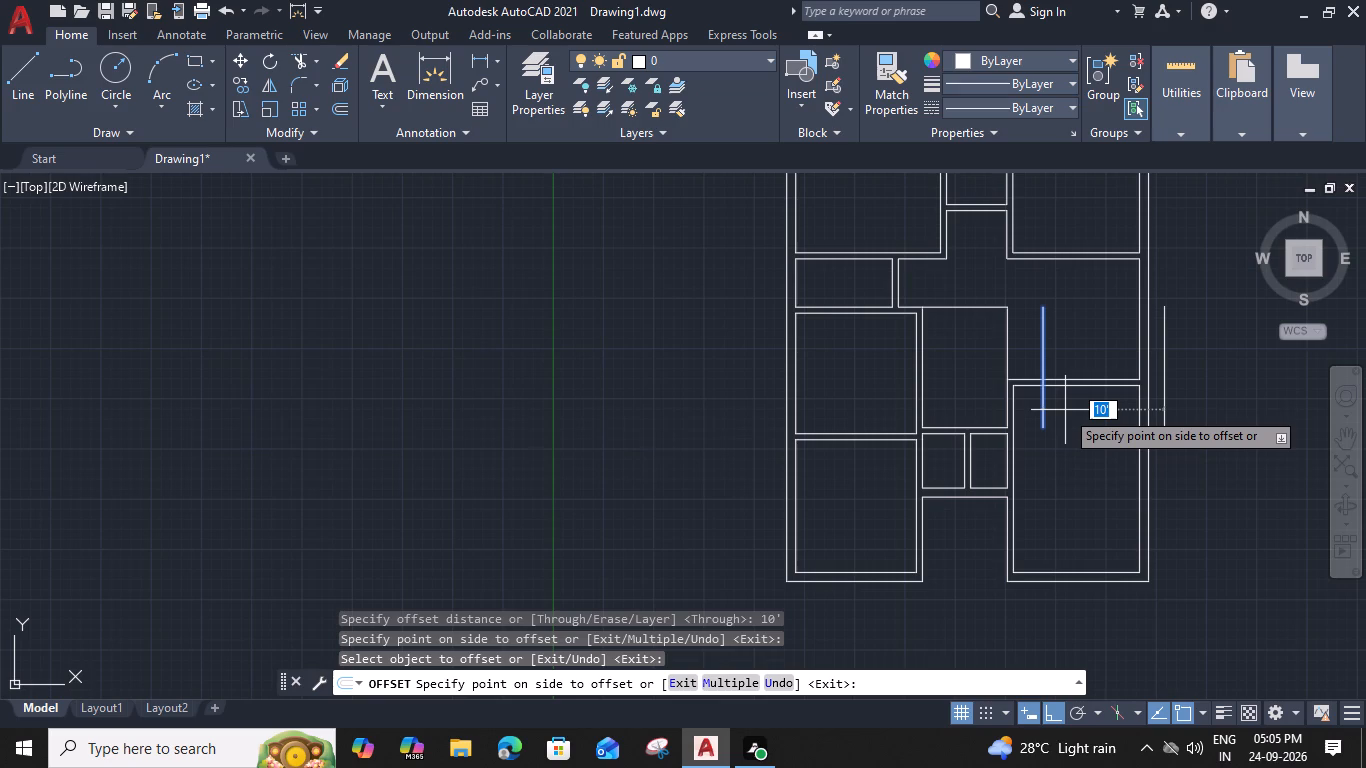
{"action": "type", "text": "6\""}
{"action": "key", "text": "Return"}
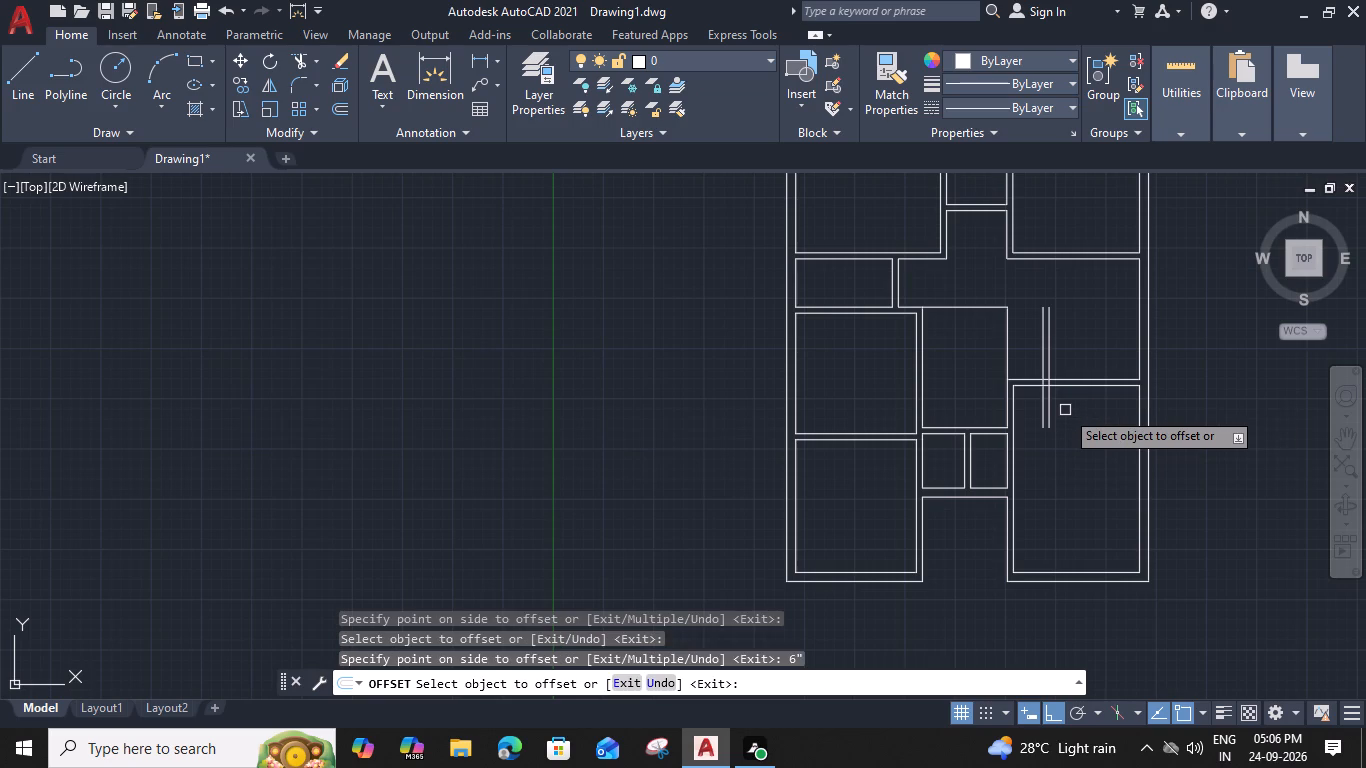
{"action": "key", "text": "Escape"}
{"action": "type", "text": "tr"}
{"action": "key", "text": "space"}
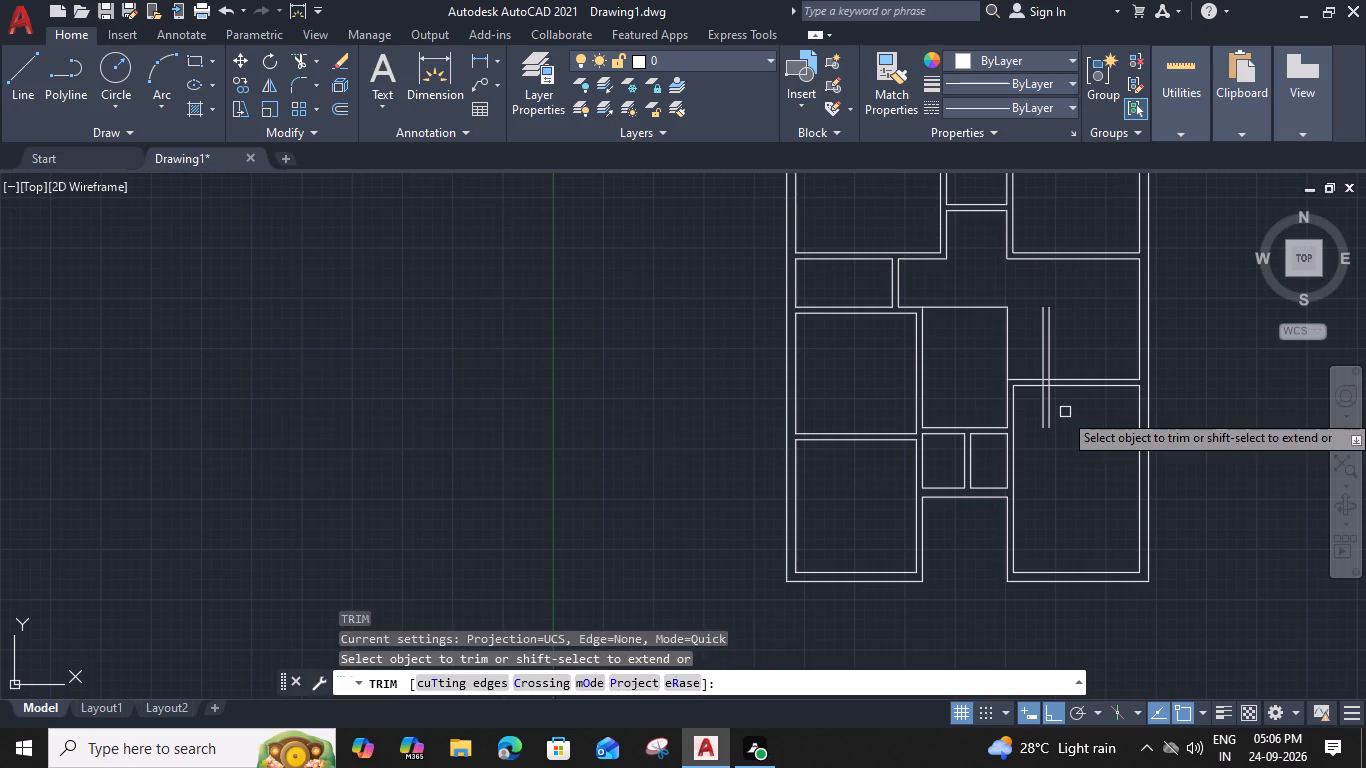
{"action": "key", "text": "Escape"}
Extend both lines of the central room's south wall east to the new partition lines, close its corner, and trim the excess further east.
{"action": "key", "text": "e"}
{"action": "type", "text": "x"}
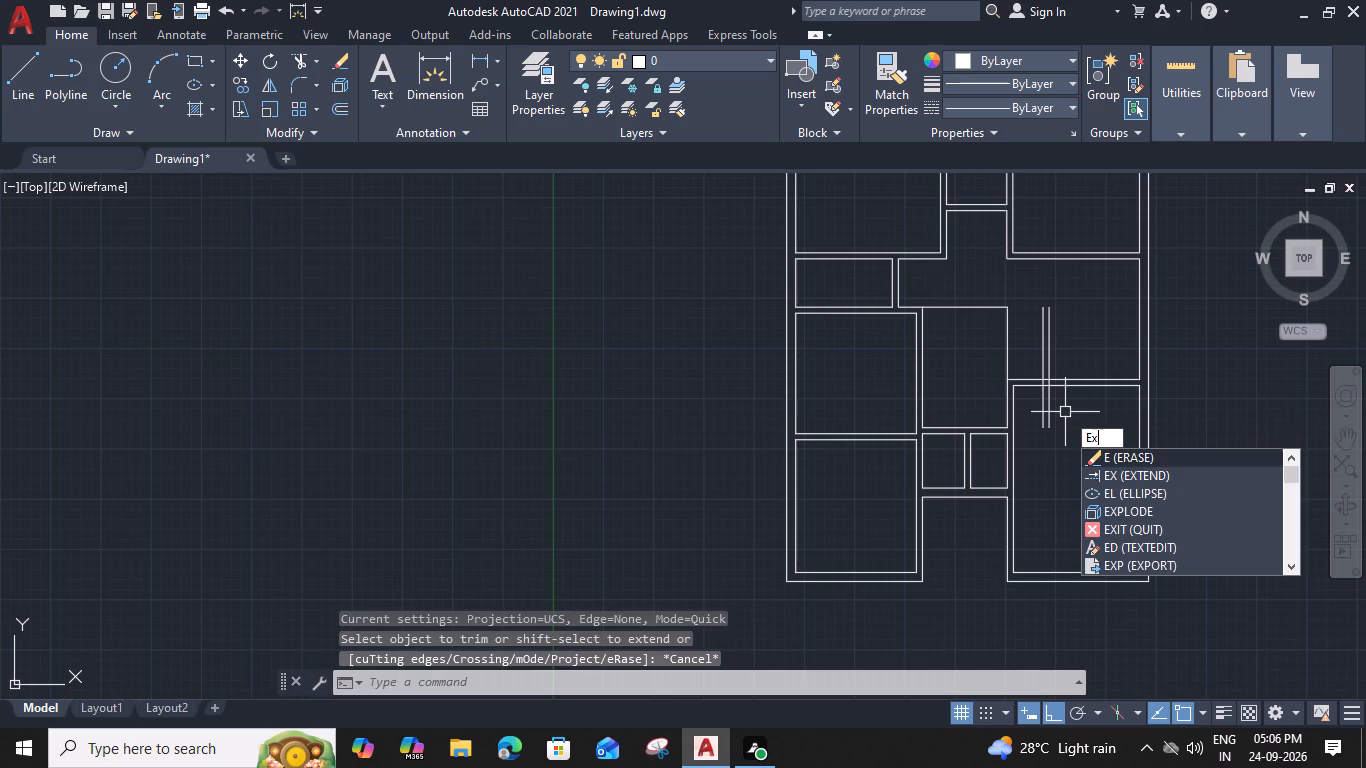
{"action": "key", "text": "space"}
{"action": "scroll", "coordinate": [1022, 411], "scroll_direction": "up", "scroll_amount": 3}
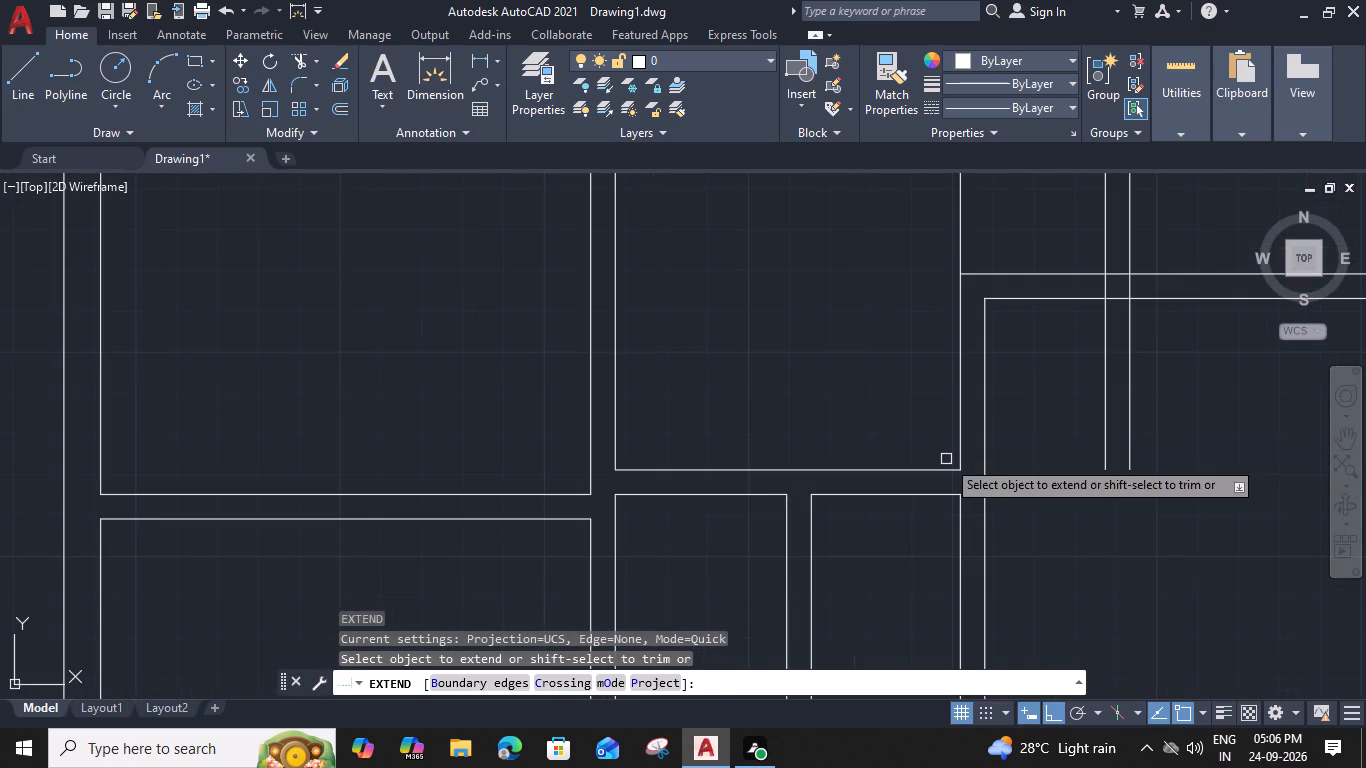
{"action": "left_click", "coordinate": [932, 472]}
{"action": "left_click", "coordinate": [955, 472]}
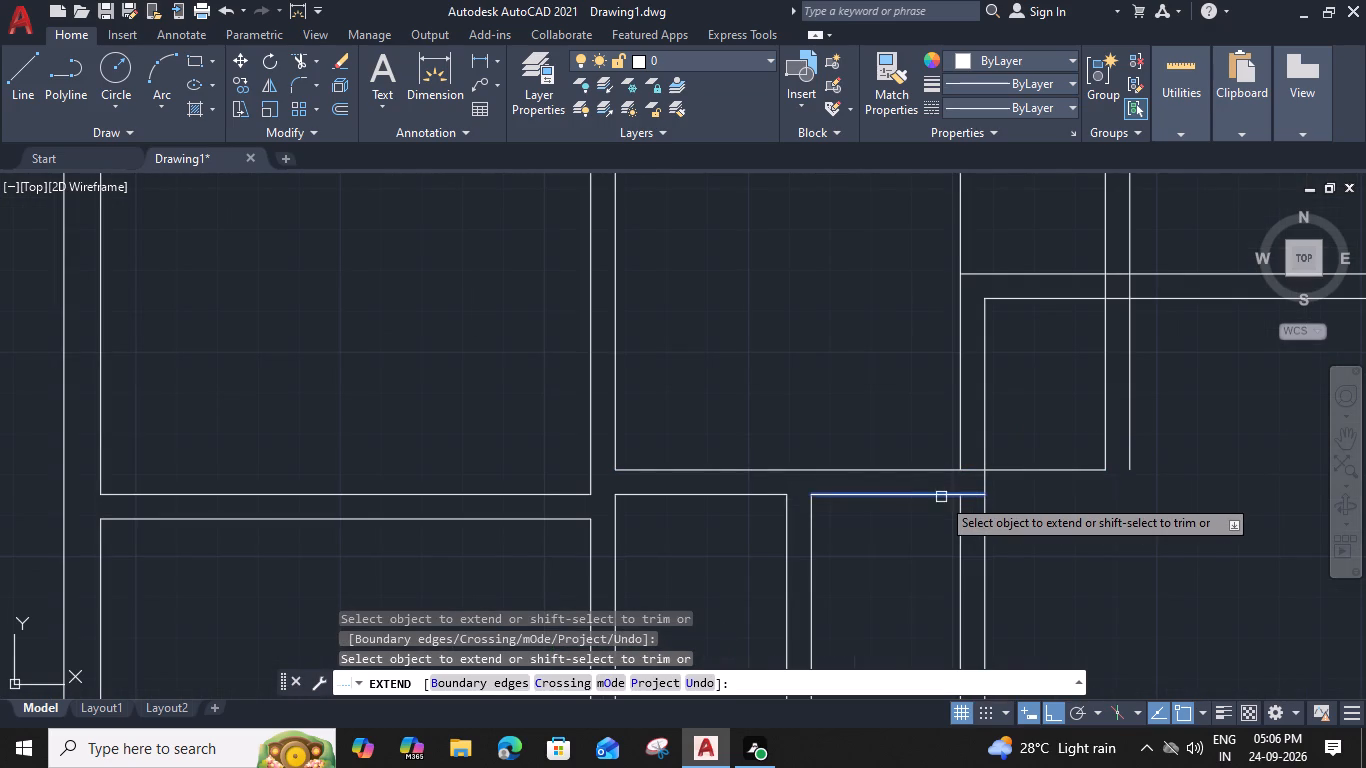
{"action": "left_click", "coordinate": [941, 497]}
{"action": "scroll", "coordinate": [976, 496], "scroll_direction": "down", "scroll_amount": 2}
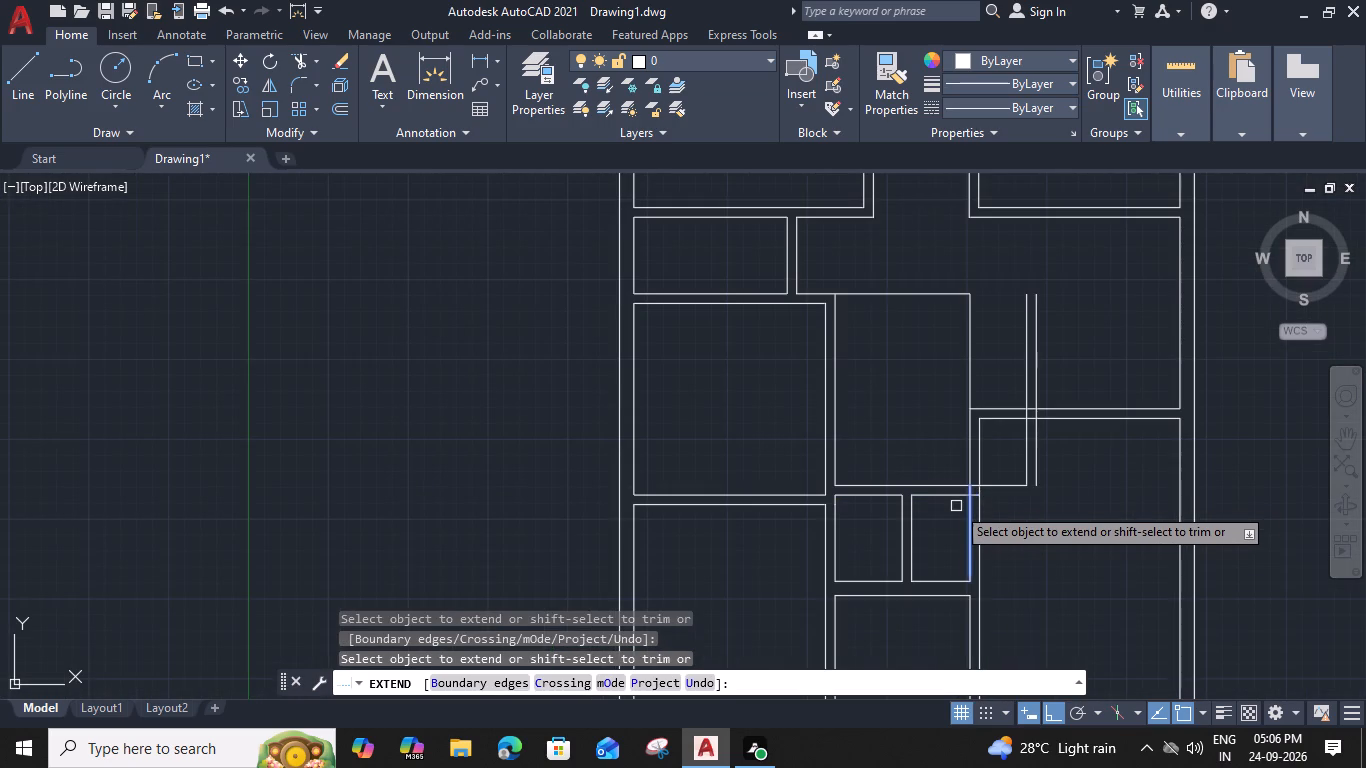
{"action": "left_click", "coordinate": [958, 495]}
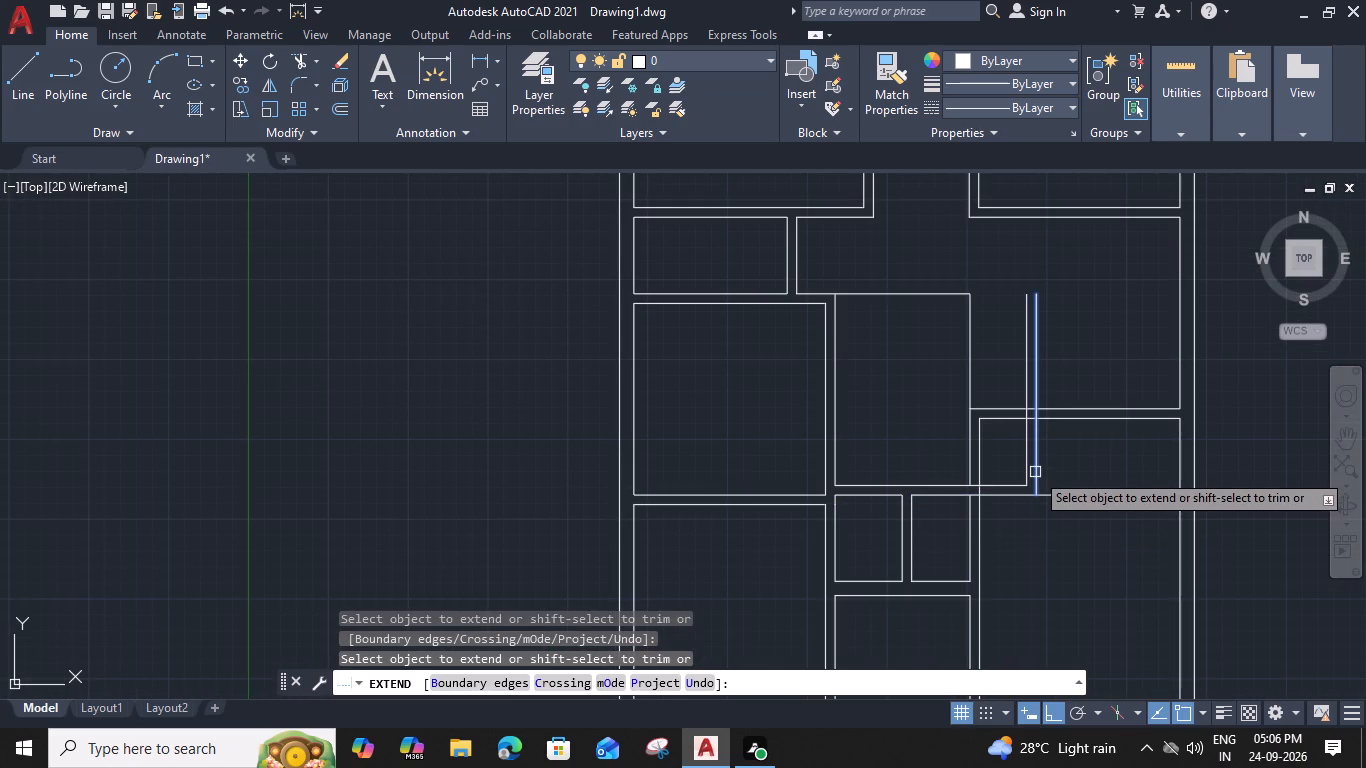
{"action": "left_click", "coordinate": [1042, 470]}
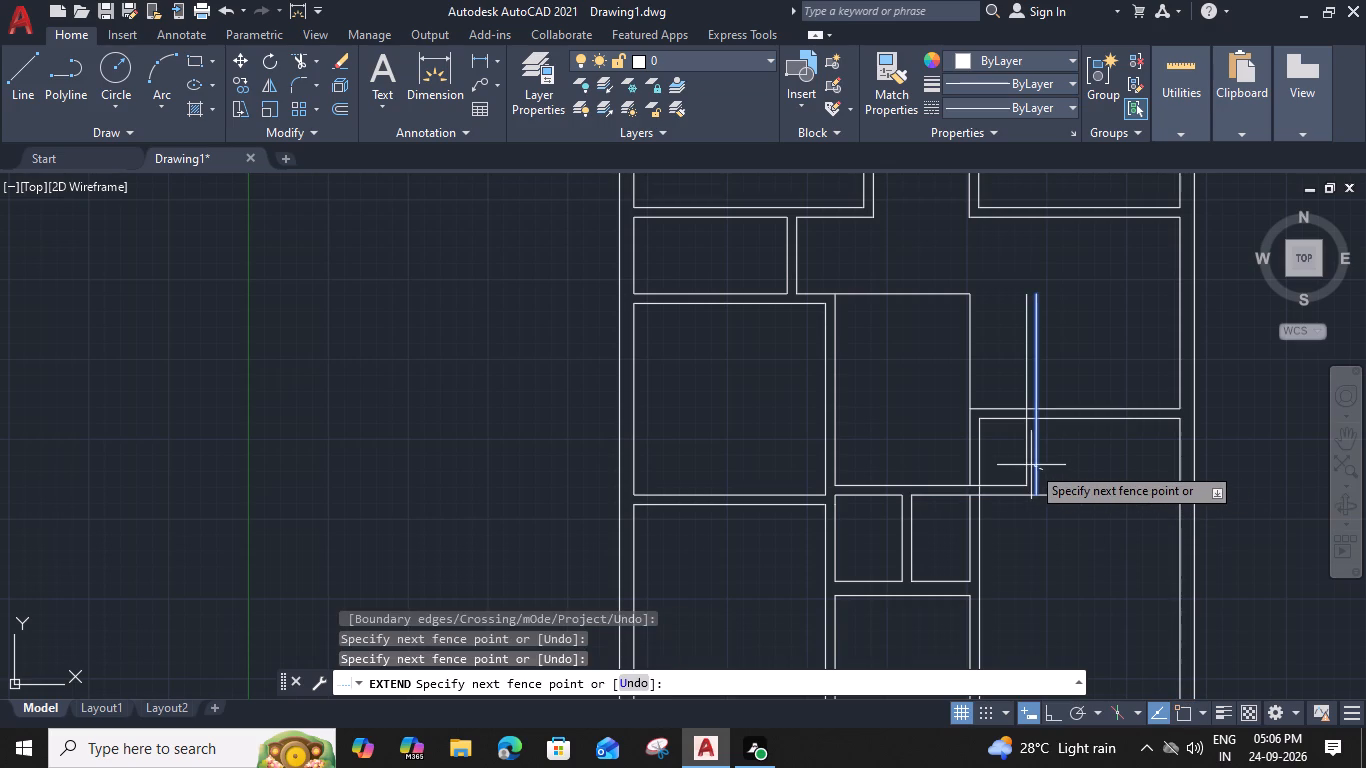
{"action": "left_click", "coordinate": [1031, 465]}
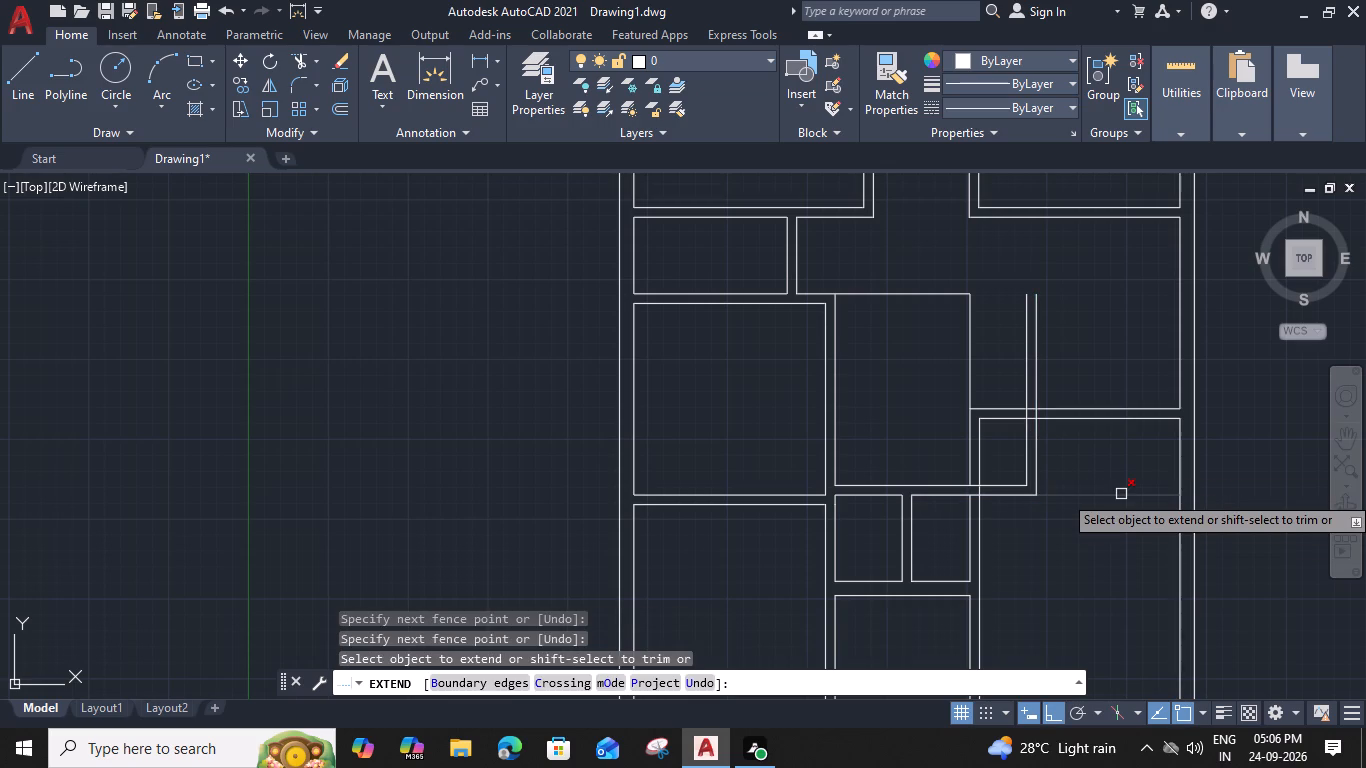
{"action": "left_click", "coordinate": [1115, 490], "text": "shift"}
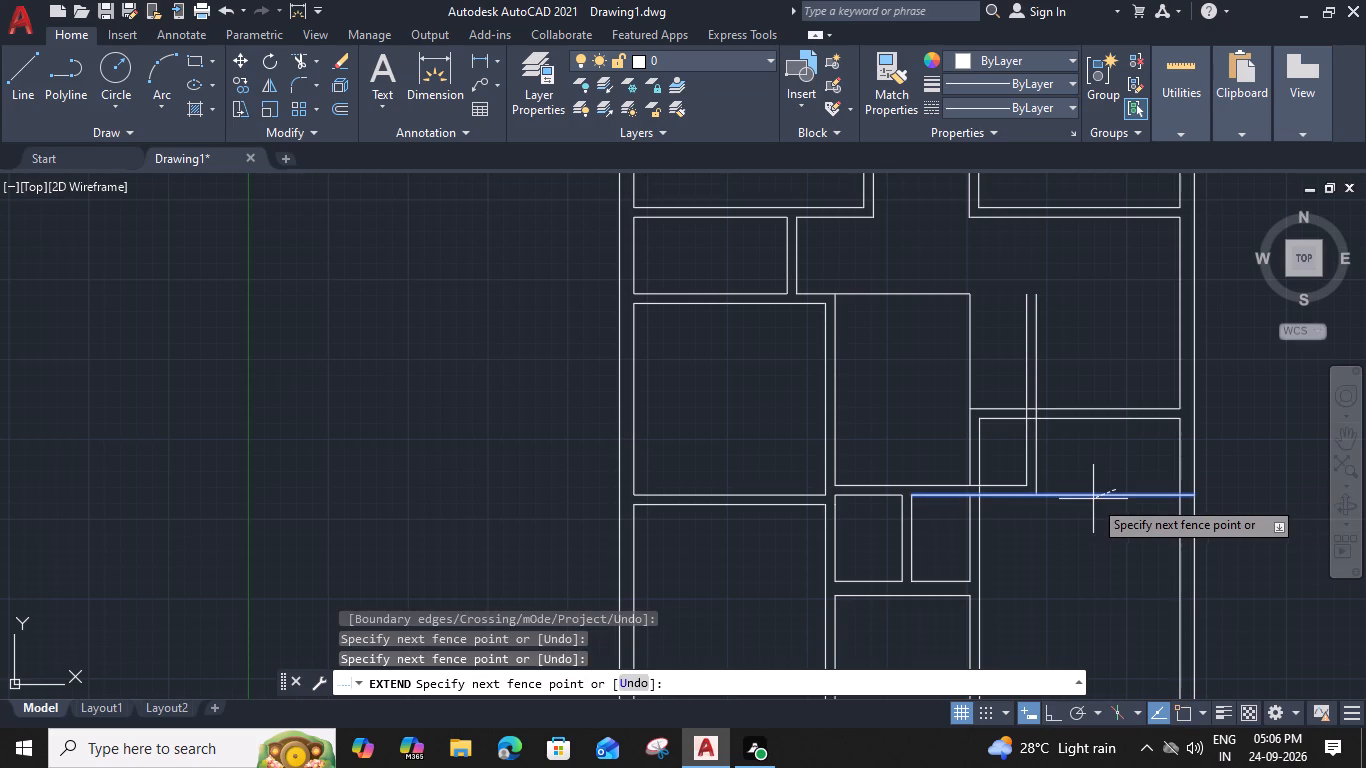
{"action": "left_click", "coordinate": [1086, 537], "text": "shift"}
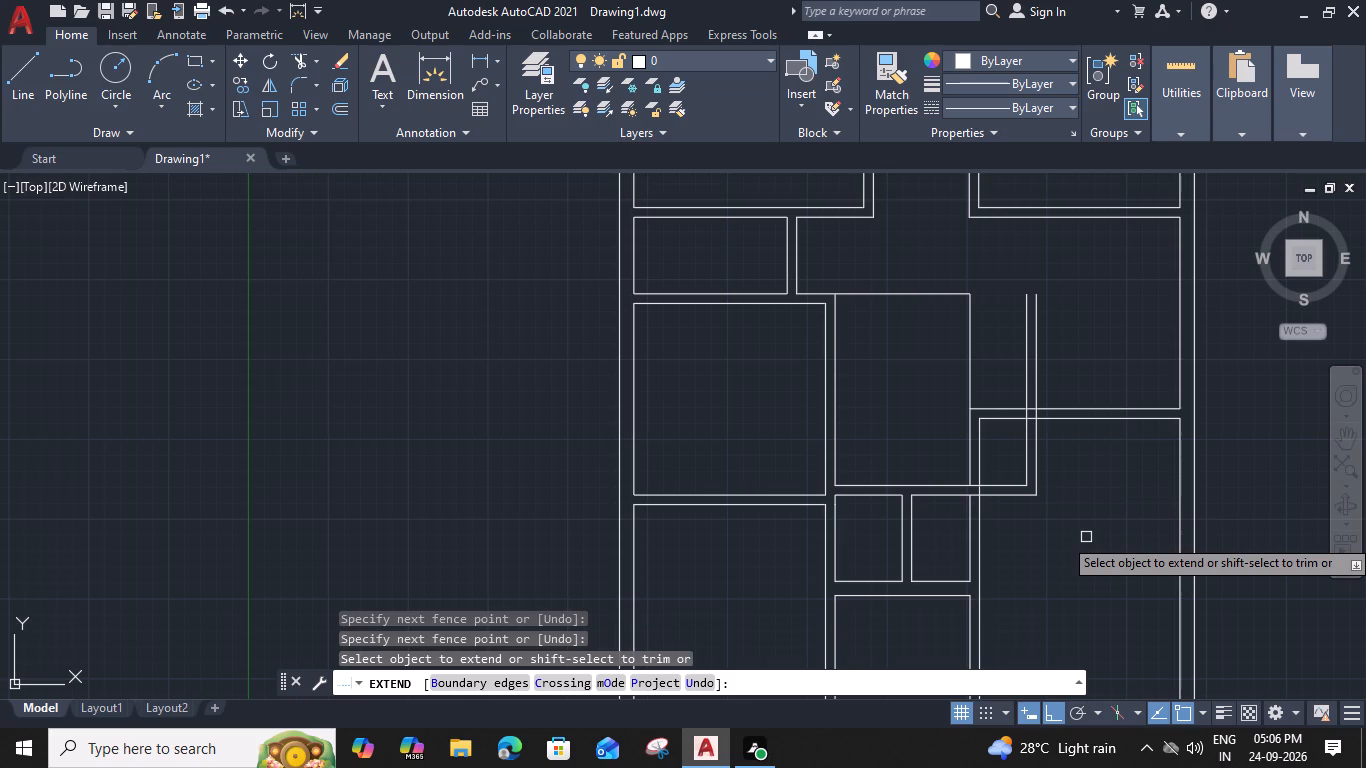
Remove the central room's old east wall lines and the horizontal wall stubs between that wall and the new partition.
{"action": "left_click", "coordinate": [977, 443], "text": "shift"}
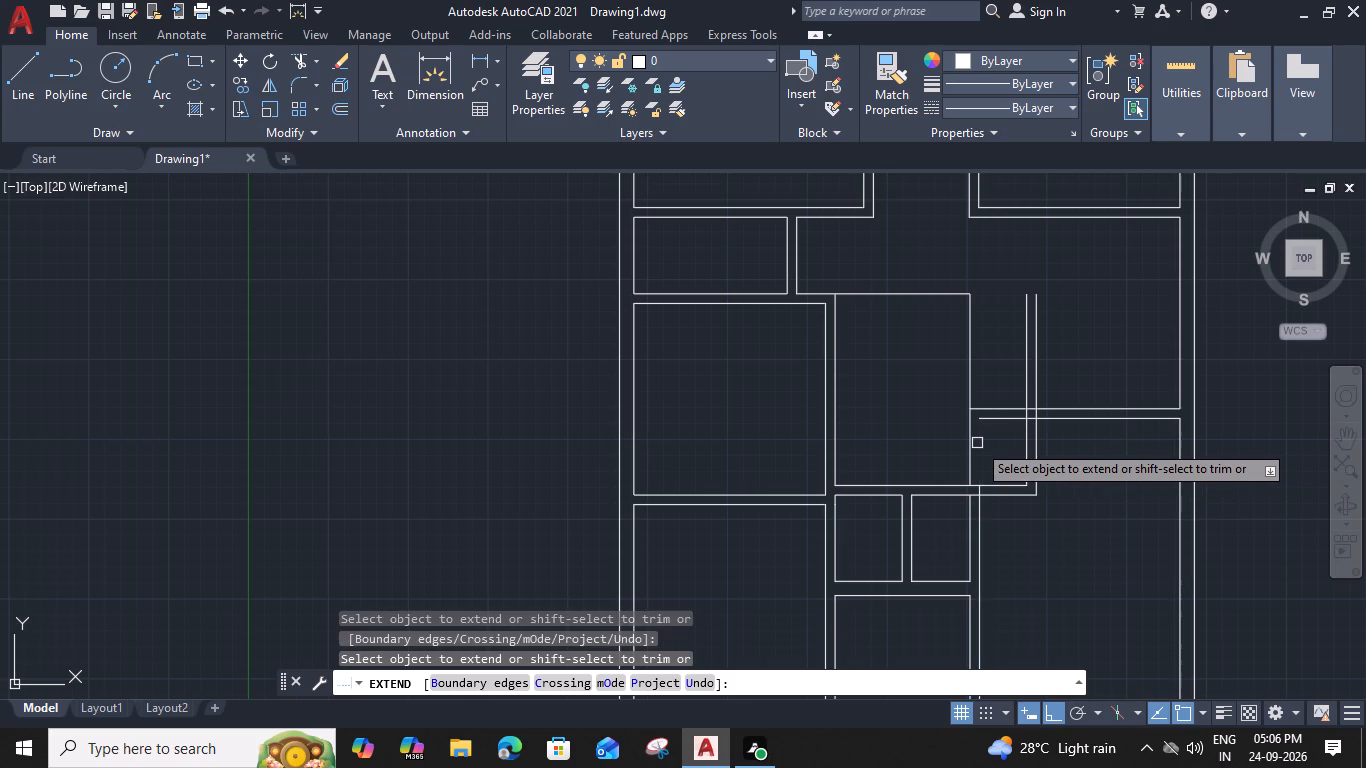
{"action": "left_click", "coordinate": [968, 443], "text": "shift"}
{"action": "left_click", "coordinate": [998, 419], "text": "shift"}
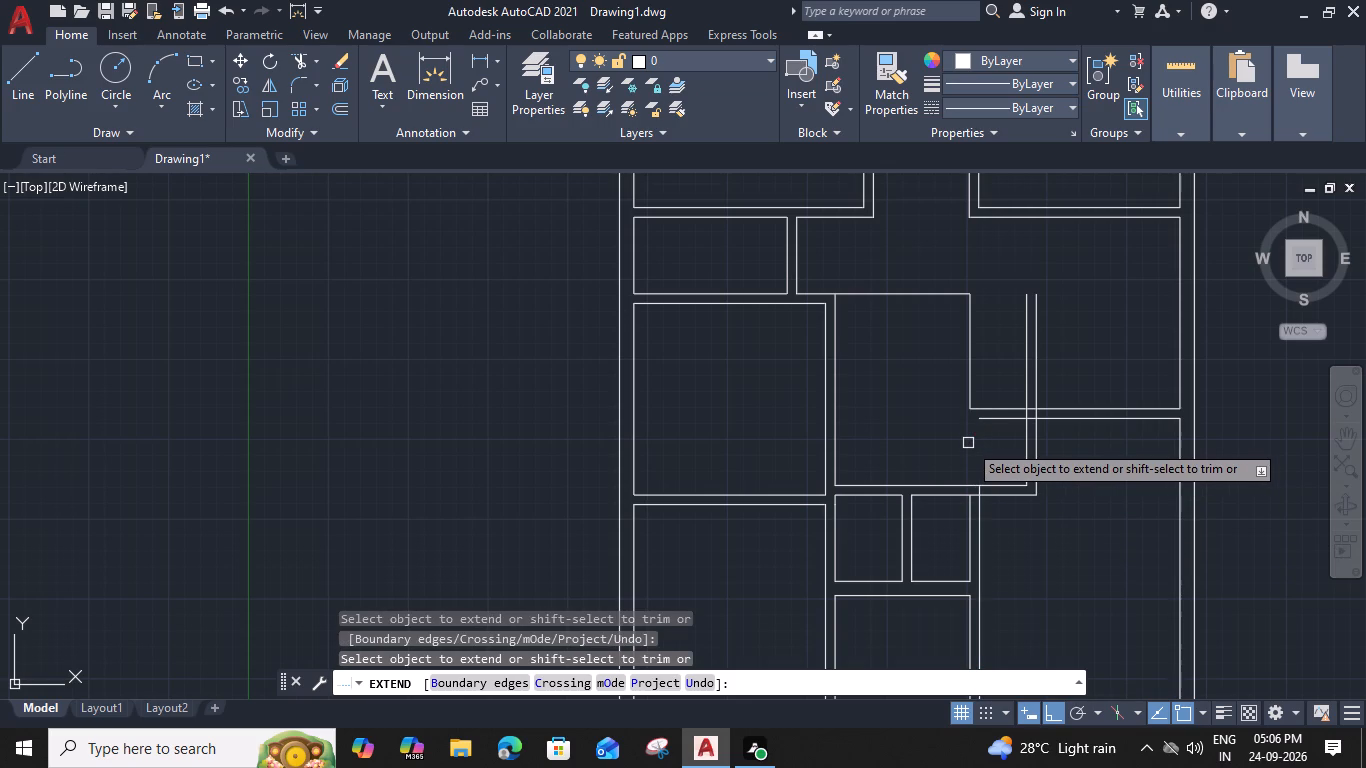
{"action": "left_click", "coordinate": [1000, 406], "text": "shift"}
{"action": "left_click", "coordinate": [968, 391], "text": "shift"}
Trim the leftover crossing lines inside the new partition and where the southeast room's west wall meets the central room's south wall.
{"action": "scroll", "coordinate": [1031, 406], "scroll_direction": "up", "scroll_amount": 1}
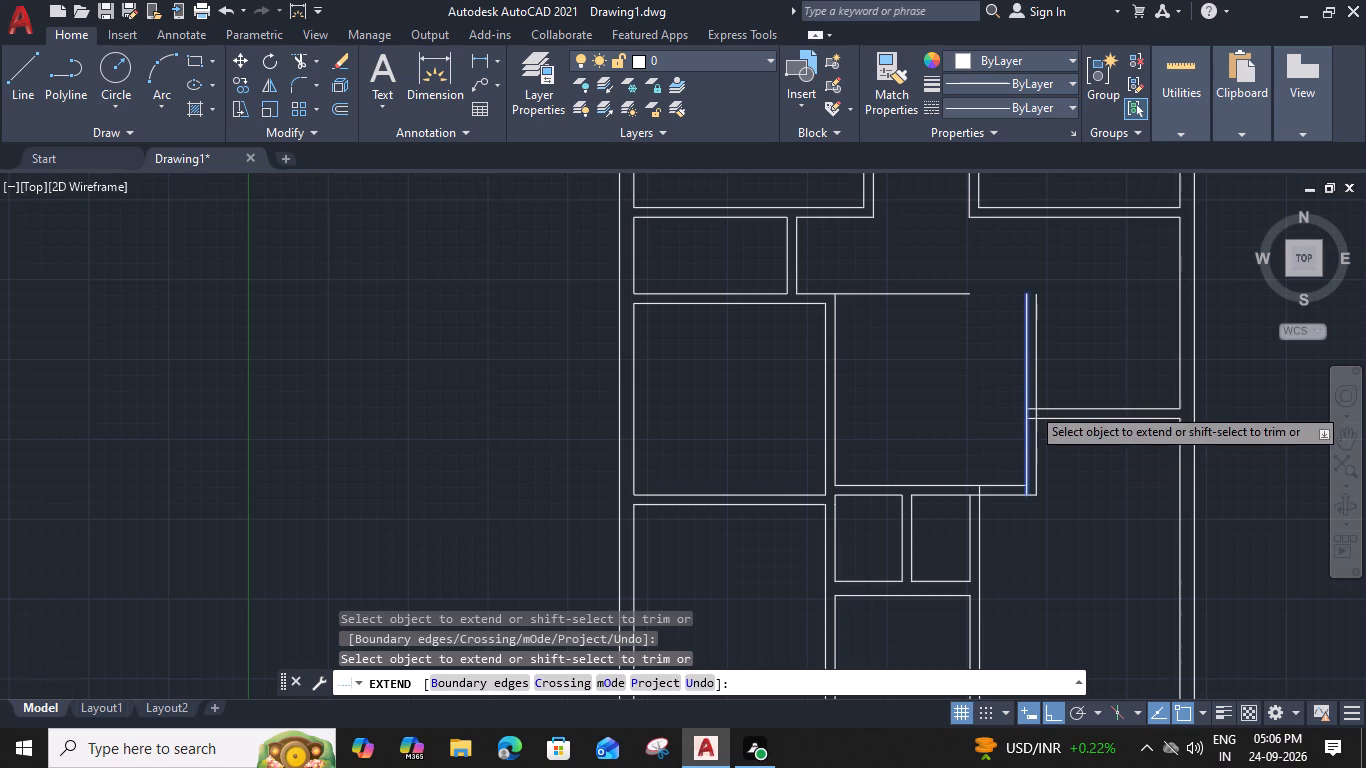
{"action": "scroll", "coordinate": [1031, 406], "scroll_direction": "up", "scroll_amount": 2}
{"action": "left_click", "coordinate": [1032, 406], "text": "shift"}
{"action": "left_click", "coordinate": [1032, 460], "text": "shift"}
{"action": "scroll", "coordinate": [1032, 460], "scroll_direction": "down", "scroll_amount": 3}
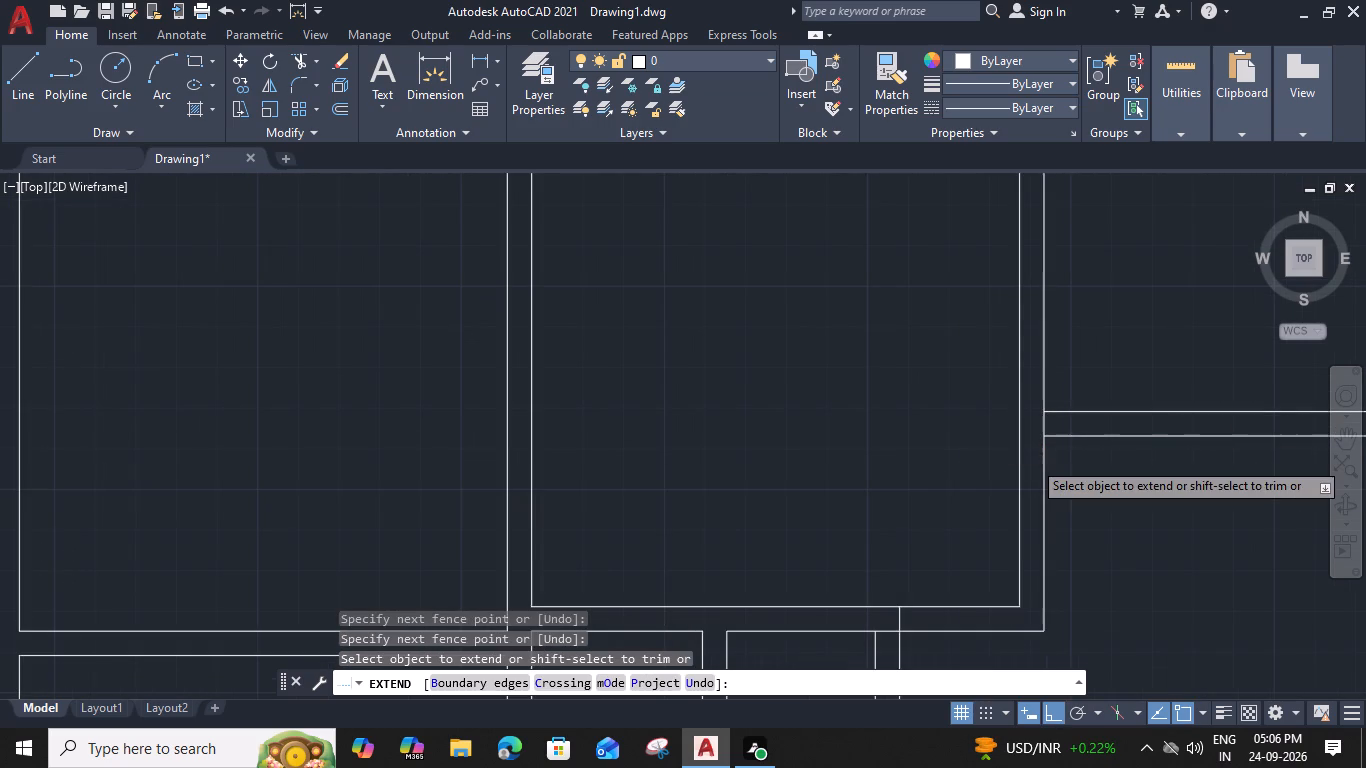
{"action": "scroll", "coordinate": [998, 491], "scroll_direction": "up", "scroll_amount": 4}
{"action": "left_click", "coordinate": [1011, 538], "text": "shift"}
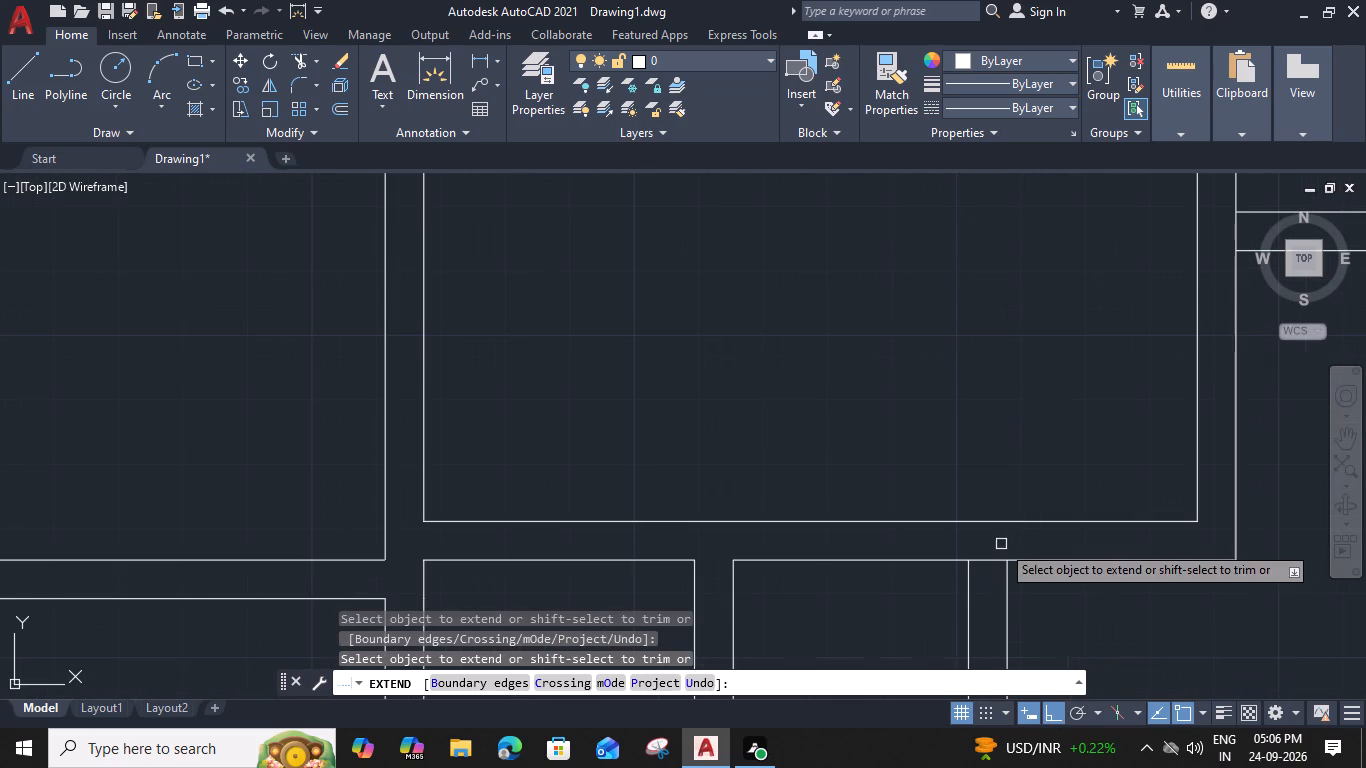
{"action": "left_click", "coordinate": [986, 565], "text": "shift"}
Extend the central room's north side line east to the new partition's outer line.
{"action": "scroll", "coordinate": [986, 565], "scroll_direction": "down", "scroll_amount": 3}
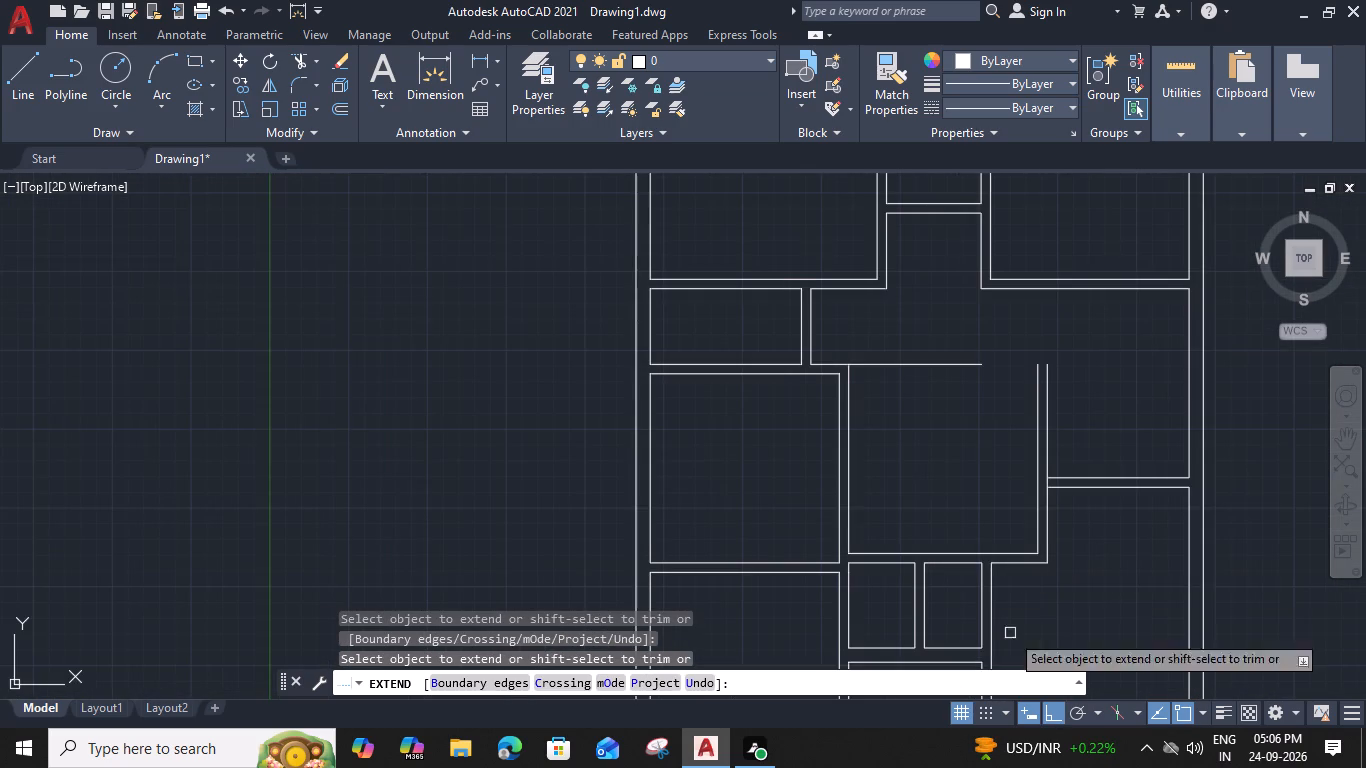
{"action": "middle_click_drag", "start_coordinate": [1029, 591], "coordinate": [1009, 595]}
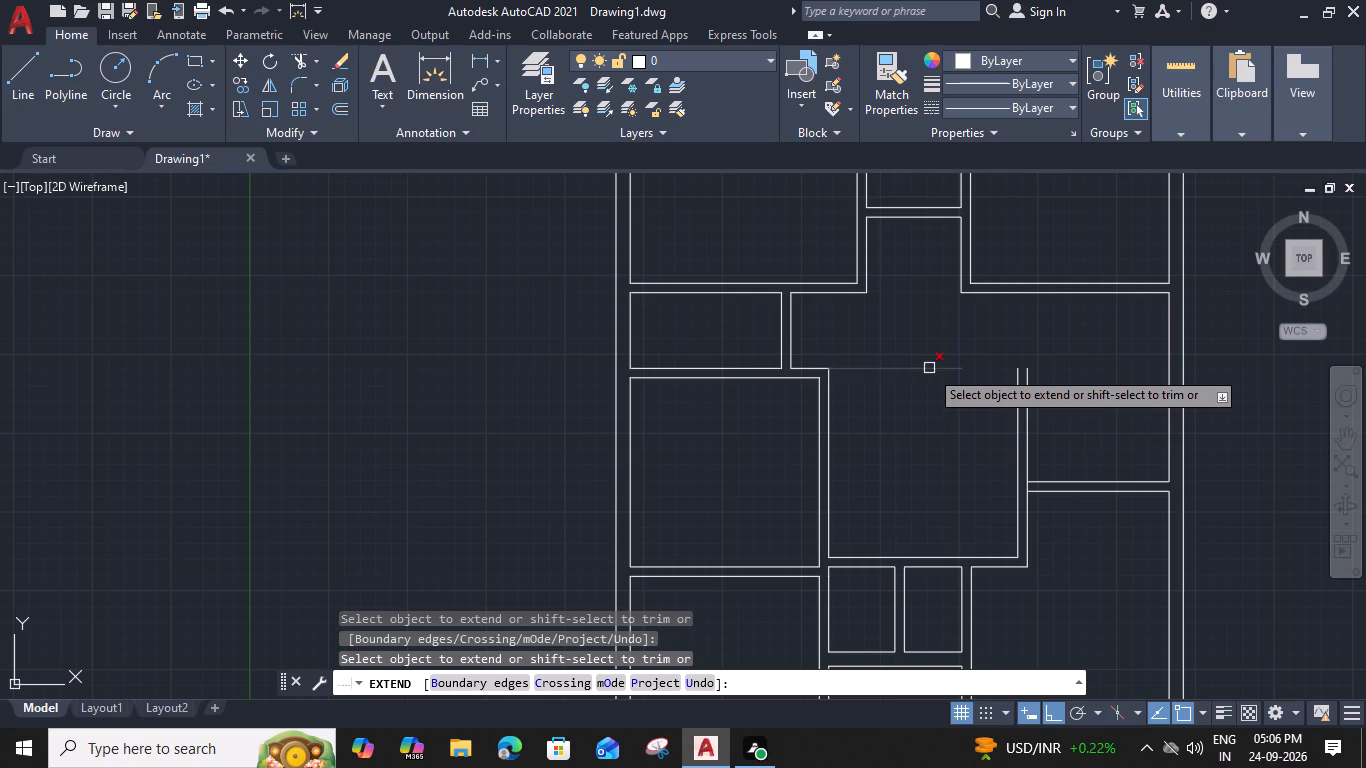
{"action": "left_click", "coordinate": [931, 370]}
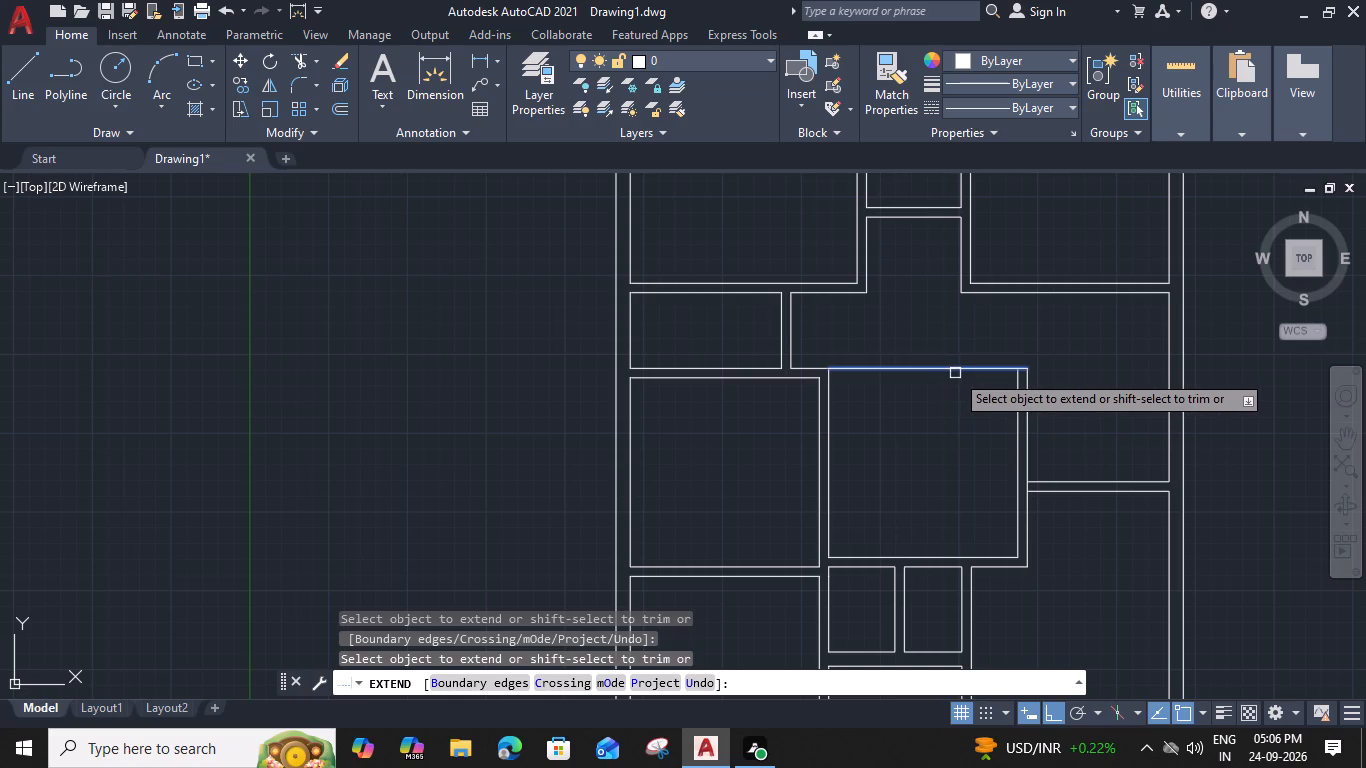
{"action": "left_click", "coordinate": [956, 373]}
Extend the eastern cross wall's north line to the partition's inner line, and trim the partition's outer line and stubs north of that wall.
{"action": "middle_click_drag", "start_coordinate": [1099, 456], "coordinate": [1099, 458]}
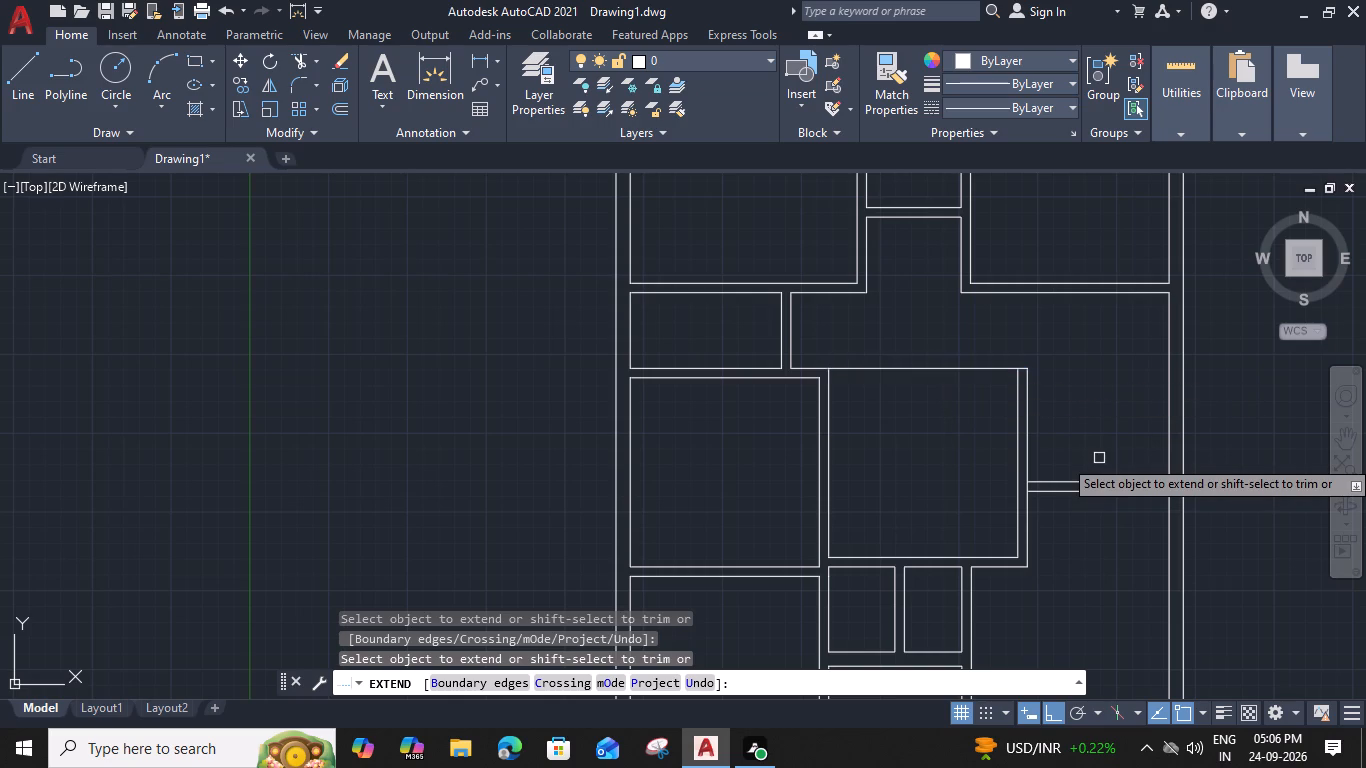
{"action": "middle_click_drag", "start_coordinate": [1099, 458], "coordinate": [1134, 404]}
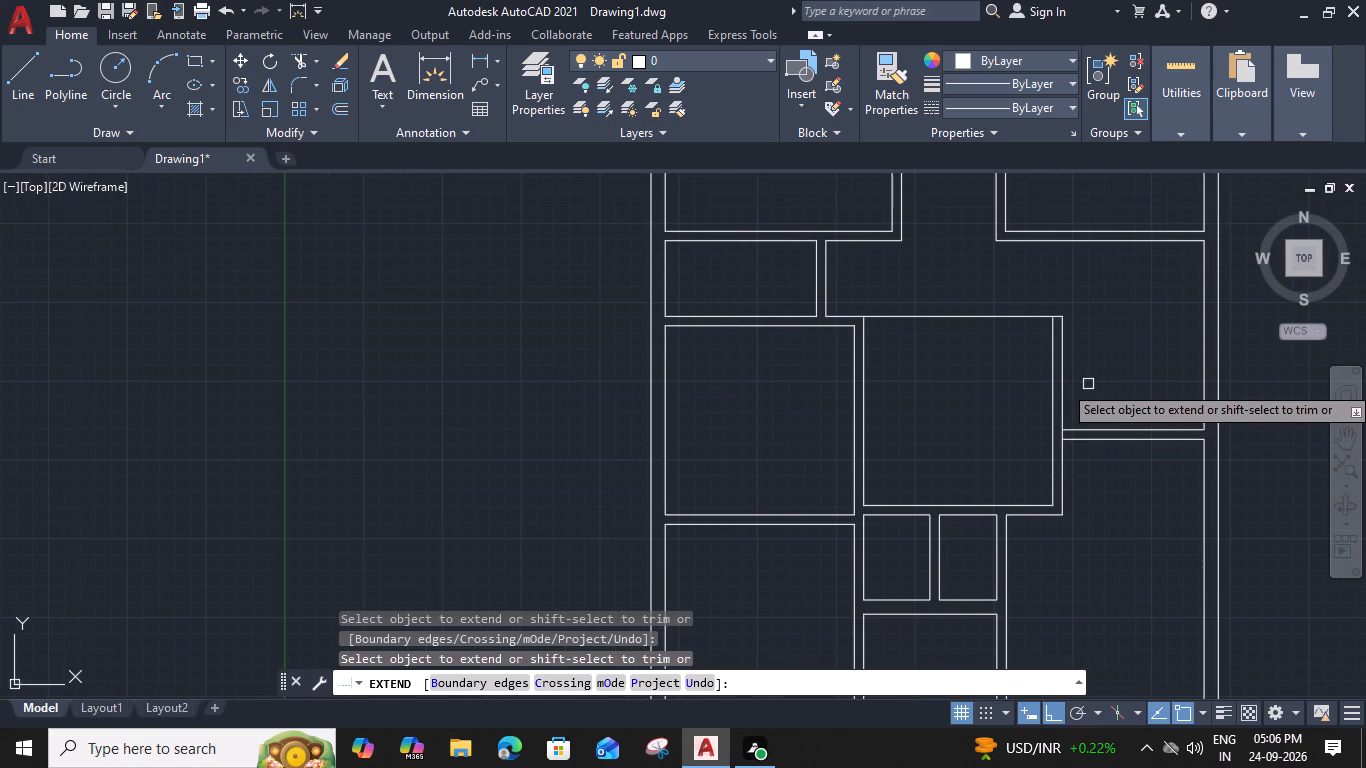
{"action": "middle_click_drag", "start_coordinate": [1085, 384], "coordinate": [1083, 374]}
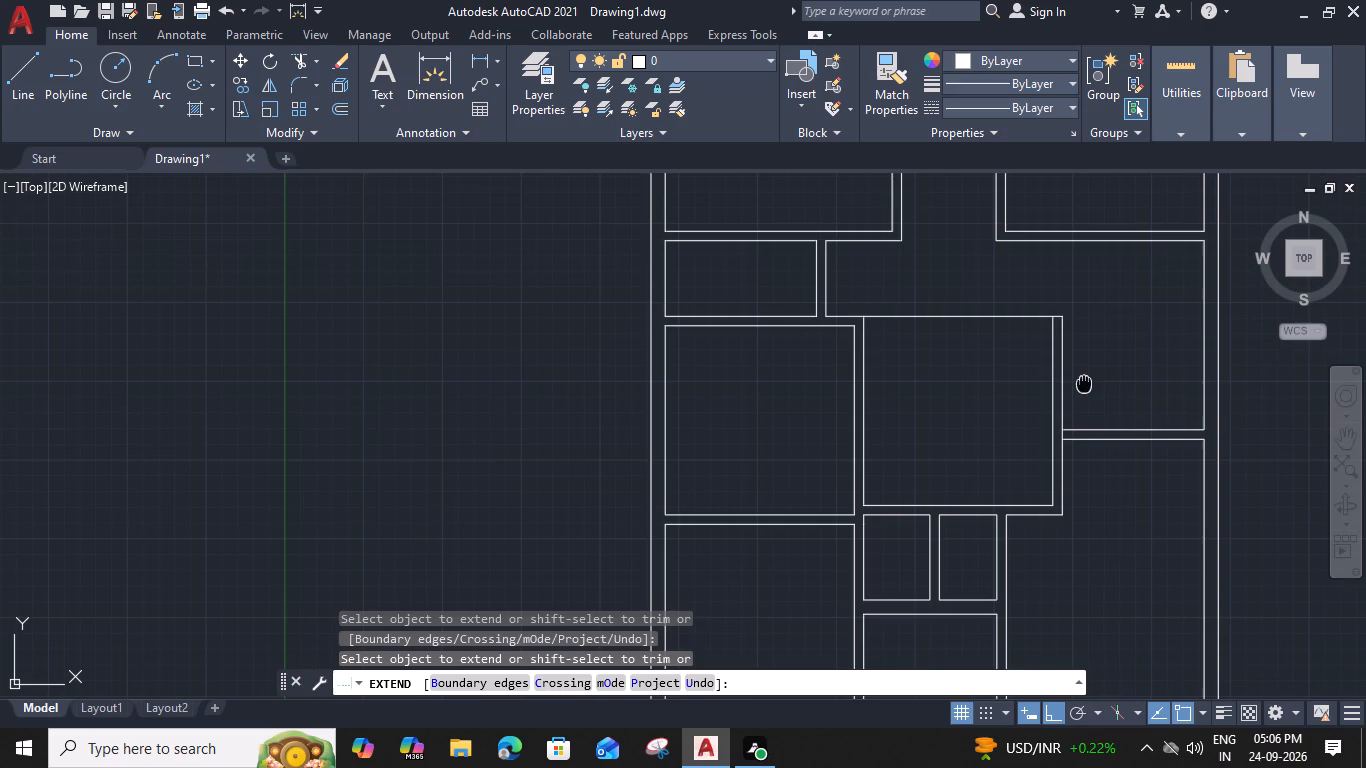
{"action": "left_click", "coordinate": [1118, 420]}
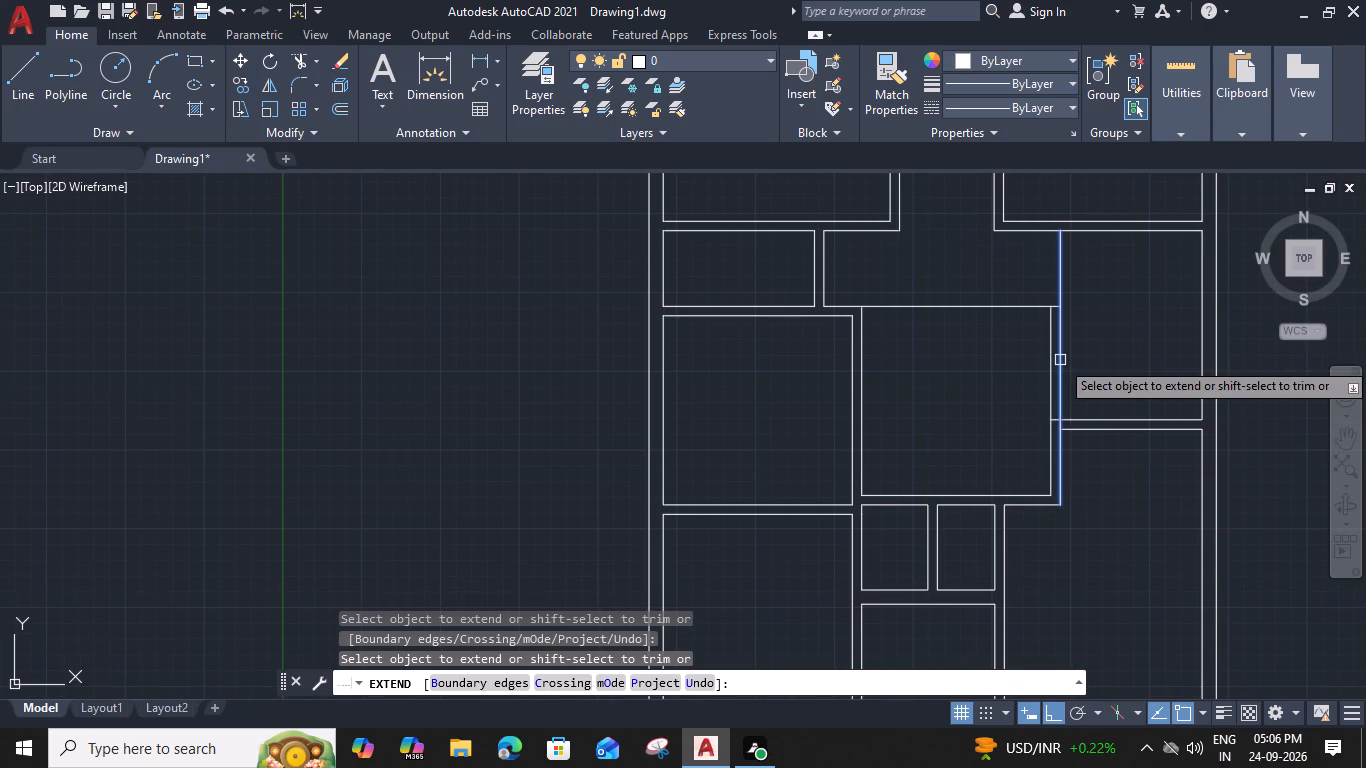
{"action": "left_click", "coordinate": [1060, 360], "text": "shift"}
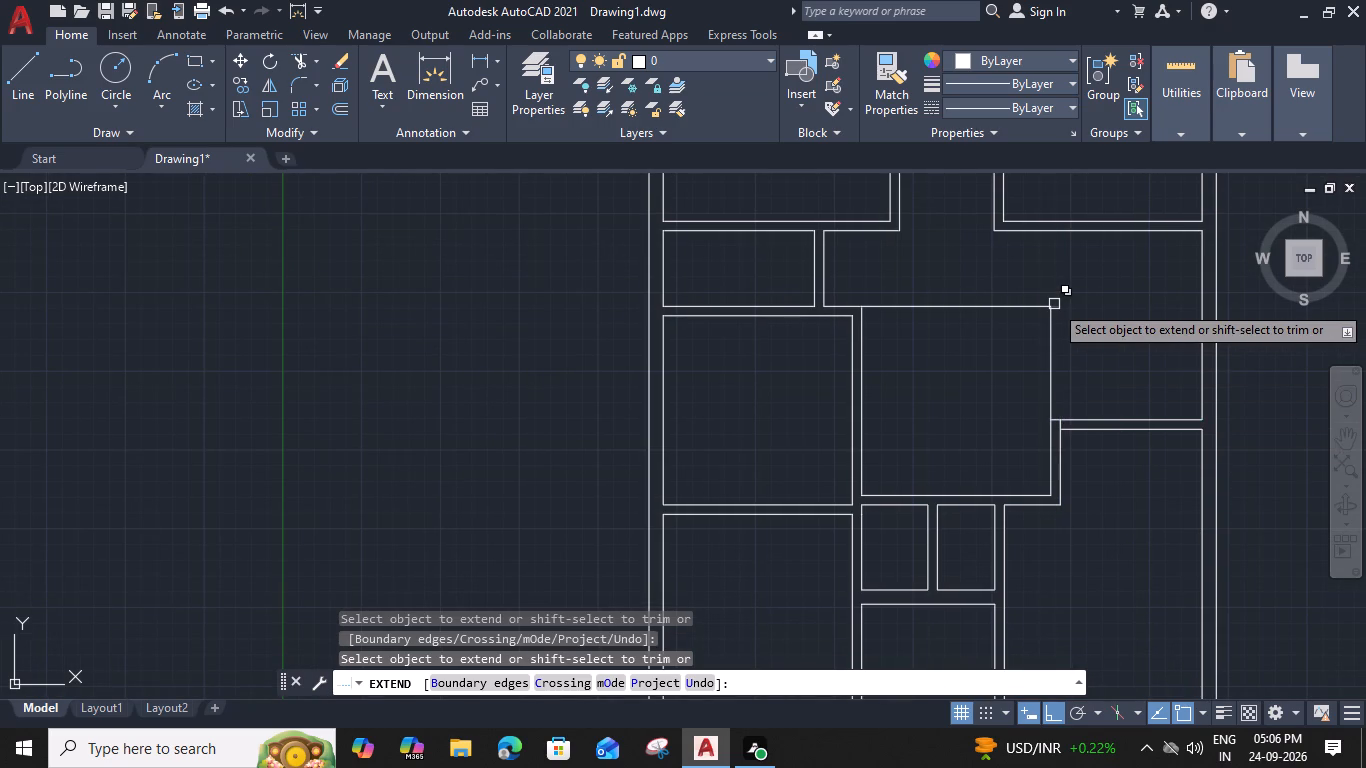
{"action": "left_click", "coordinate": [1057, 308], "text": "shift"}
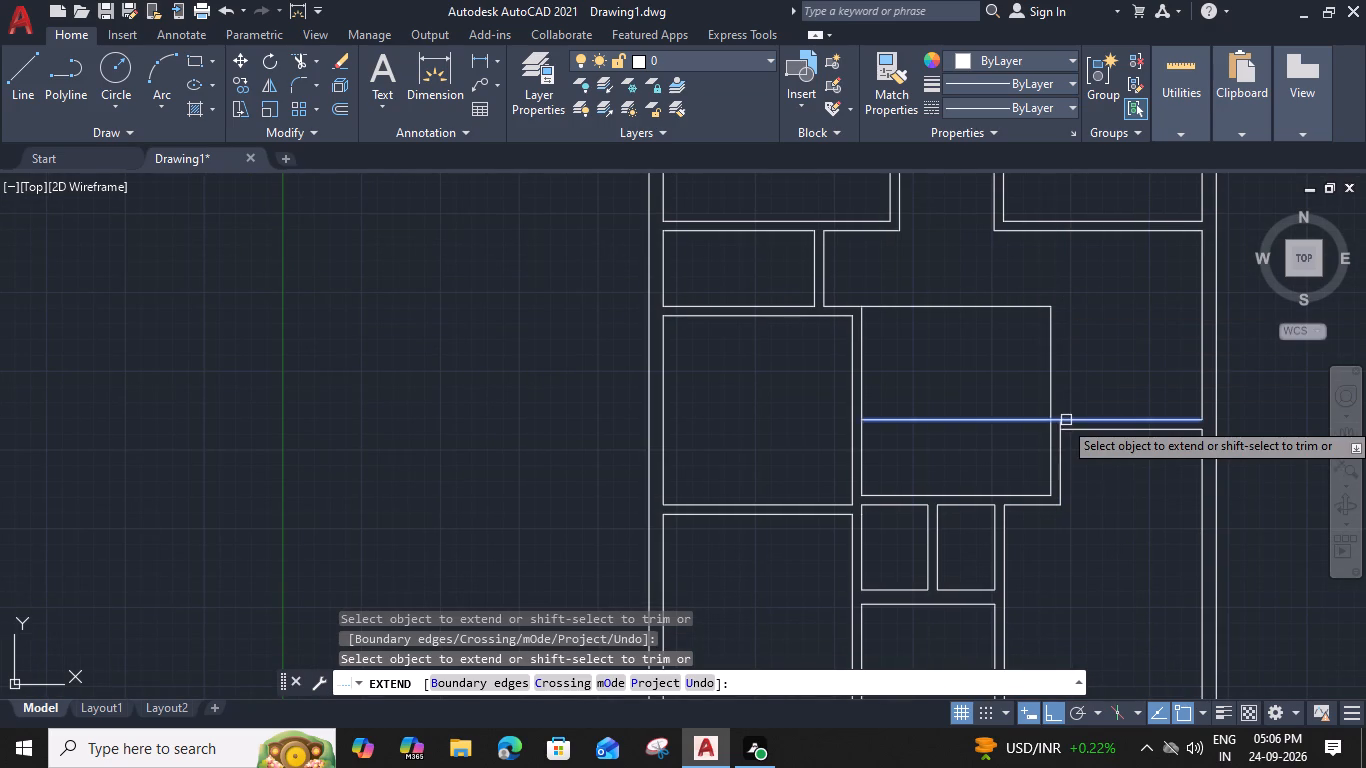
{"action": "scroll", "coordinate": [1066, 420], "scroll_direction": "up", "scroll_amount": 3}
{"action": "left_click", "coordinate": [1042, 430], "text": "shift"}
{"action": "scroll", "coordinate": [1042, 430], "scroll_direction": "down", "scroll_amount": 2}
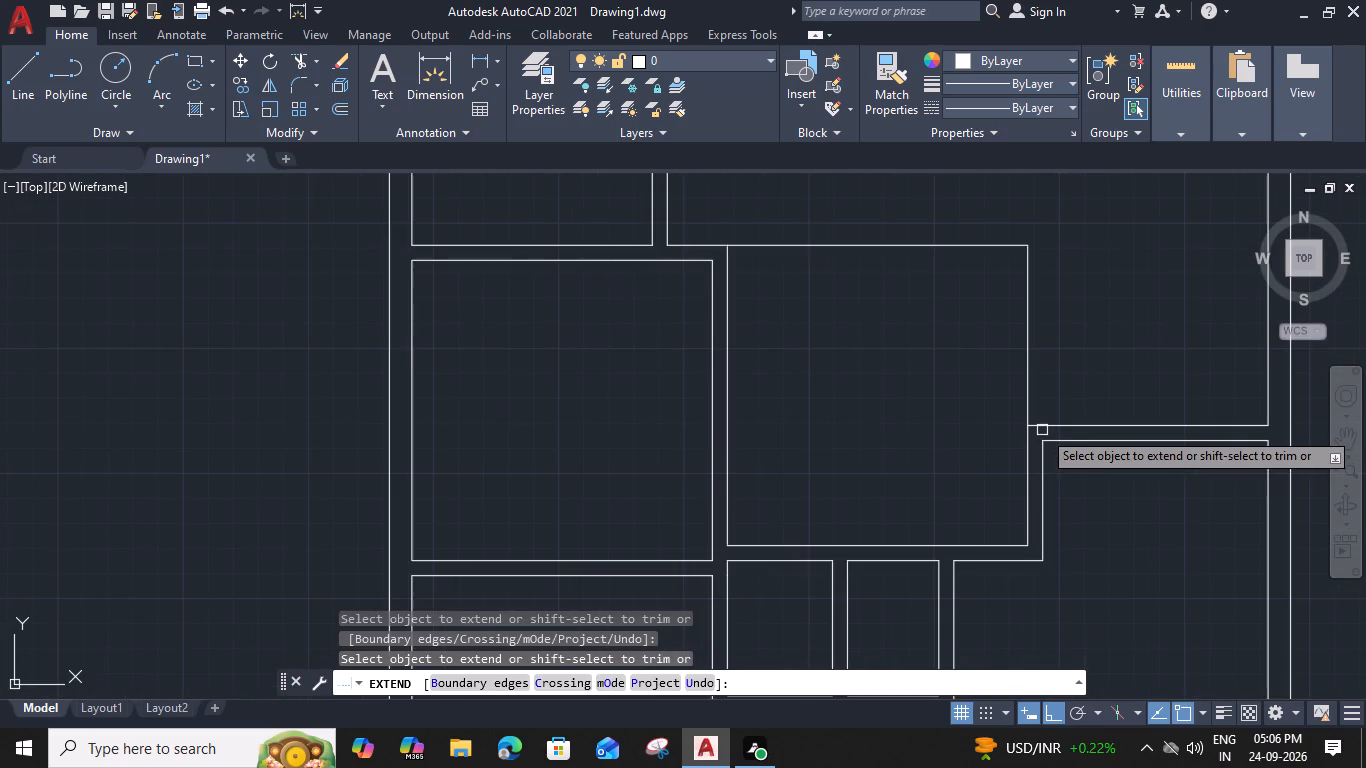
{"action": "scroll", "coordinate": [1105, 513], "scroll_direction": "down", "scroll_amount": 2}
{"action": "middle_click_drag", "start_coordinate": [1104, 515], "coordinate": [1114, 384]}
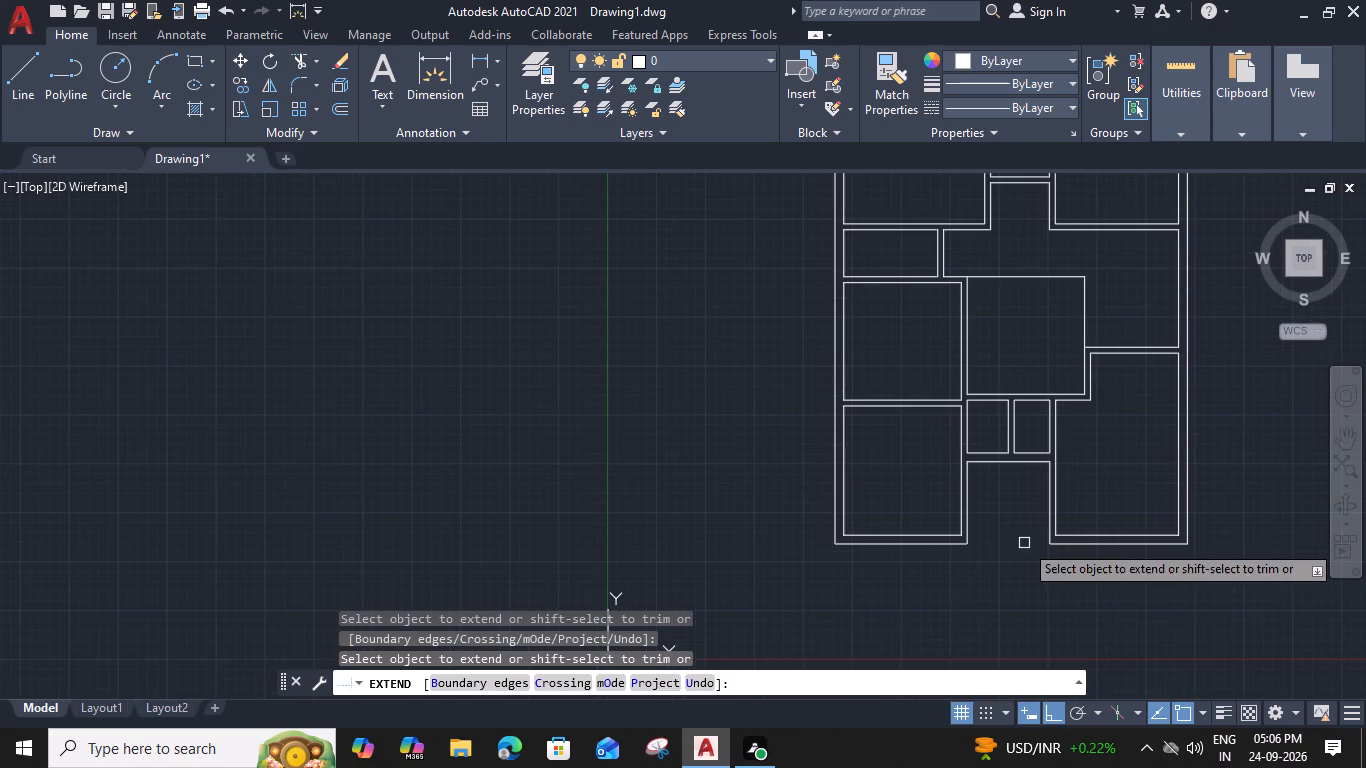
{"action": "key", "text": "Escape"}
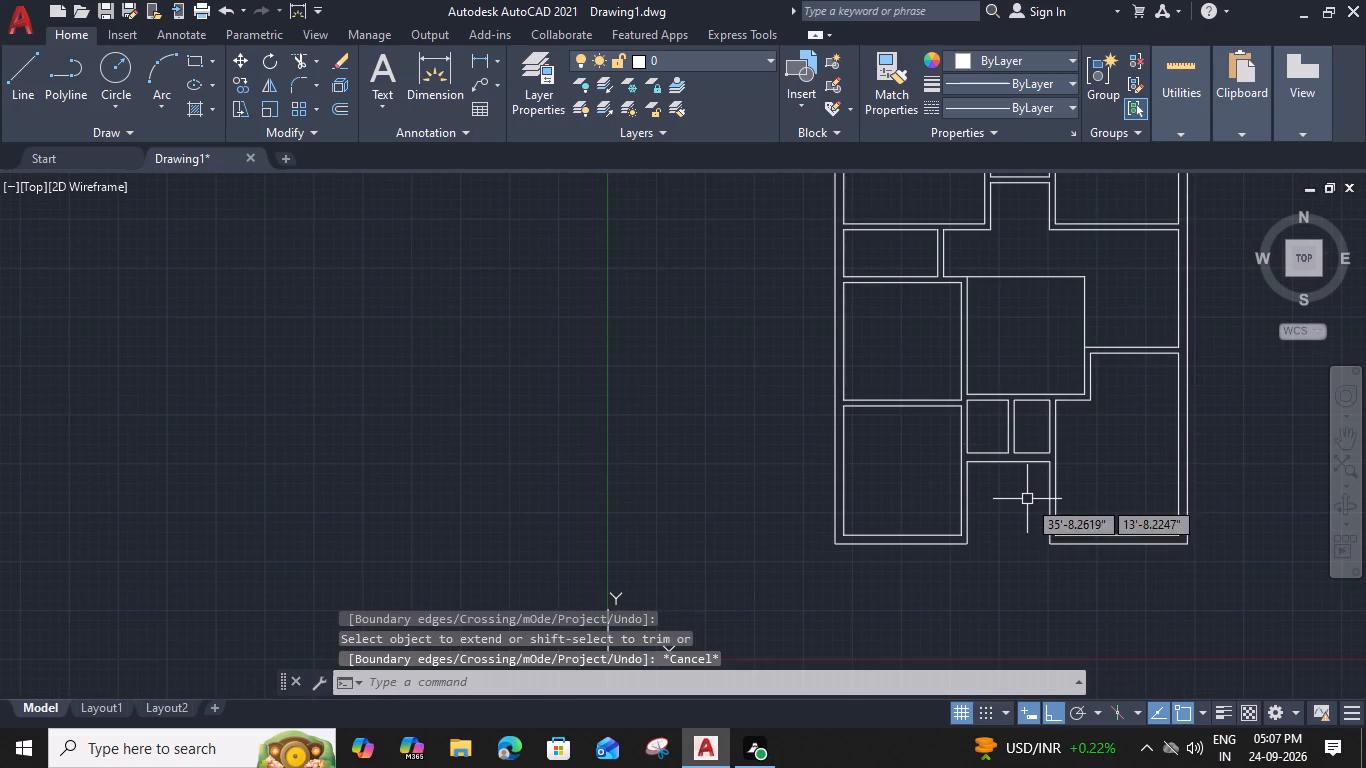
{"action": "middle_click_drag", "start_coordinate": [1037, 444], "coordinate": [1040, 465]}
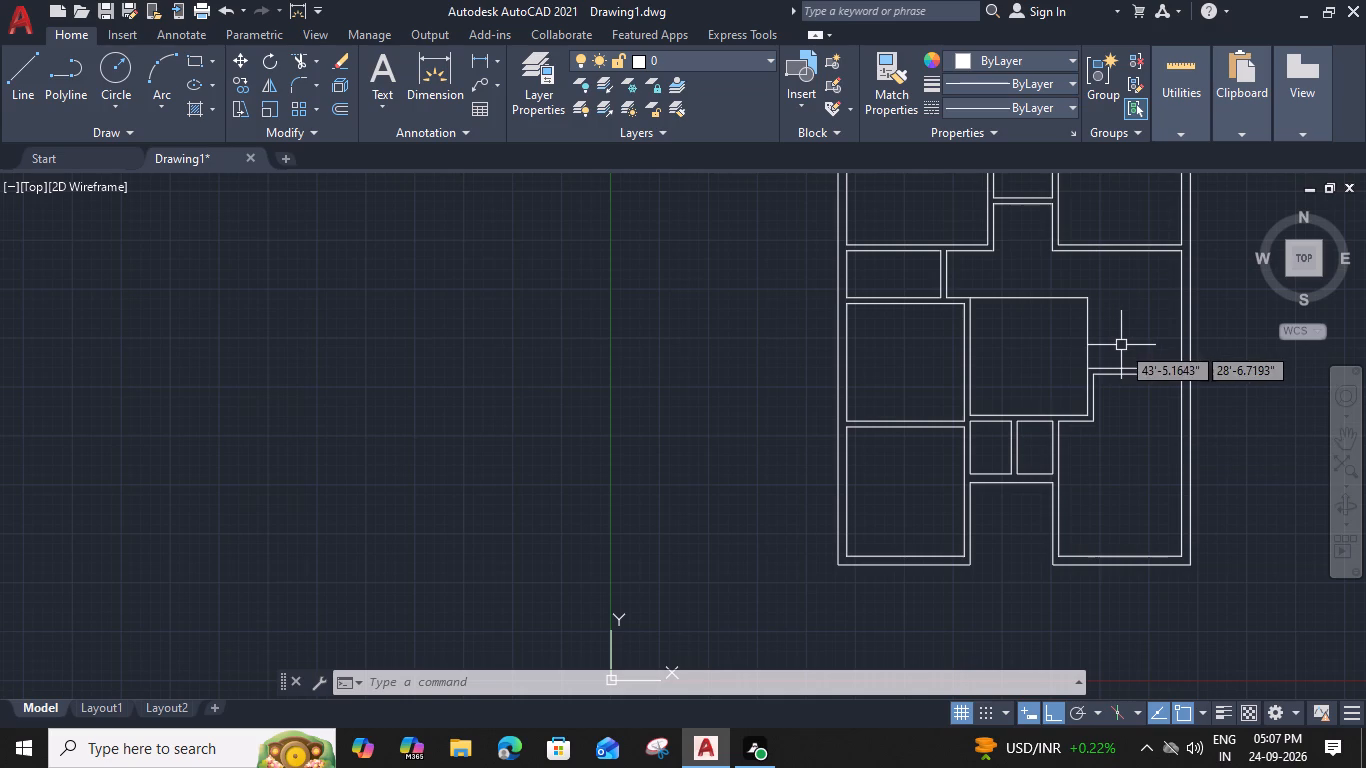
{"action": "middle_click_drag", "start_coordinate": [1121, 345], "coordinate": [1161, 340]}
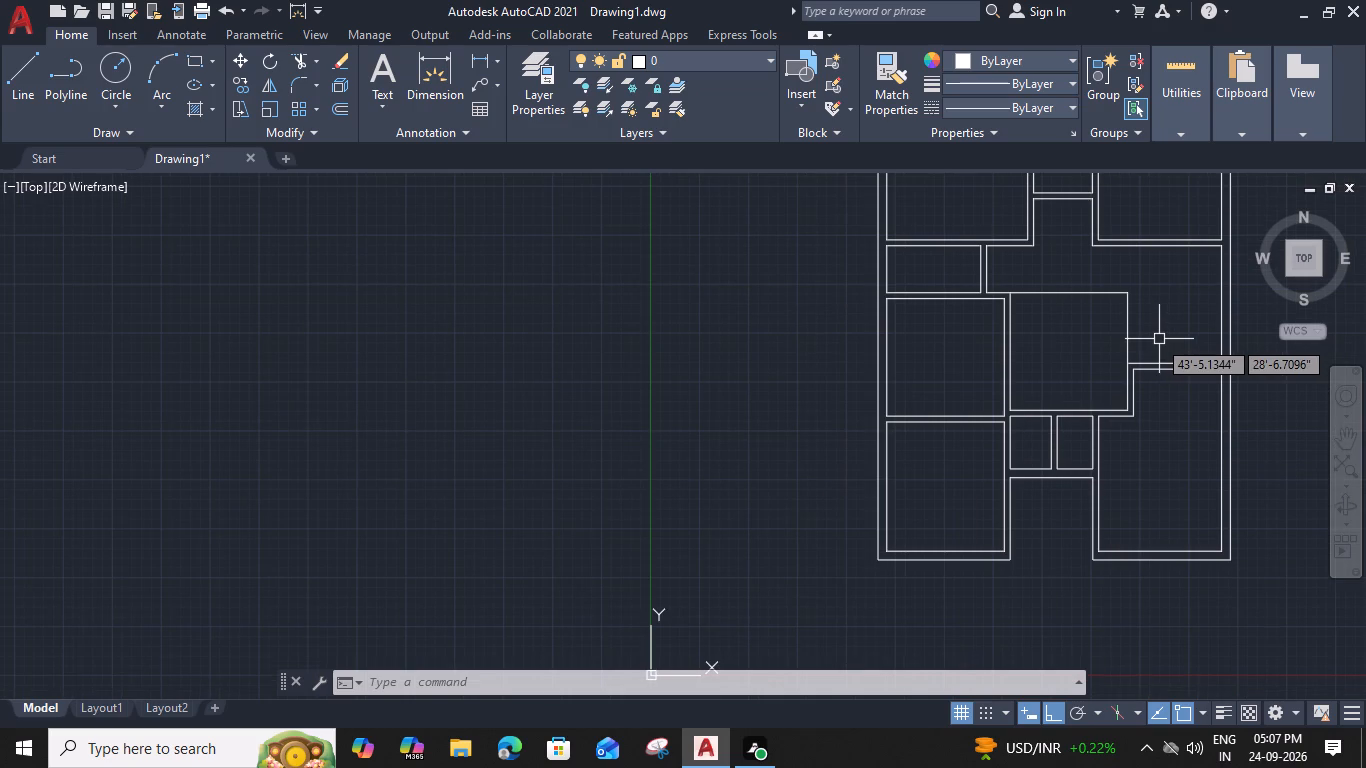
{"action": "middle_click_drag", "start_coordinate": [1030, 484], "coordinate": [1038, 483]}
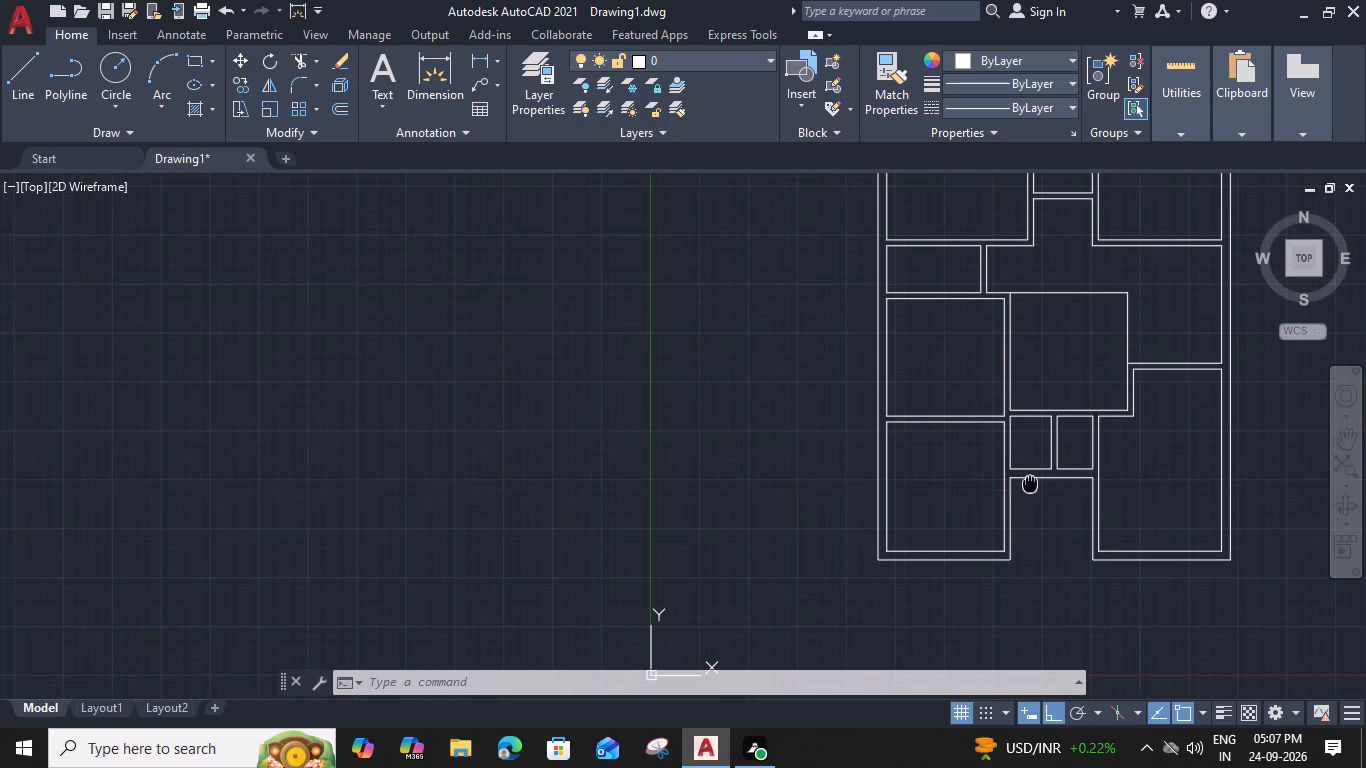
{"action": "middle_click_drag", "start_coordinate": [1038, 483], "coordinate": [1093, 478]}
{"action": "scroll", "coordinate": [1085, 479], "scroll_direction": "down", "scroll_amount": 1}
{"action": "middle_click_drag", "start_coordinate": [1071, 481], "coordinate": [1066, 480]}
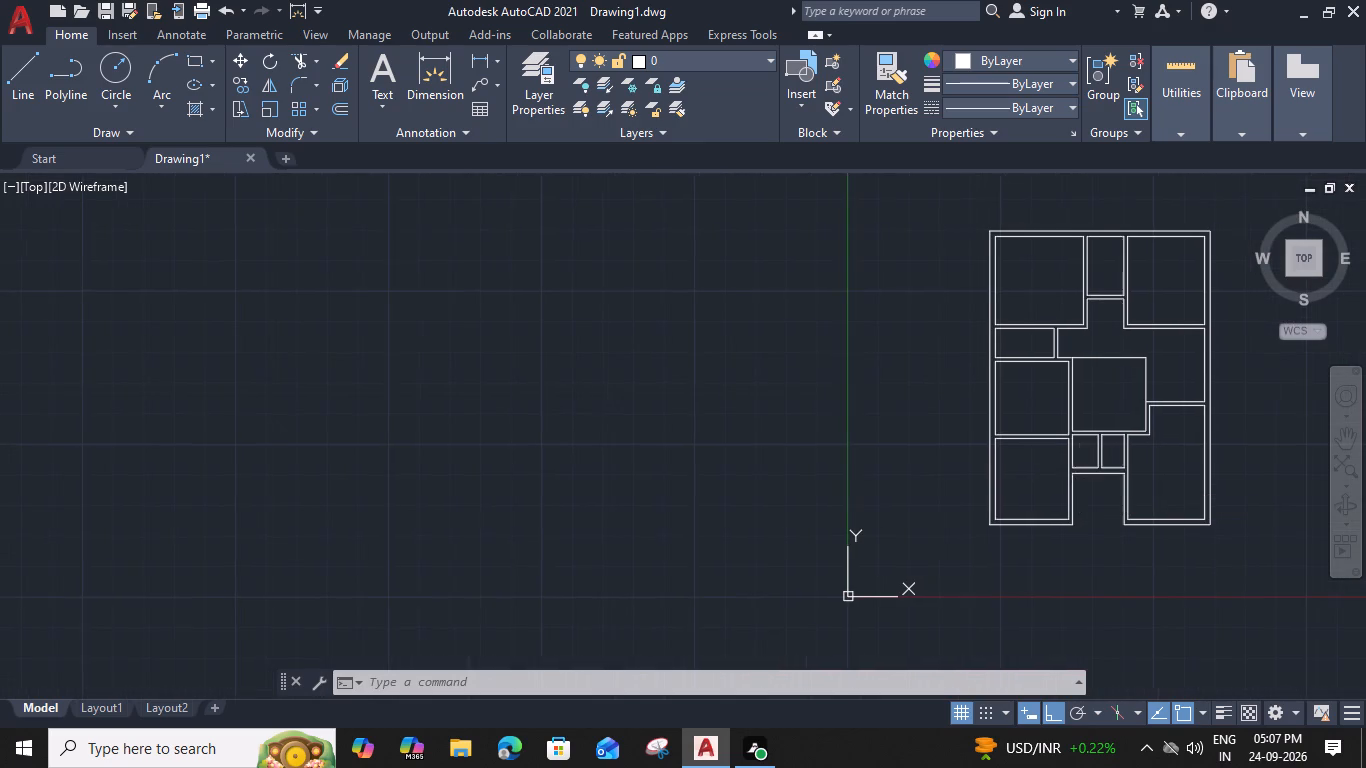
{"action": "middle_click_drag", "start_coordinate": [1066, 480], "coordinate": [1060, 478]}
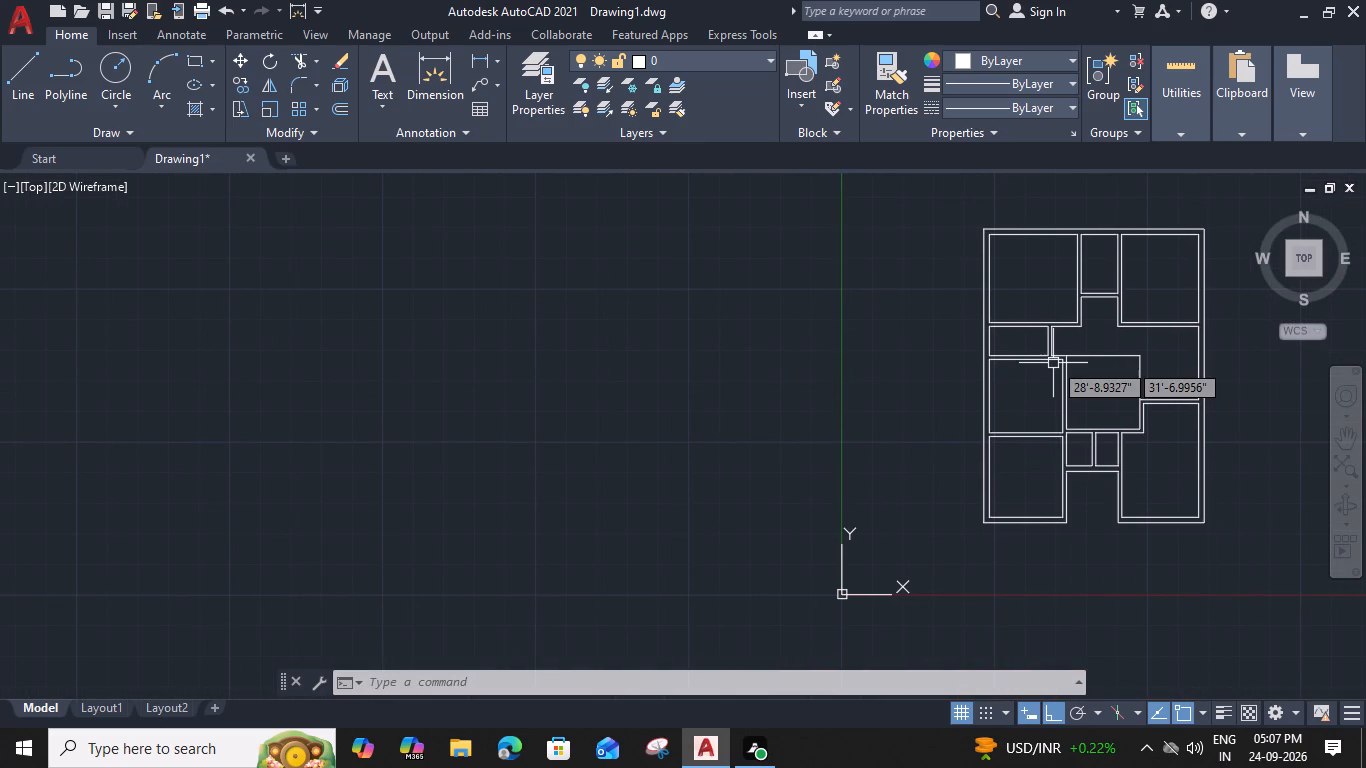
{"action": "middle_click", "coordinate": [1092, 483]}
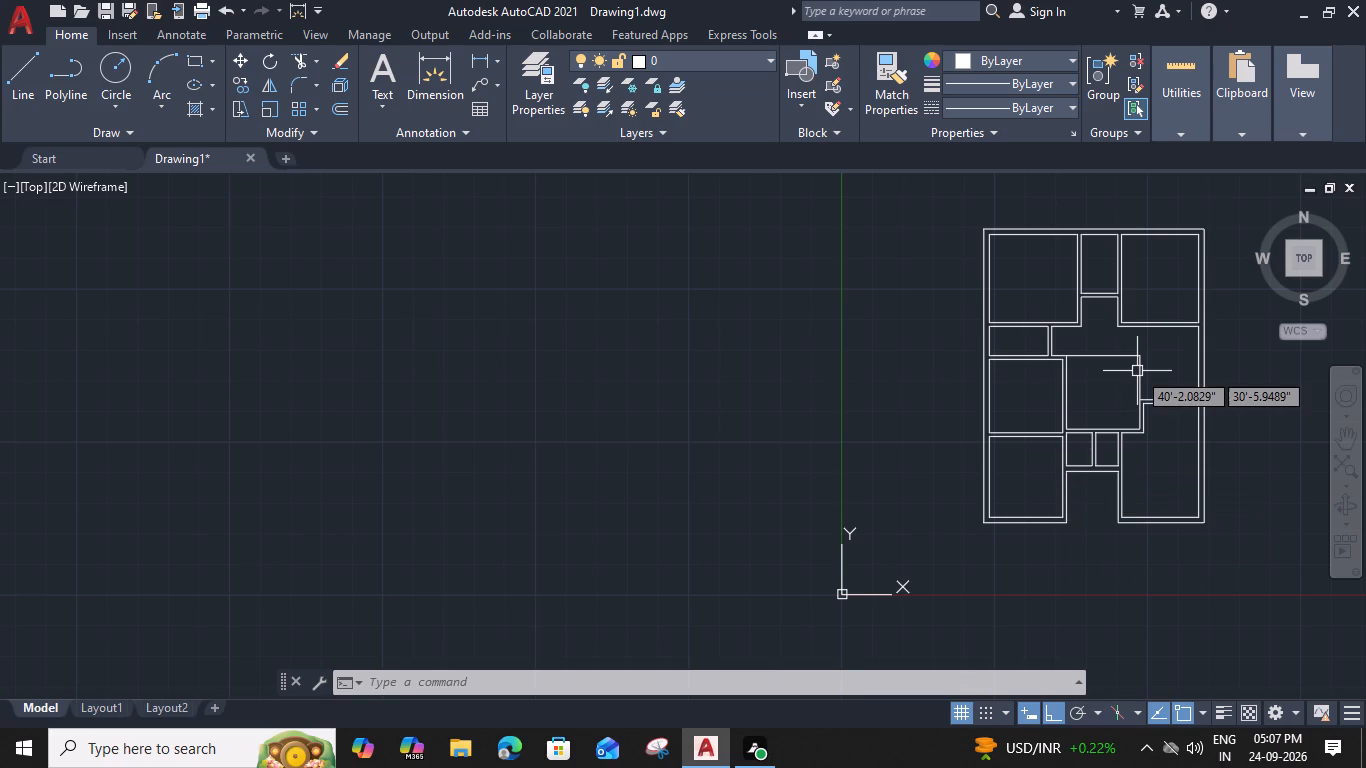
Trim away the new partition's inner line north of the eastern cross wall and the central room's north side line.
{"action": "left_click", "coordinate": [1138, 371]}
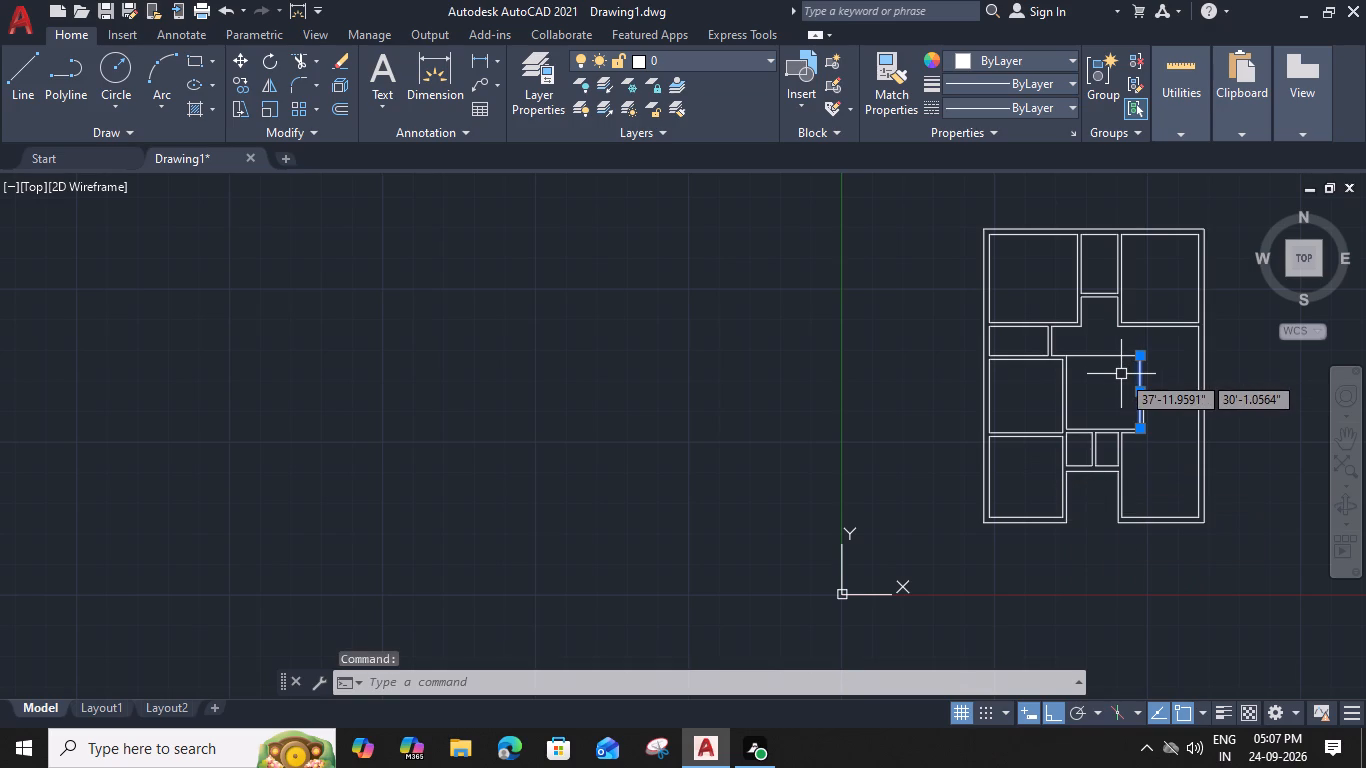
{"action": "key", "text": "Escape"}
{"action": "type", "text": "tr"}
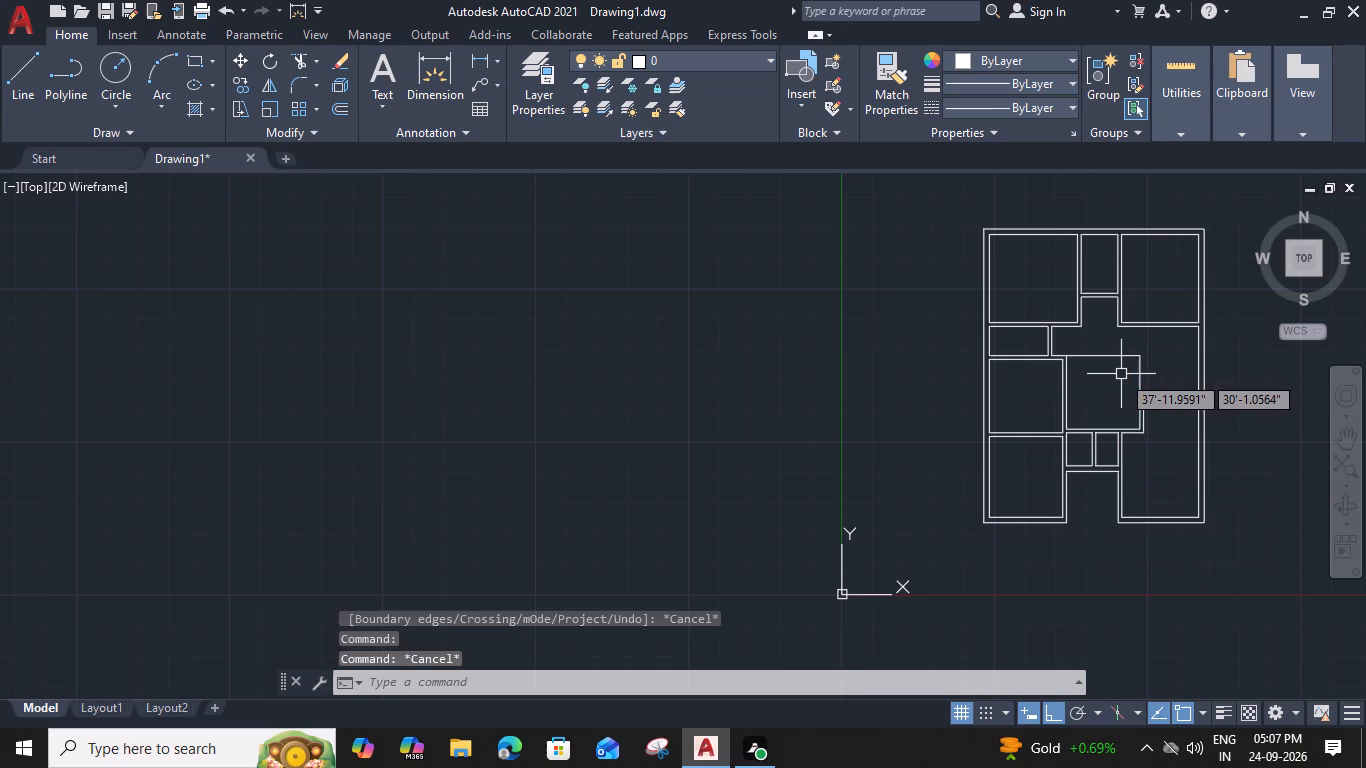
{"action": "key", "text": "space"}
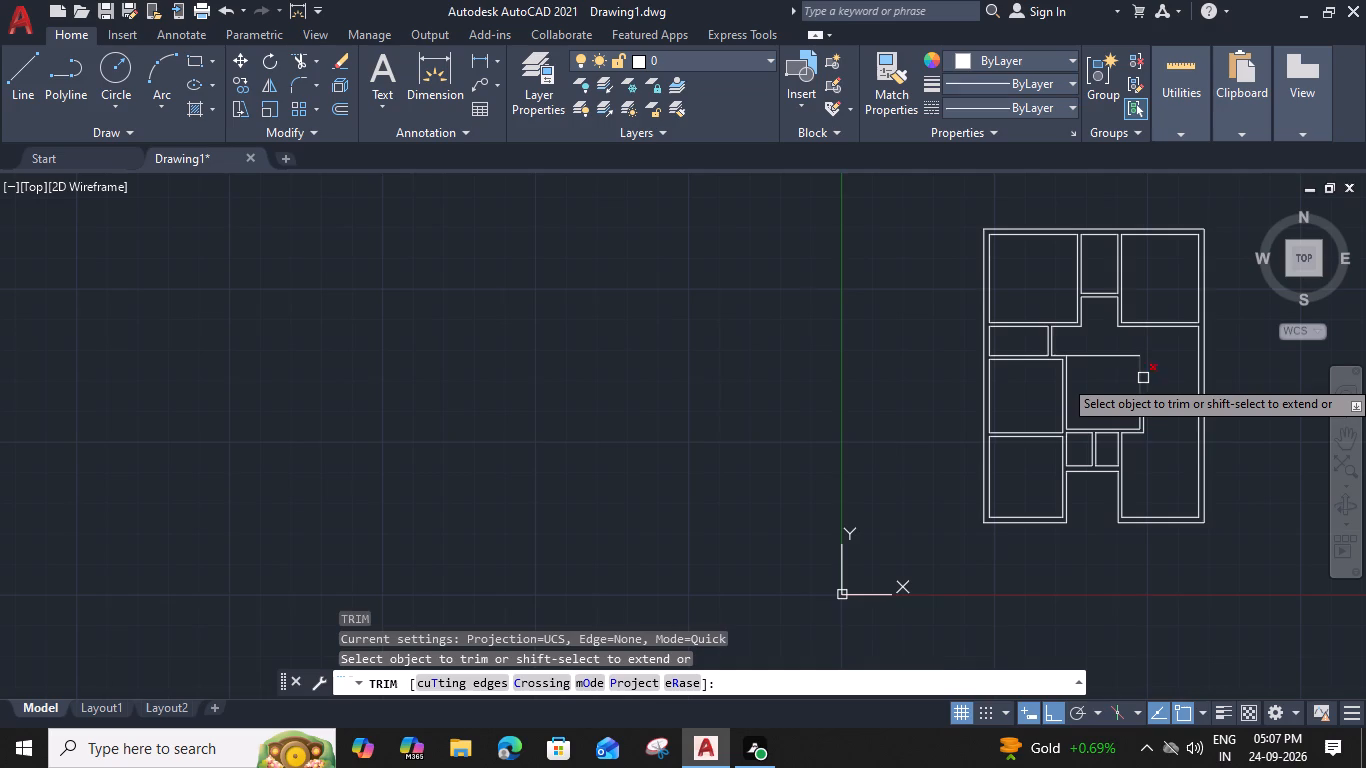
{"action": "scroll", "coordinate": [1144, 377], "scroll_direction": "up", "scroll_amount": 2}
{"action": "left_click", "coordinate": [1129, 376]}
{"action": "left_click", "coordinate": [1107, 325]}
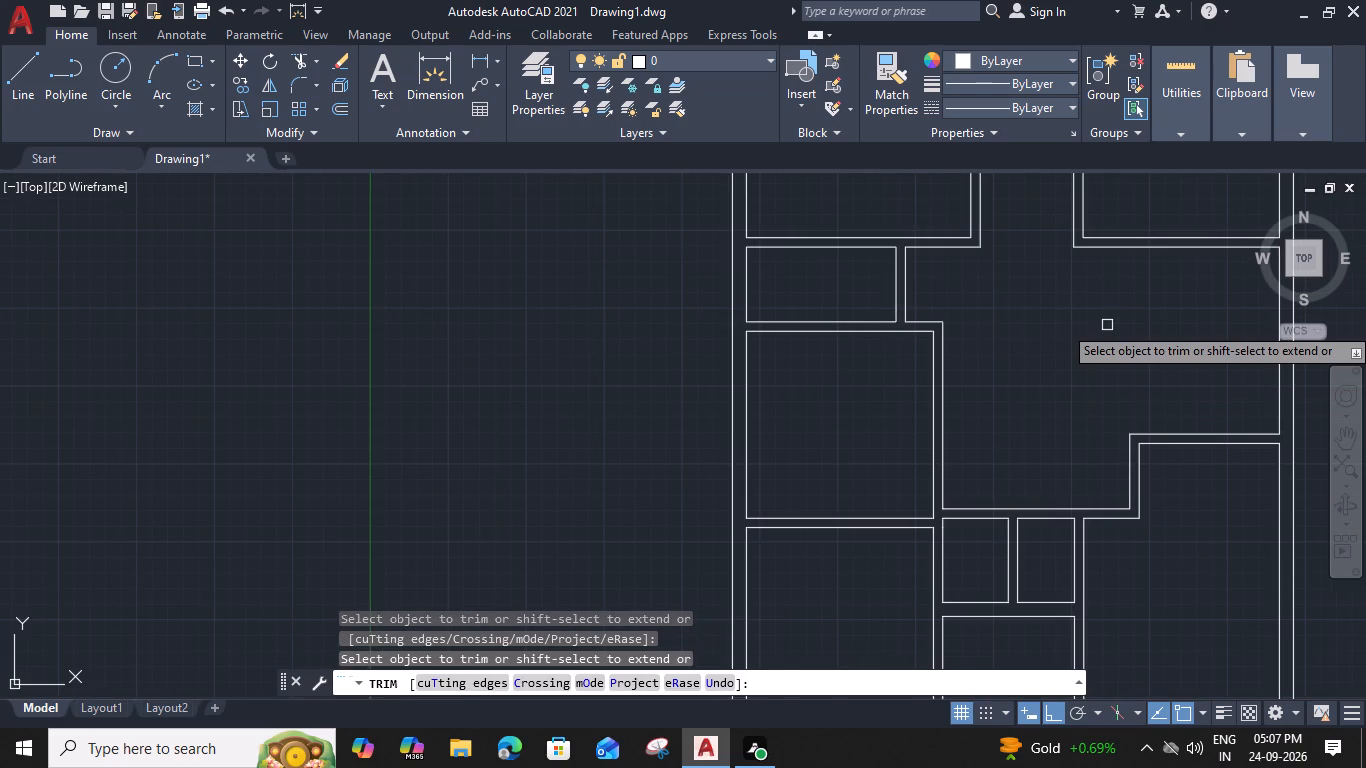
{"action": "key", "text": "Escape"}
Draw a line about 7' long closing the south recess between the outer corners of the southwest and southeast rooms.
{"action": "scroll", "coordinate": [1106, 325], "scroll_direction": "down", "scroll_amount": 2}
{"action": "middle_click_drag", "start_coordinate": [1082, 383], "coordinate": [1075, 385]}
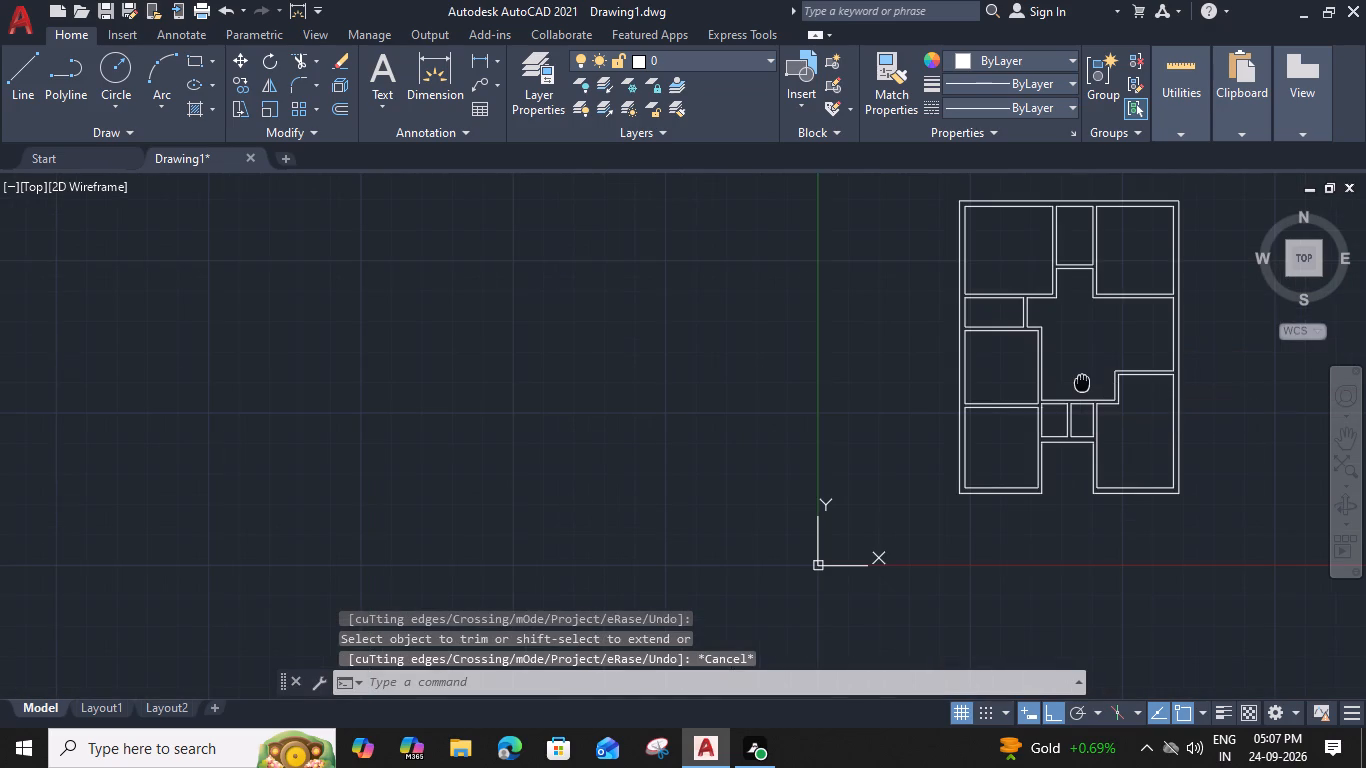
{"action": "middle_click_drag", "start_coordinate": [1075, 385], "coordinate": [995, 419]}
{"action": "scroll", "coordinate": [989, 423], "scroll_direction": "up", "scroll_amount": 1}
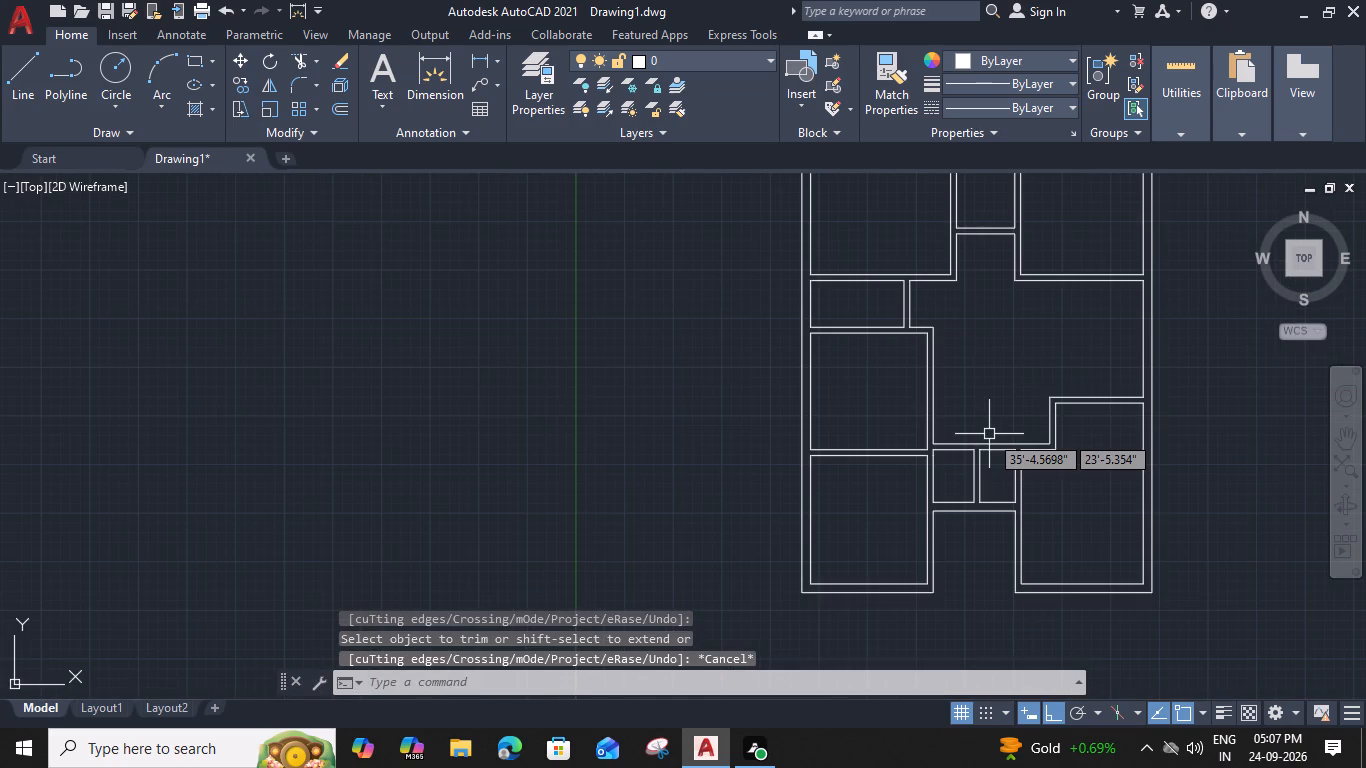
{"action": "middle_click_drag", "start_coordinate": [1001, 603], "coordinate": [1004, 535]}
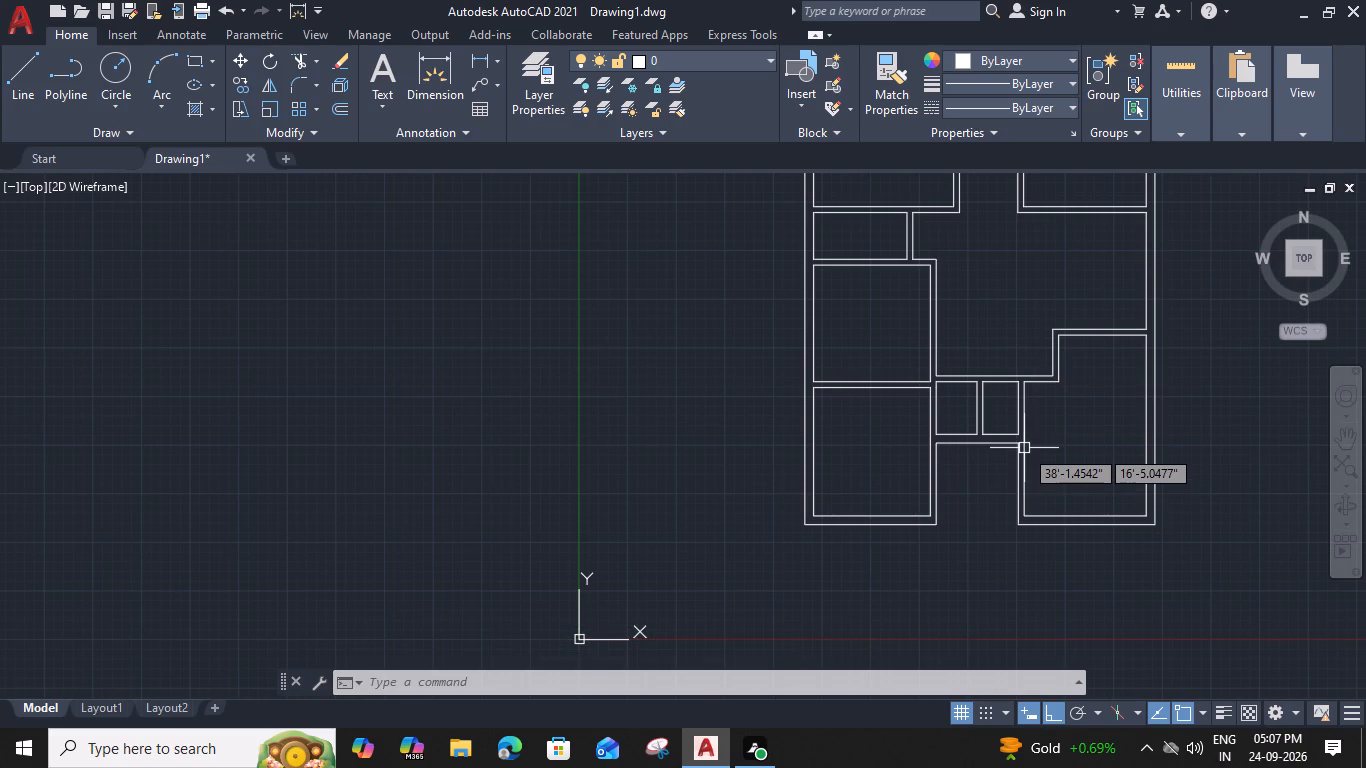
{"action": "scroll", "coordinate": [988, 422], "scroll_direction": "up", "scroll_amount": 2}
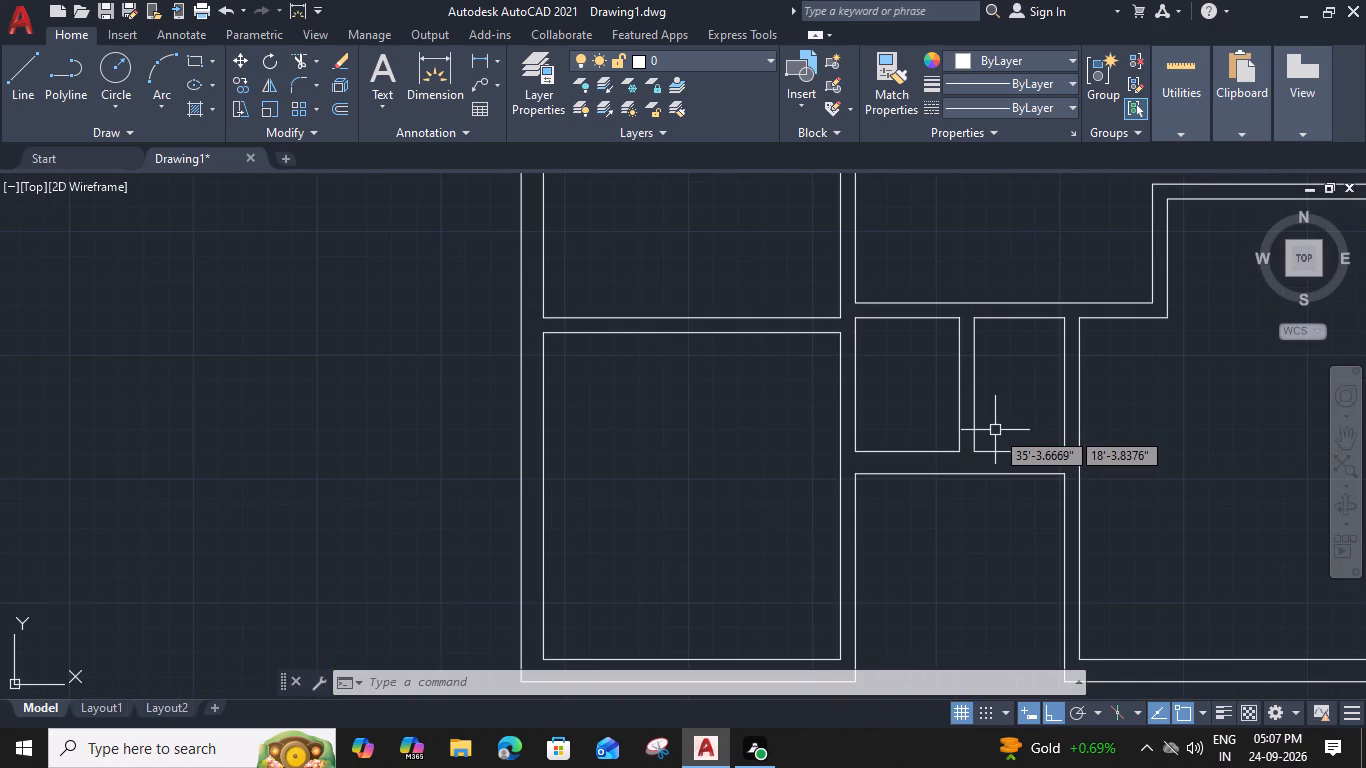
{"action": "middle_click_drag", "start_coordinate": [981, 592], "coordinate": [995, 432]}
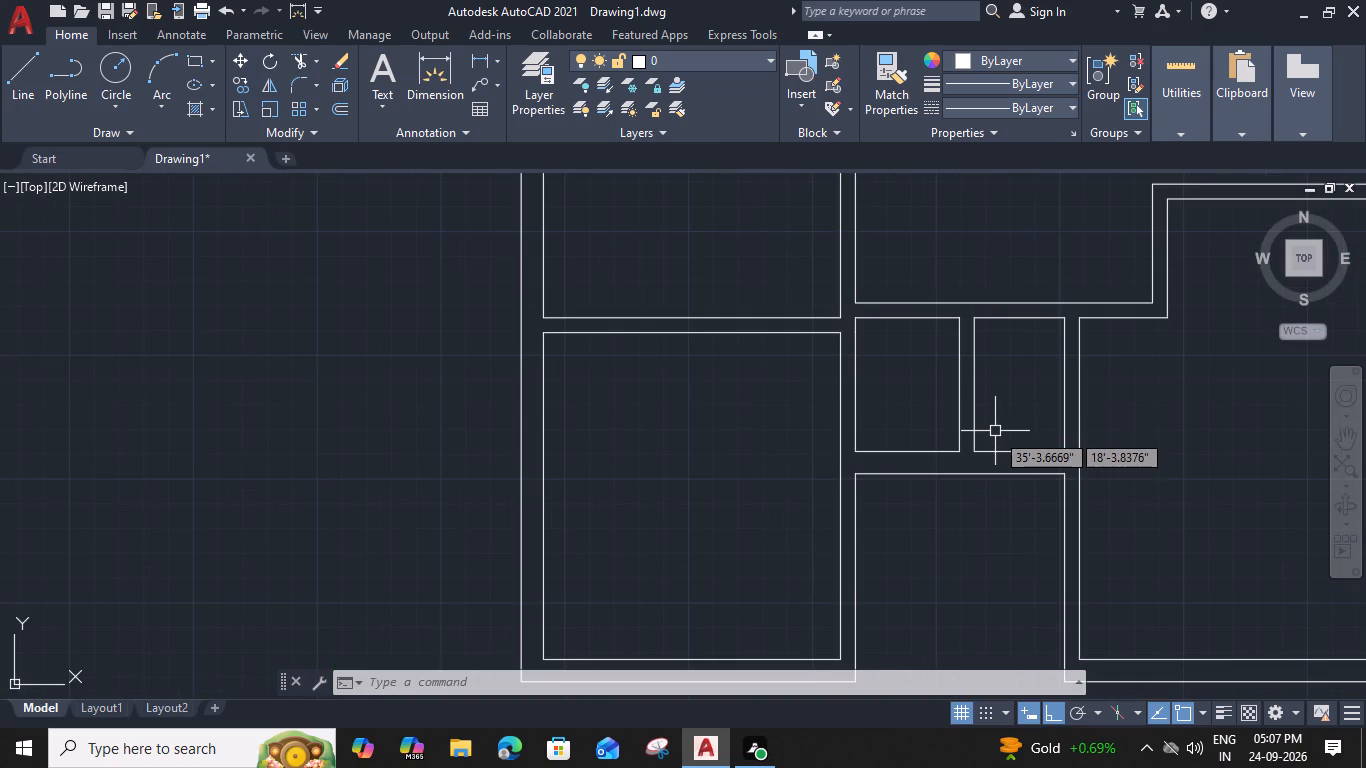
{"action": "middle_click_drag", "start_coordinate": [995, 432], "coordinate": [1000, 417]}
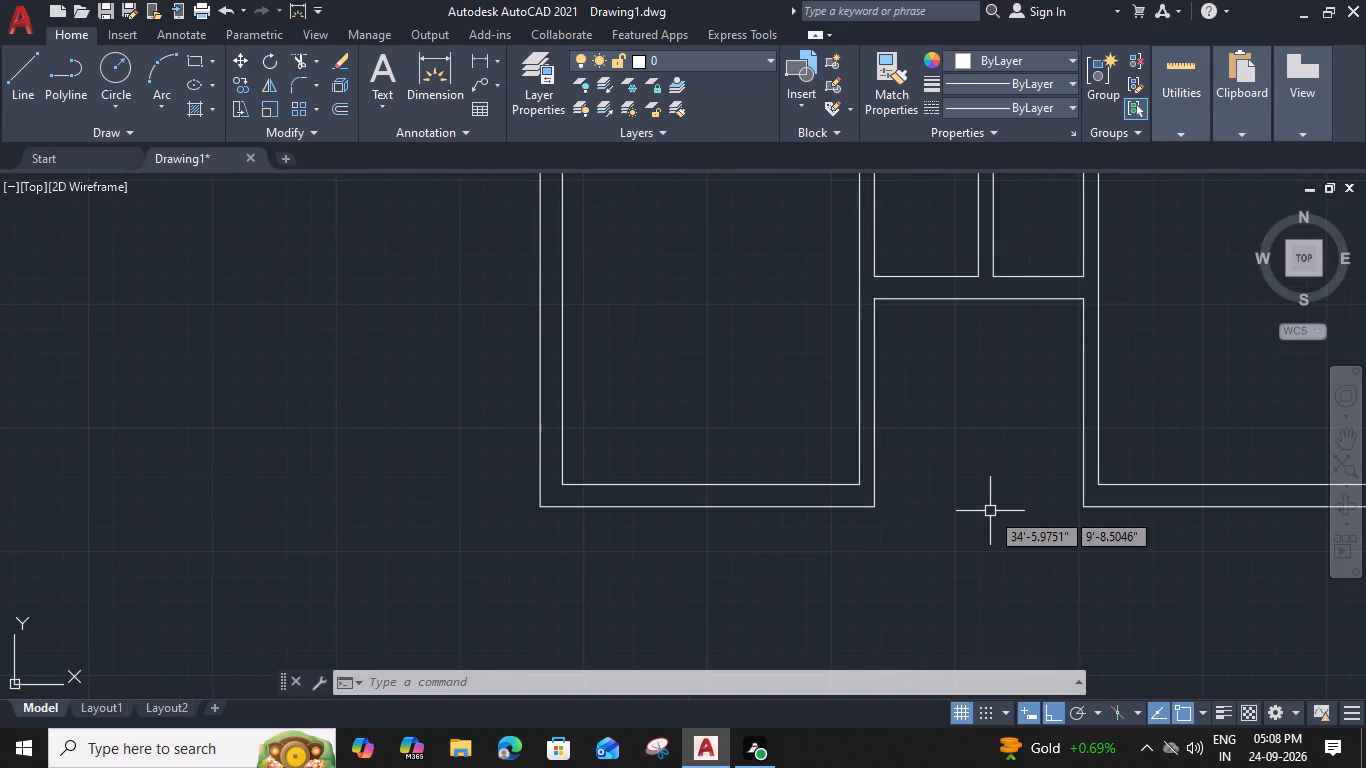
{"action": "type", "text": "l"}
{"action": "key", "text": "space"}
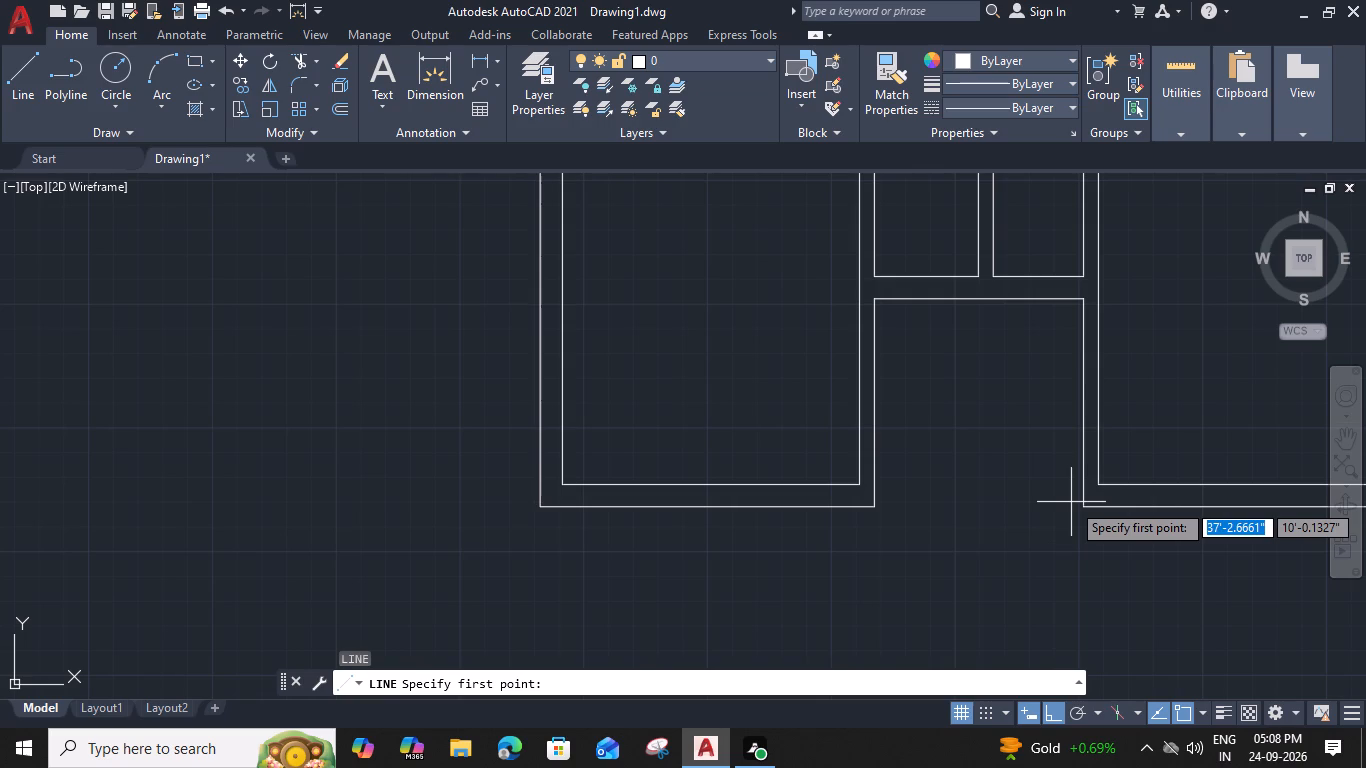
{"action": "left_click", "coordinate": [1080, 509]}
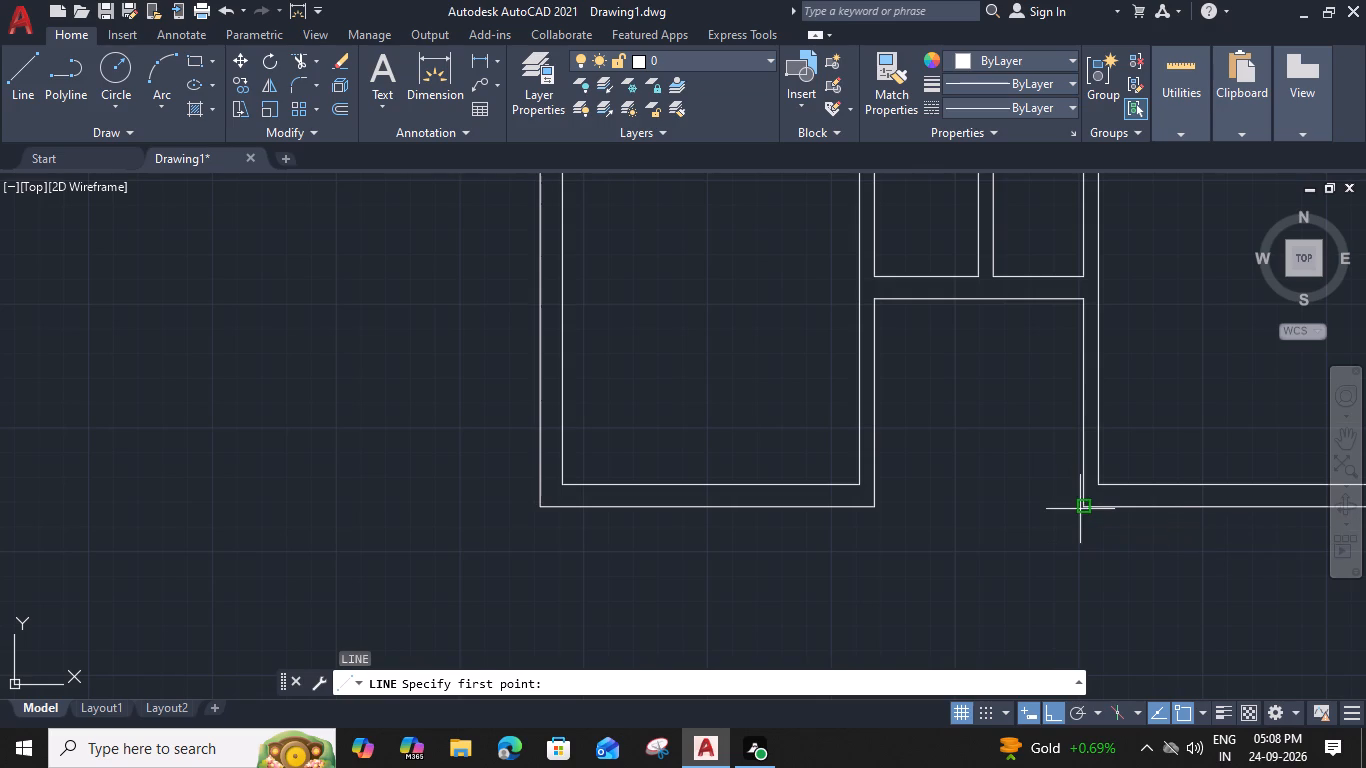
{"action": "left_click", "coordinate": [868, 512]}
{"action": "key", "text": "Escape"}
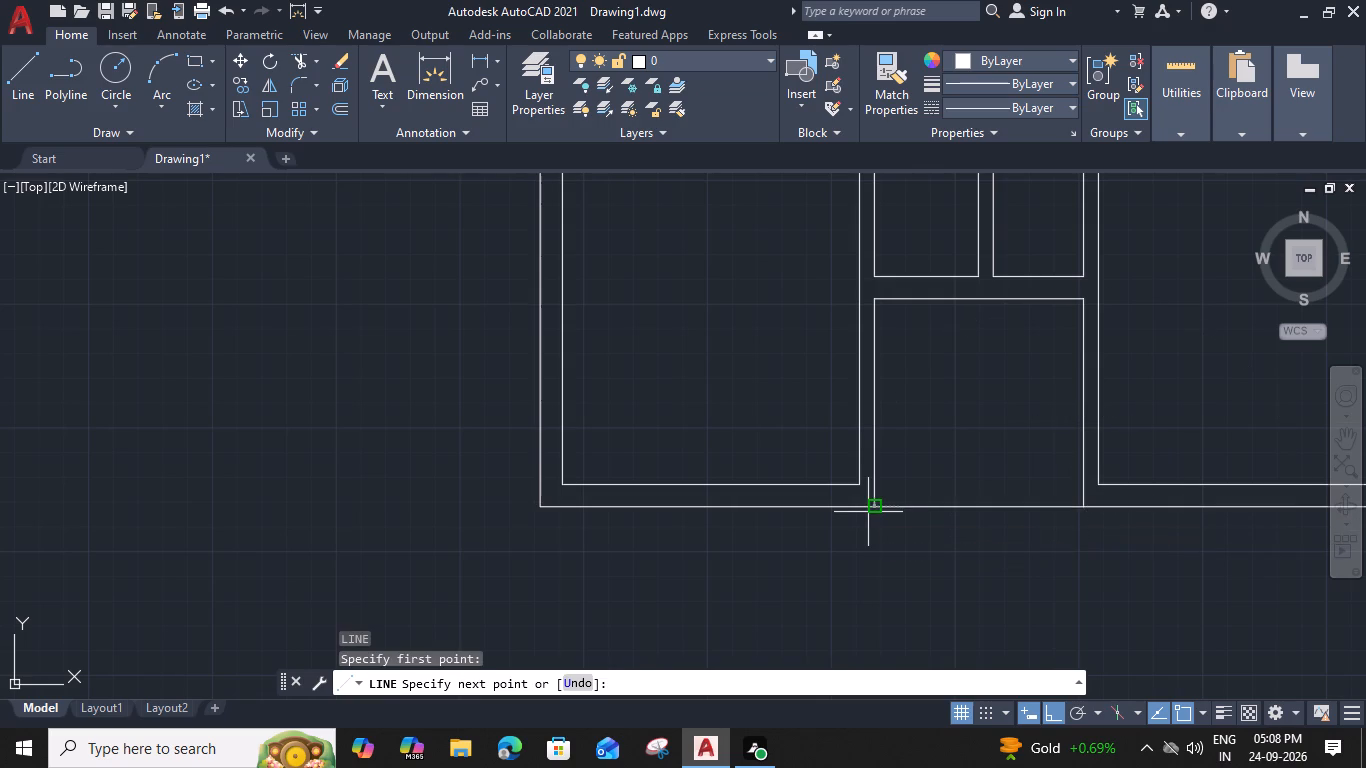
Measure the width and depth of the enclosed south recess.
{"action": "type", "text": "me"}
{"action": "type", "text": "a"}
{"action": "key", "text": "space"}
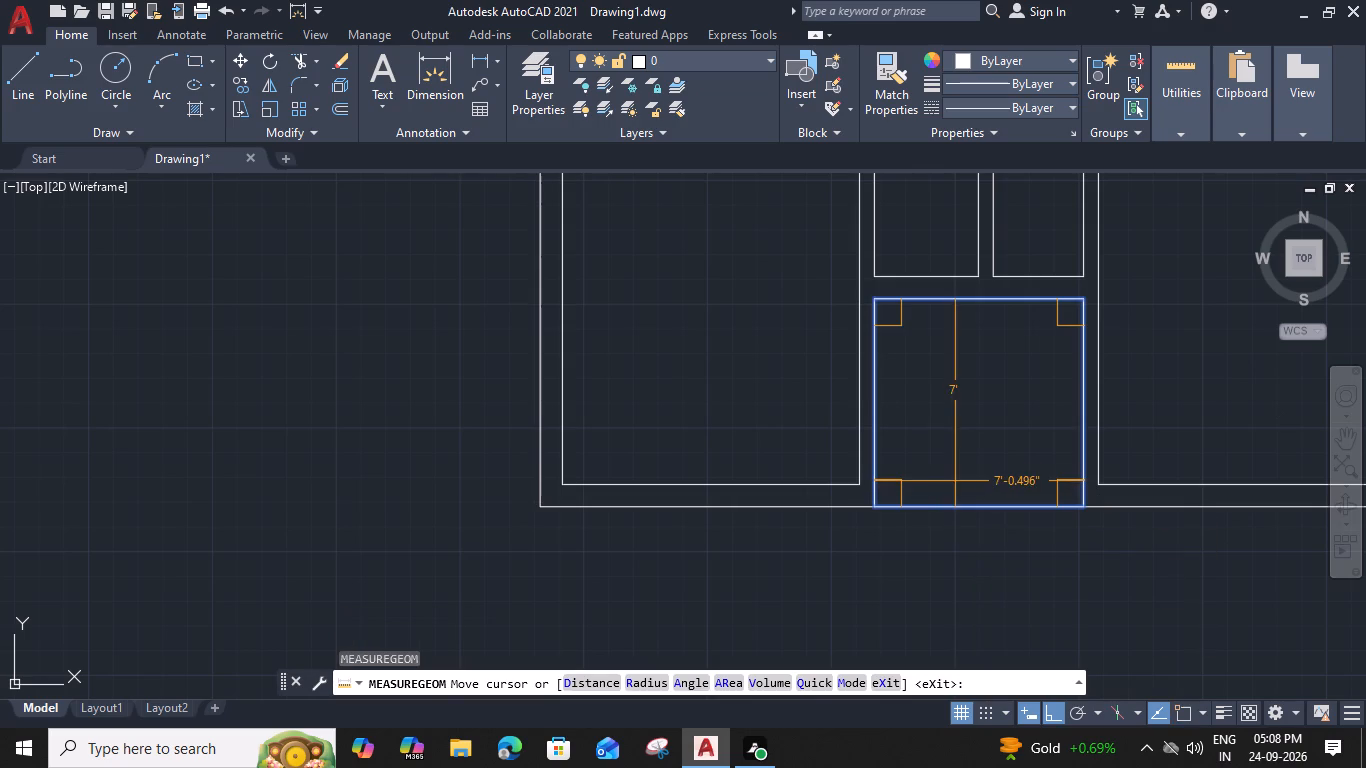
{"action": "key", "text": "Escape"}
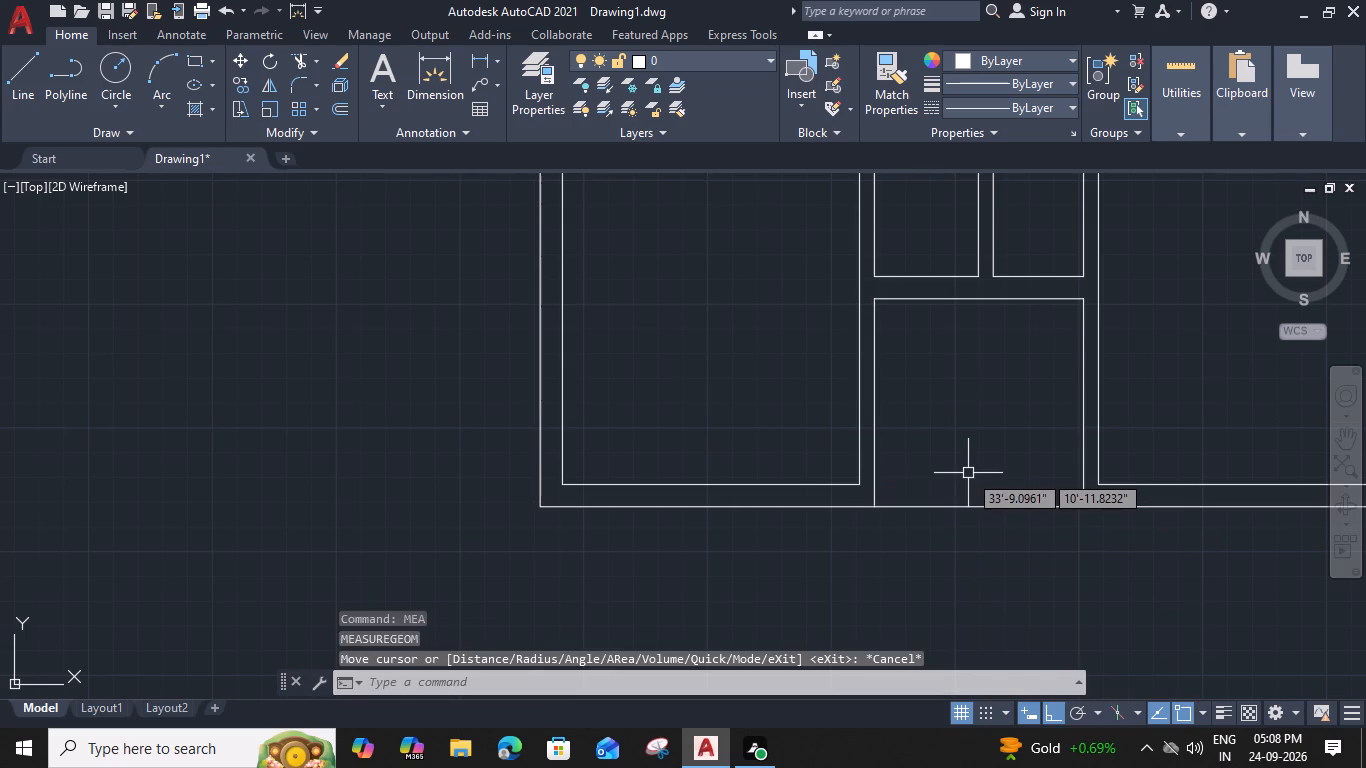
Offset the south recess's north line and the south lines of the two small rooms above it 1' southward.
{"action": "left_click", "coordinate": [1046, 300]}
{"action": "key", "text": "o"}
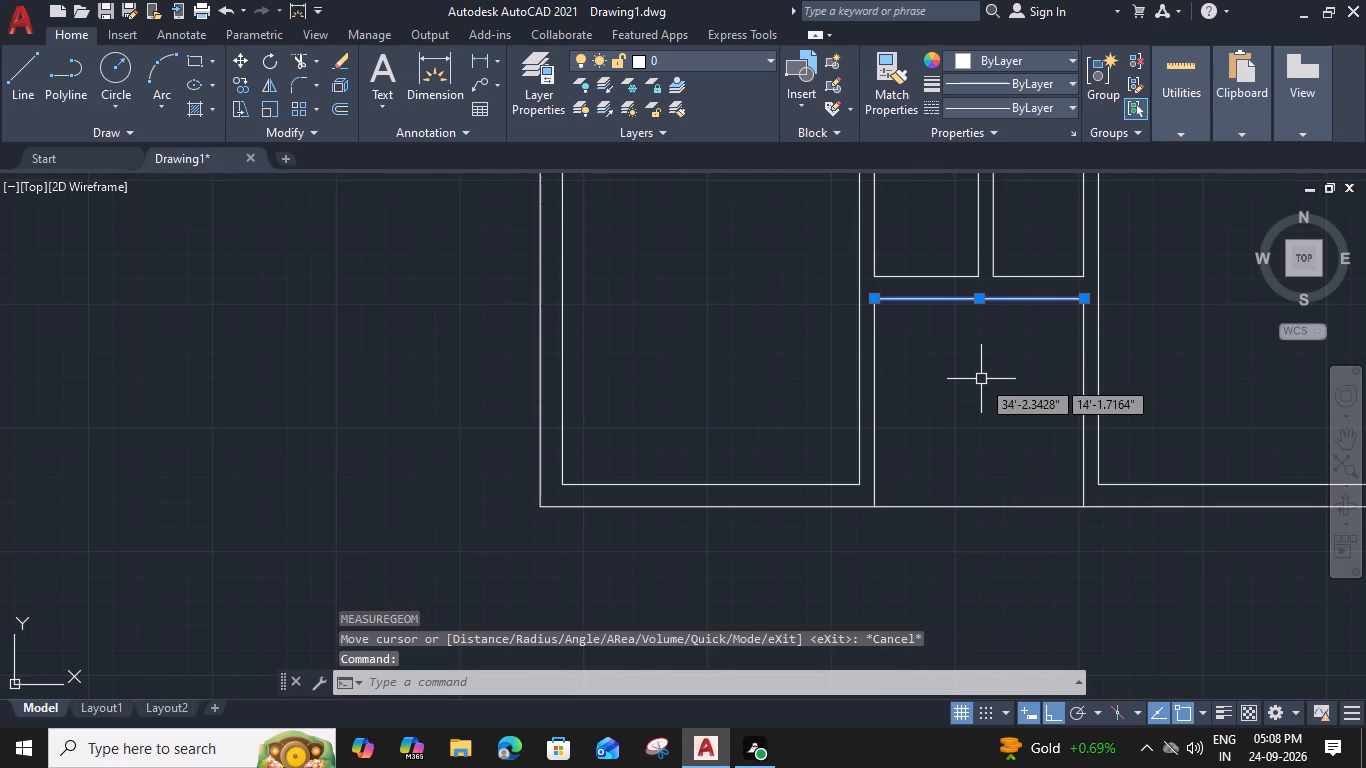
{"action": "key", "text": "Return"}
{"action": "type", "text": "1'"}
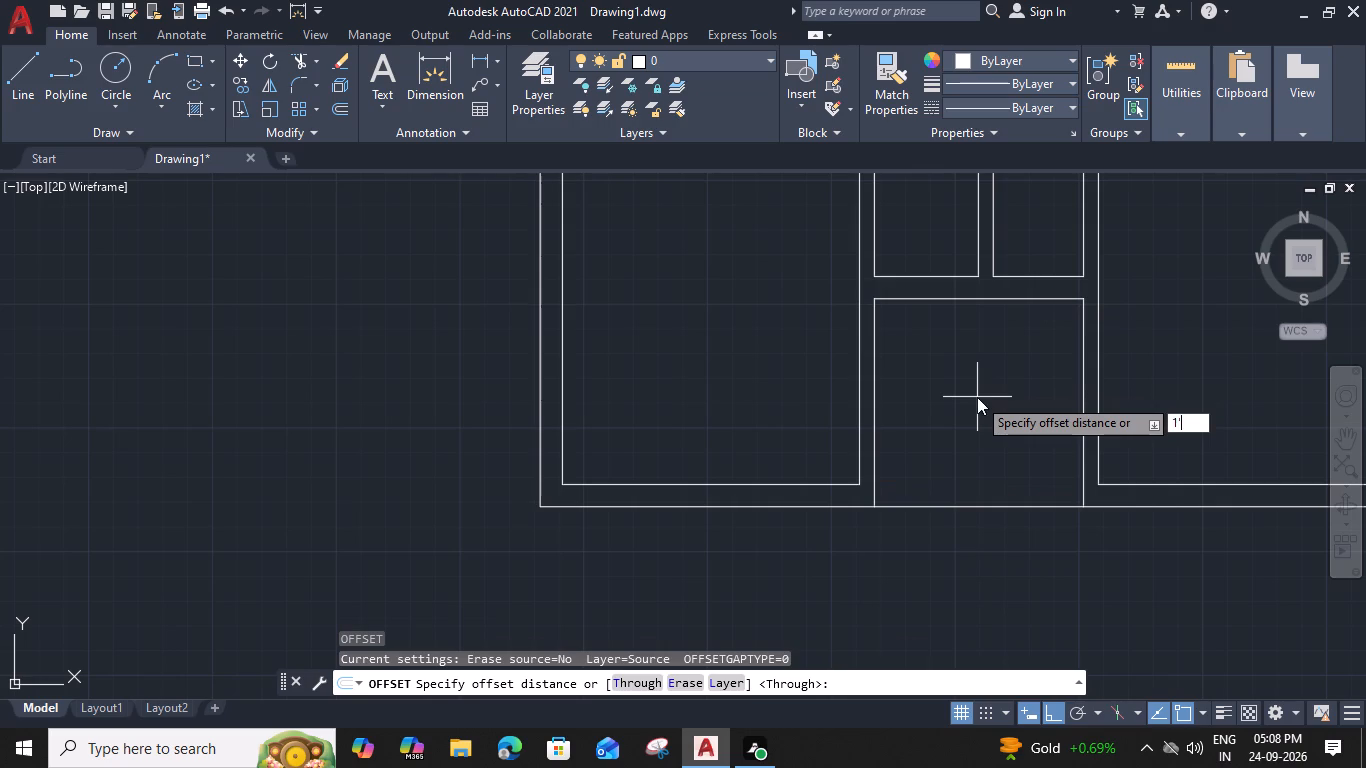
{"action": "key", "text": "Return"}
{"action": "left_click", "coordinate": [977, 406]}
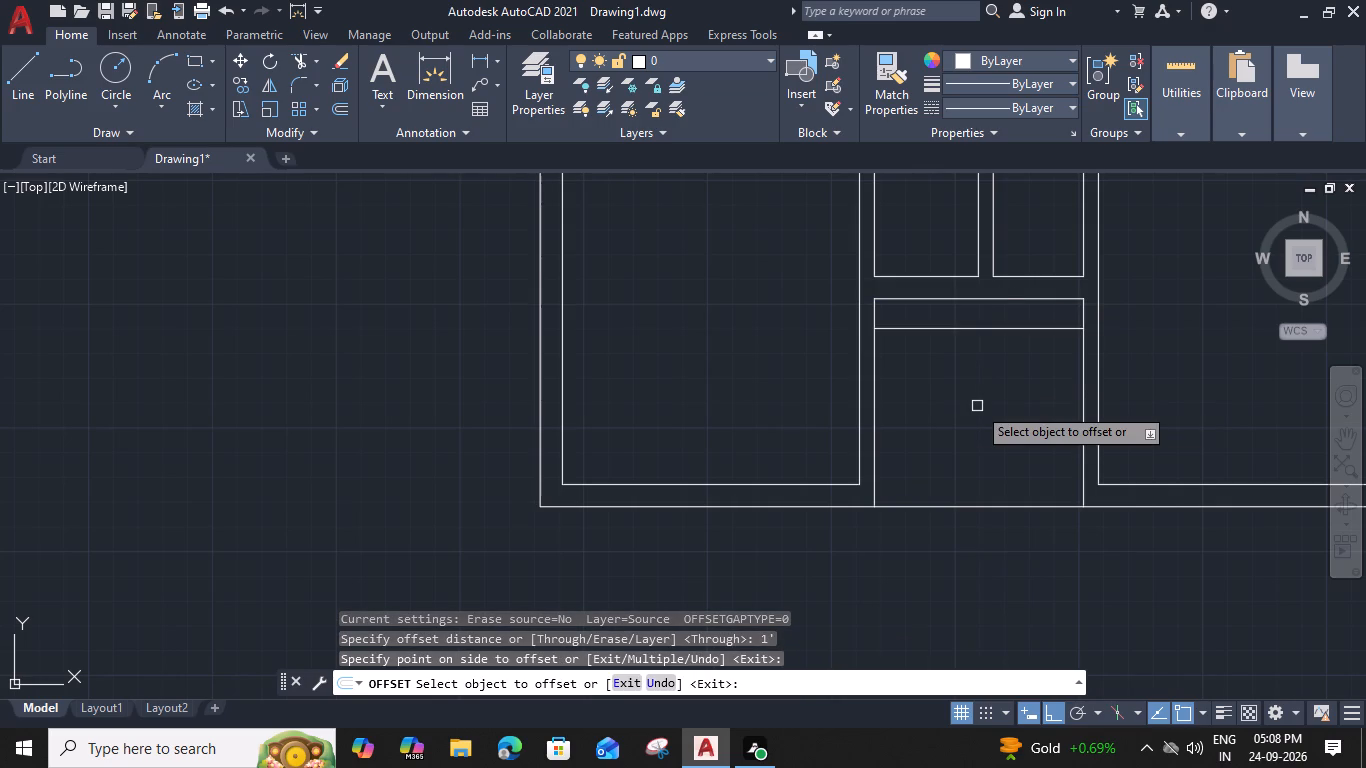
{"action": "left_click", "coordinate": [1026, 276]}
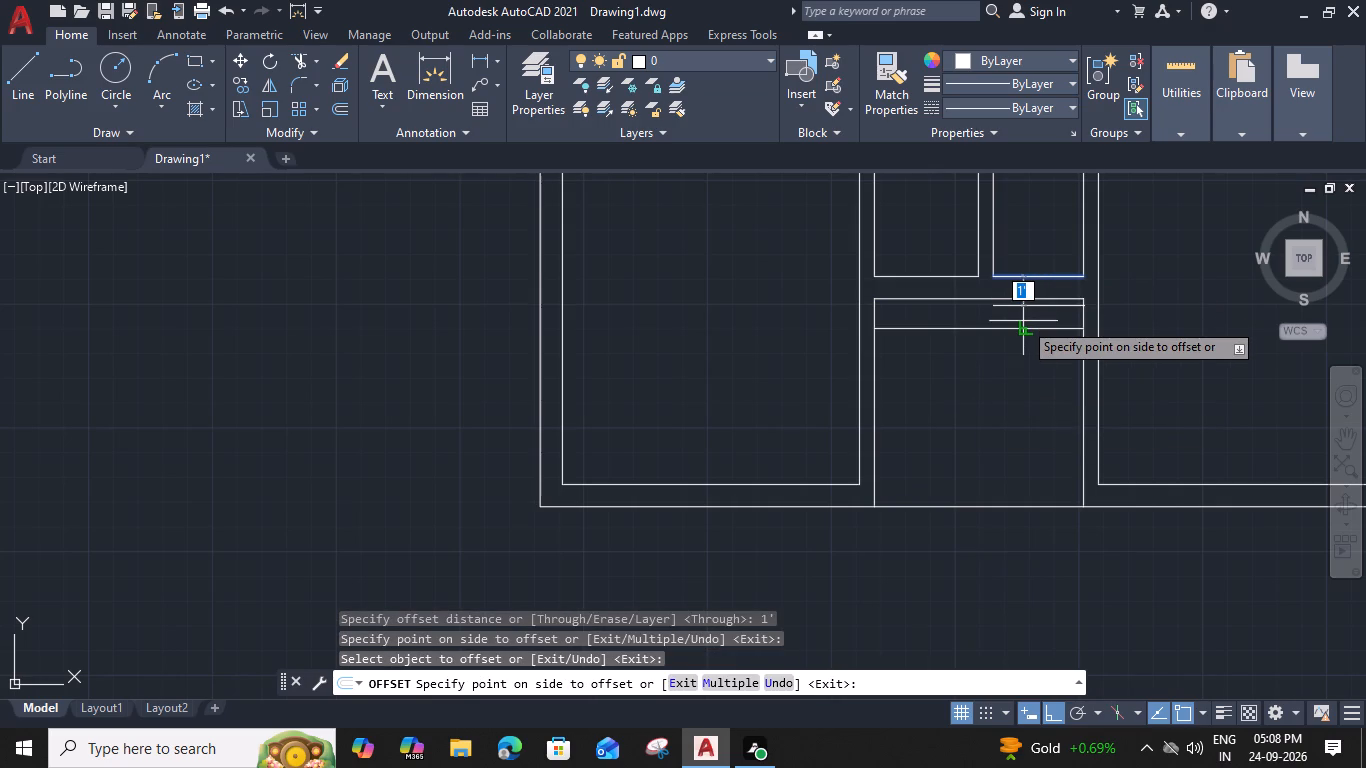
{"action": "left_click", "coordinate": [1027, 370]}
{"action": "left_click", "coordinate": [967, 275]}
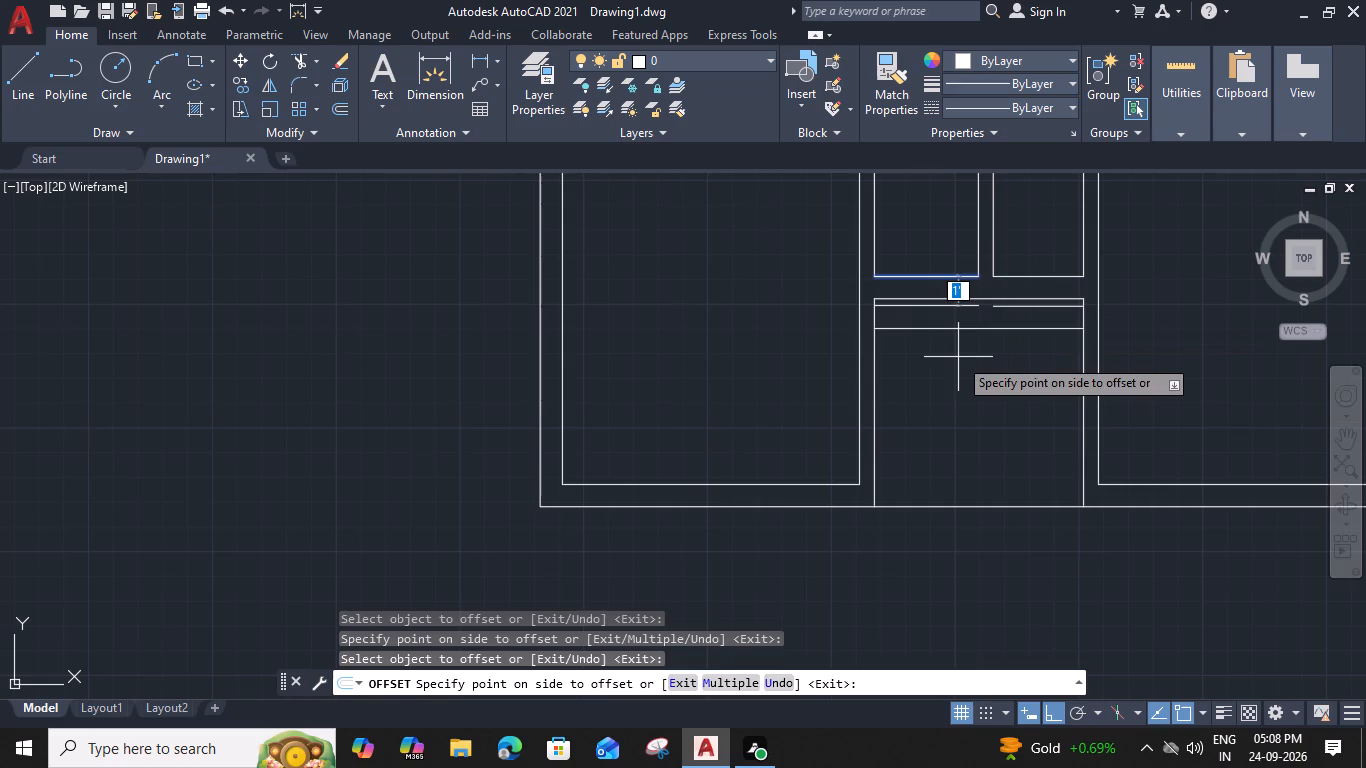
{"action": "left_click", "coordinate": [958, 357]}
{"action": "key", "text": "Escape"}
Trim away the recess's original north line and the side line stub projecting above the small rooms' offset lines.
{"action": "type", "text": "tr"}
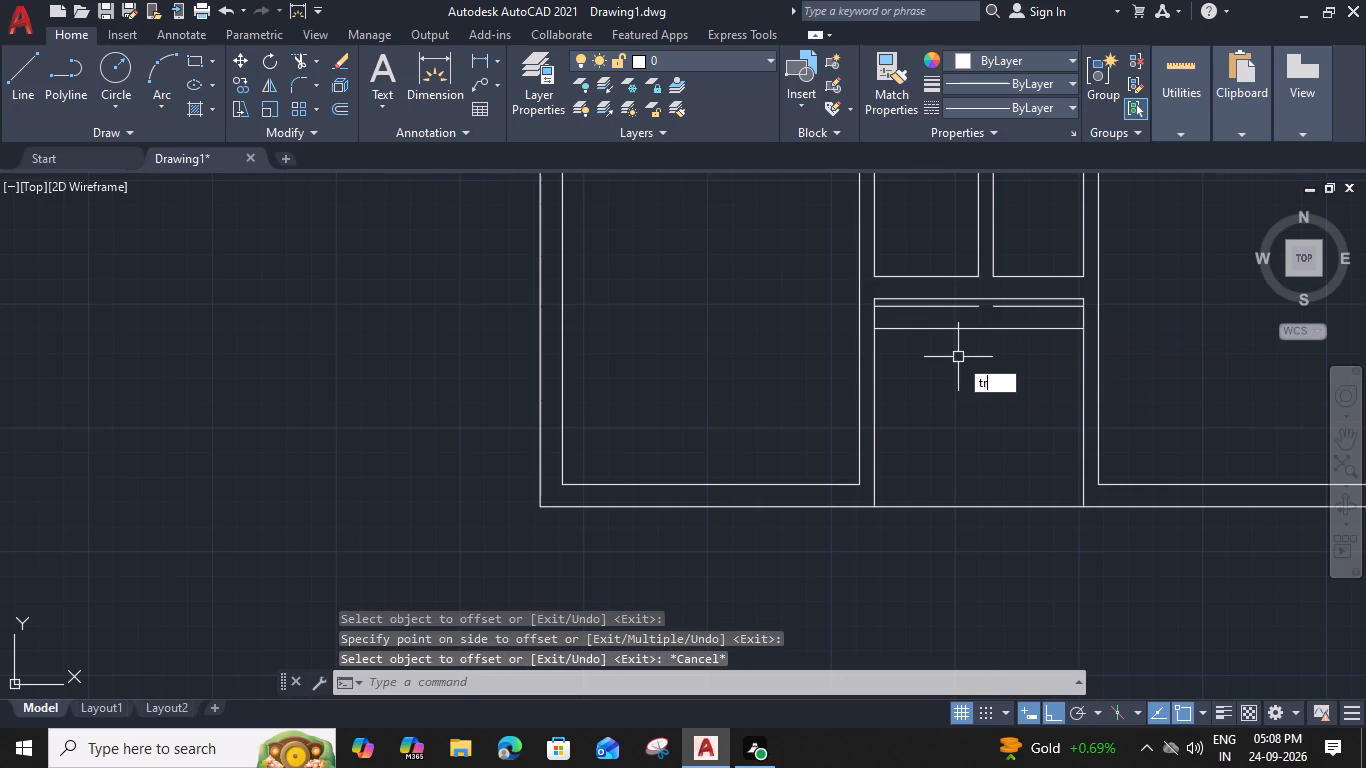
{"action": "key", "text": "space"}
{"action": "left_click", "coordinate": [991, 295]}
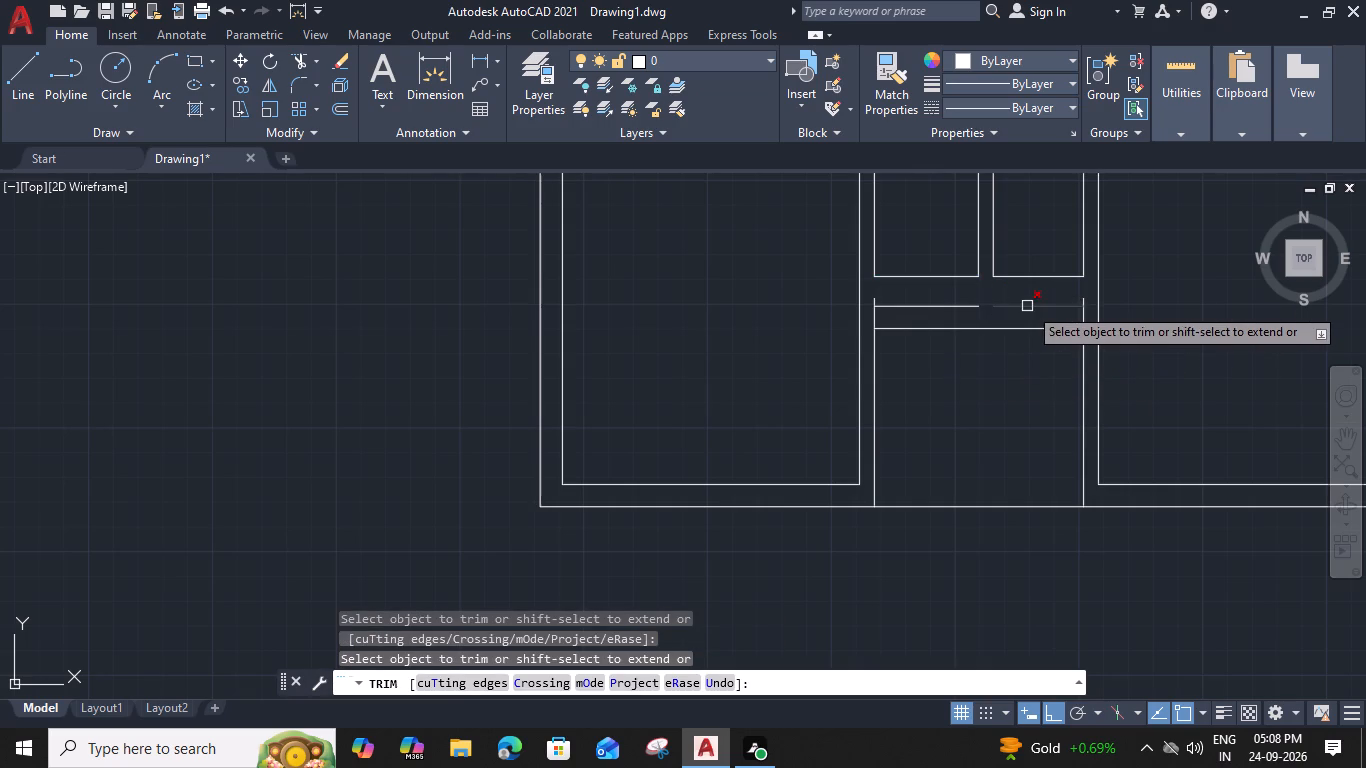
{"action": "scroll", "coordinate": [1028, 305], "scroll_direction": "up", "scroll_amount": 2}
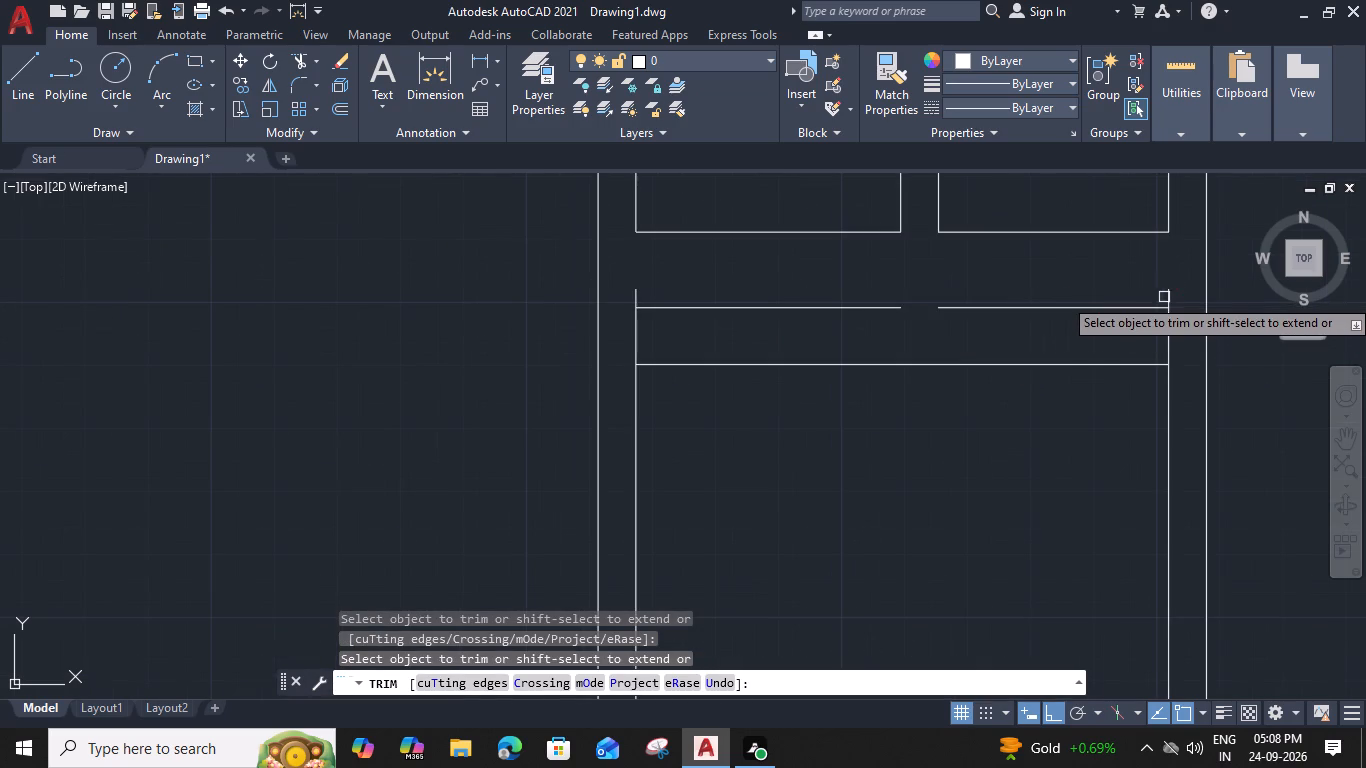
{"action": "left_click", "coordinate": [1164, 297]}
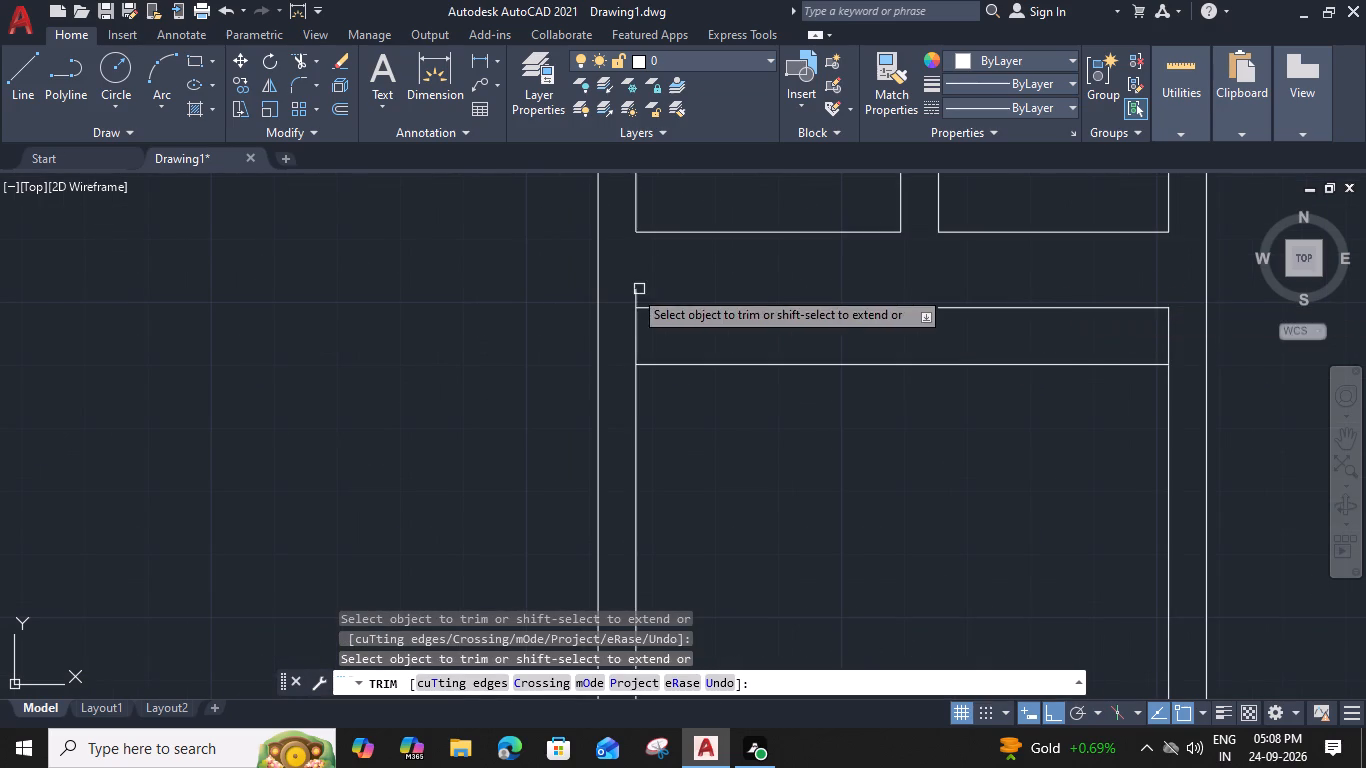
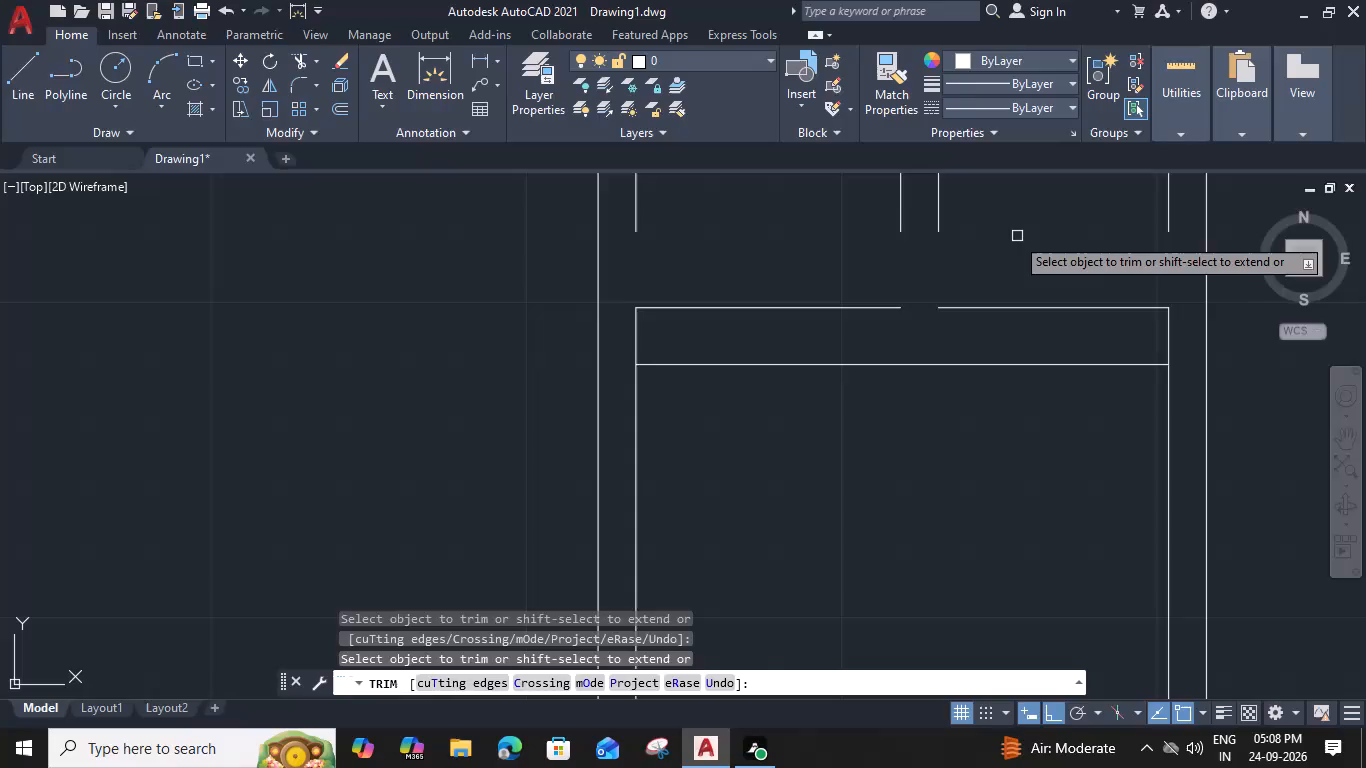
Extend the two small rooms' side lines to their new south lines and trim the side pieces between those and the recess's north line.
{"action": "left_click", "coordinate": [941, 217], "text": "shift"}
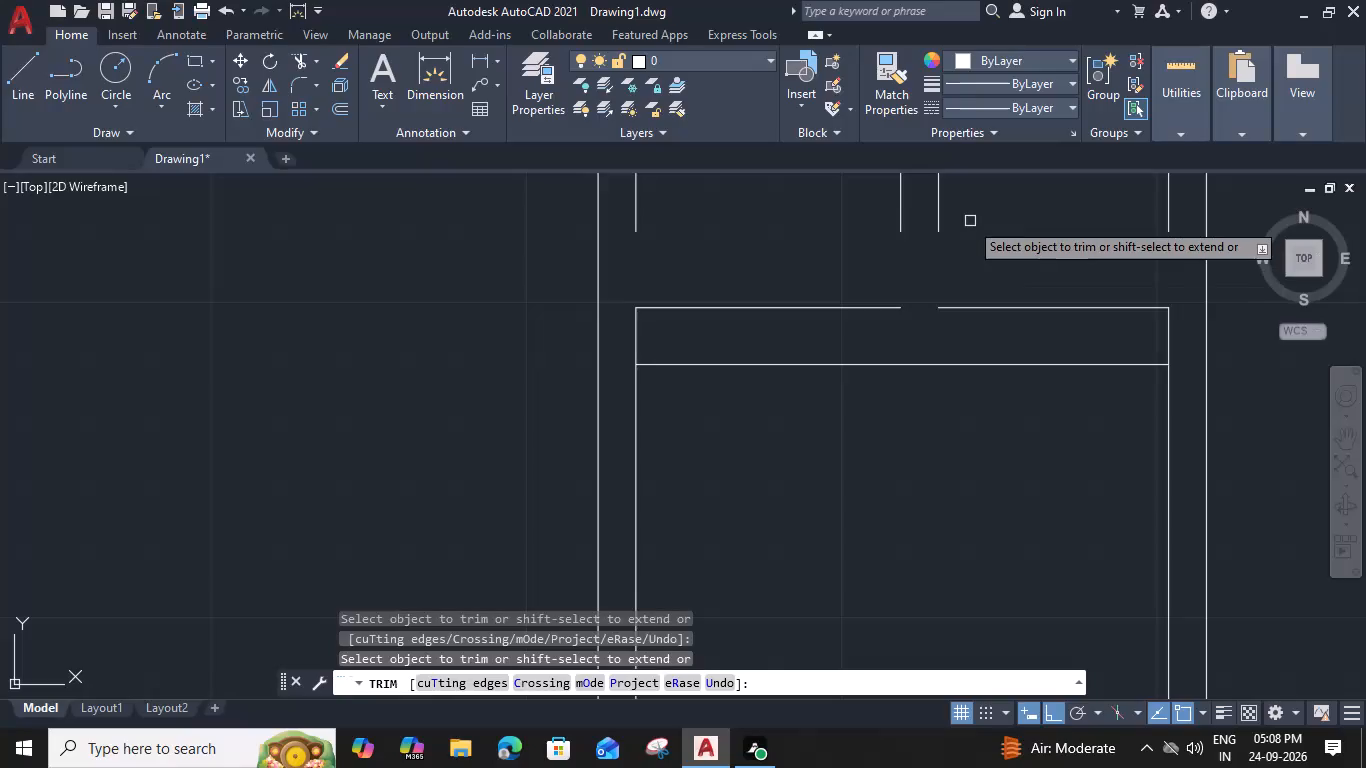
{"action": "left_click", "coordinate": [903, 214], "text": "shift"}
{"action": "left_click", "coordinate": [1176, 216], "text": "shift"}
{"action": "left_click", "coordinate": [1146, 219], "text": "shift"}
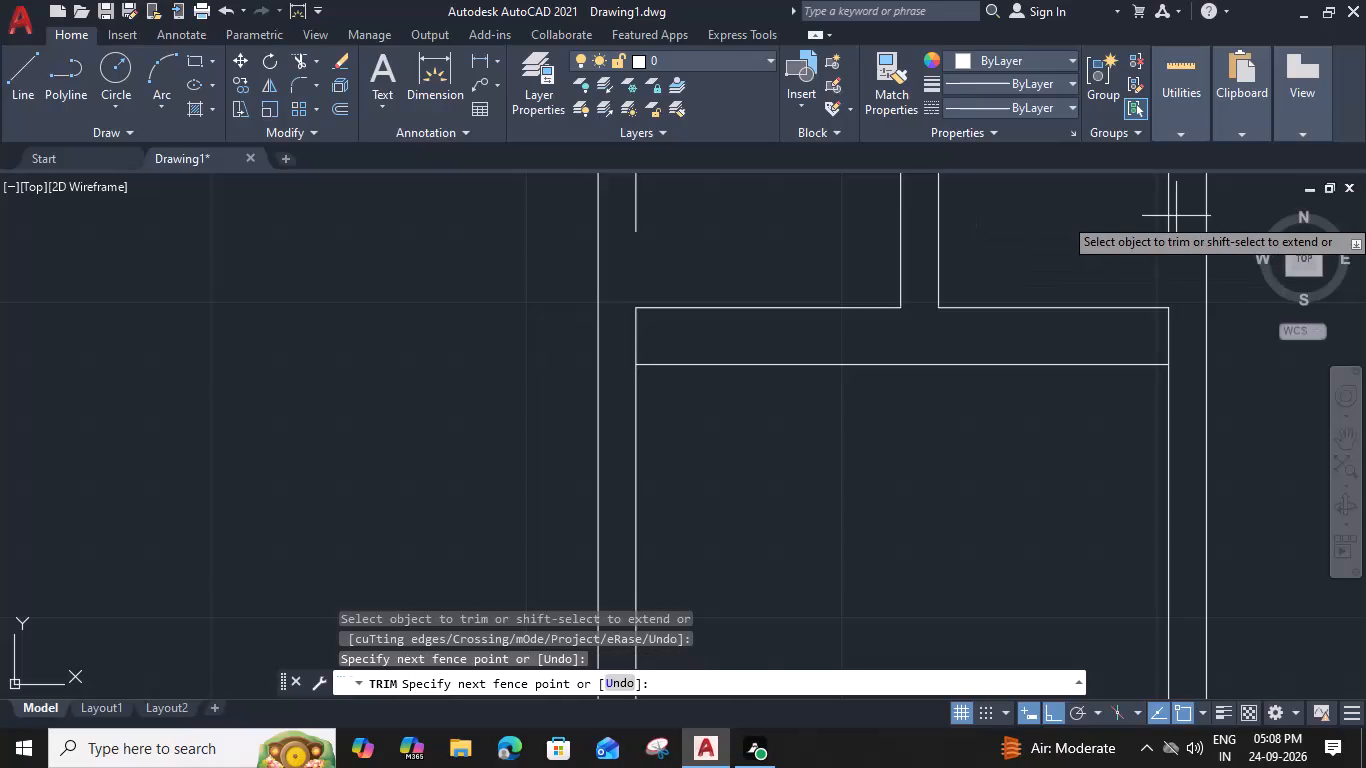
{"action": "left_click", "coordinate": [638, 212], "text": "shift"}
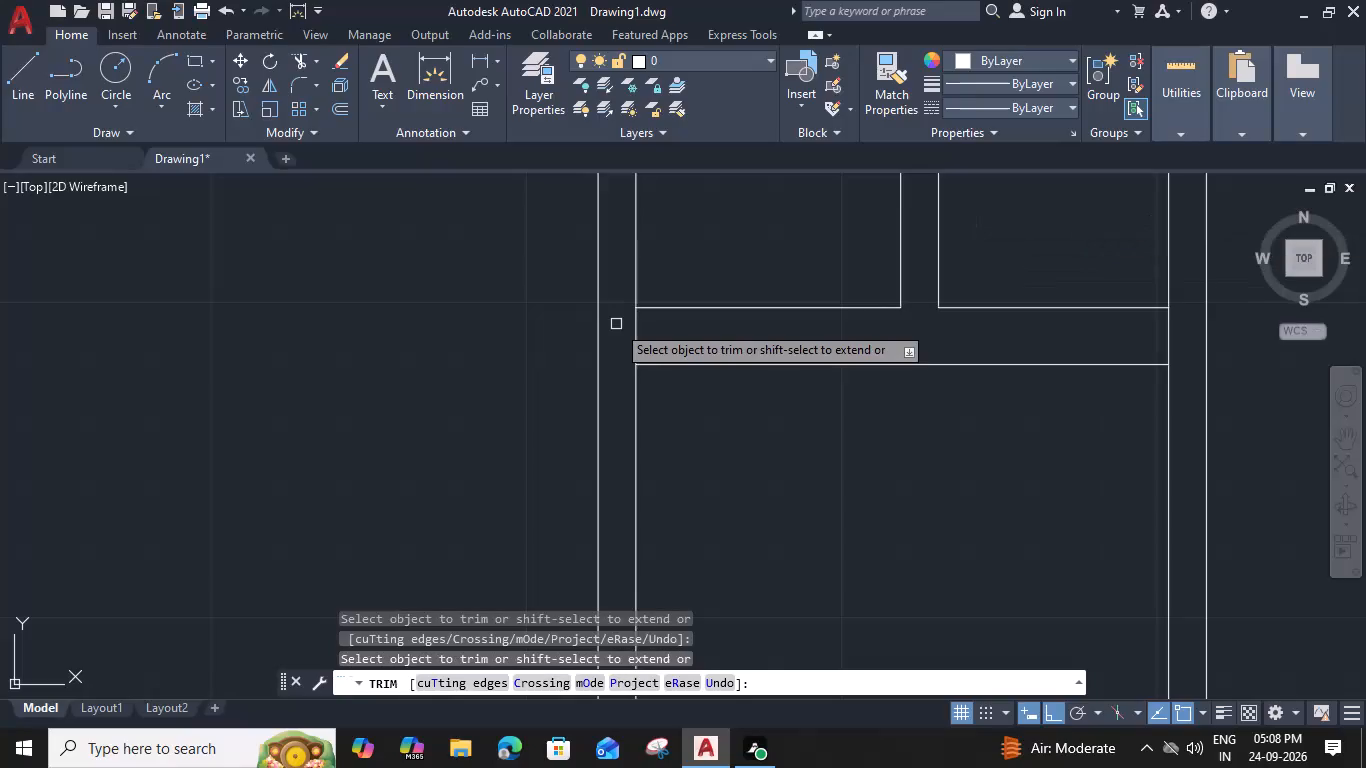
{"action": "left_click", "coordinate": [632, 330]}
{"action": "left_click", "coordinate": [1172, 336]}
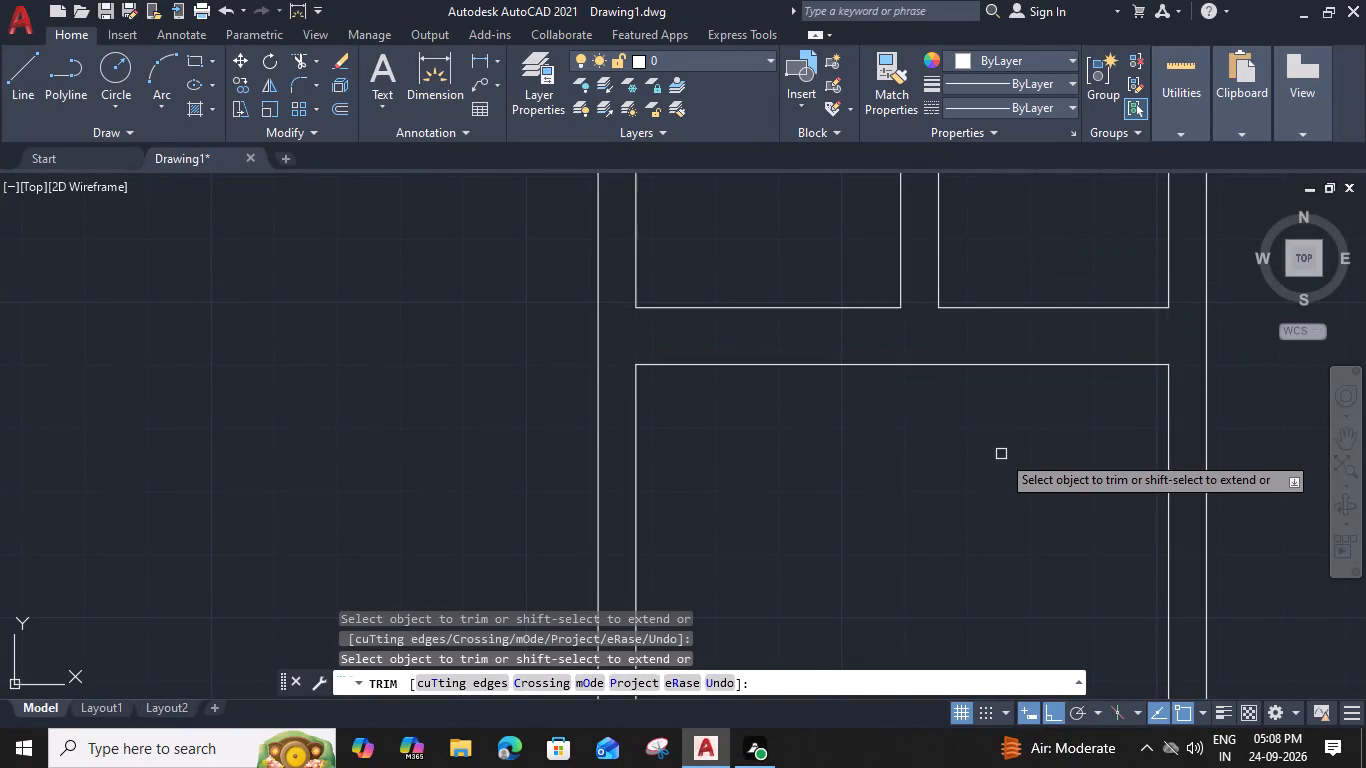
{"action": "scroll", "coordinate": [1001, 454], "scroll_direction": "down", "scroll_amount": 2}
{"action": "middle_click_drag", "start_coordinate": [1001, 454], "coordinate": [1042, 483]}
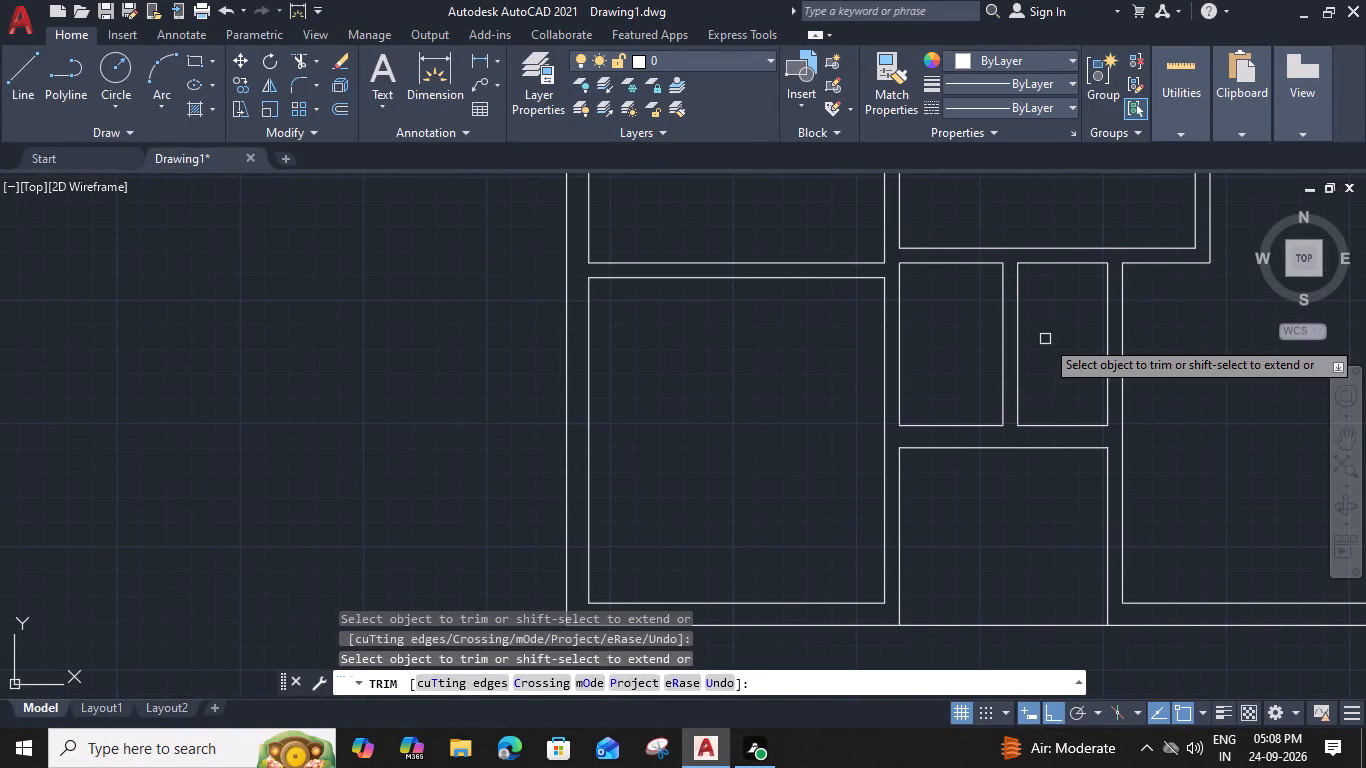
{"action": "middle_click_drag", "start_coordinate": [1045, 339], "coordinate": [1038, 388]}
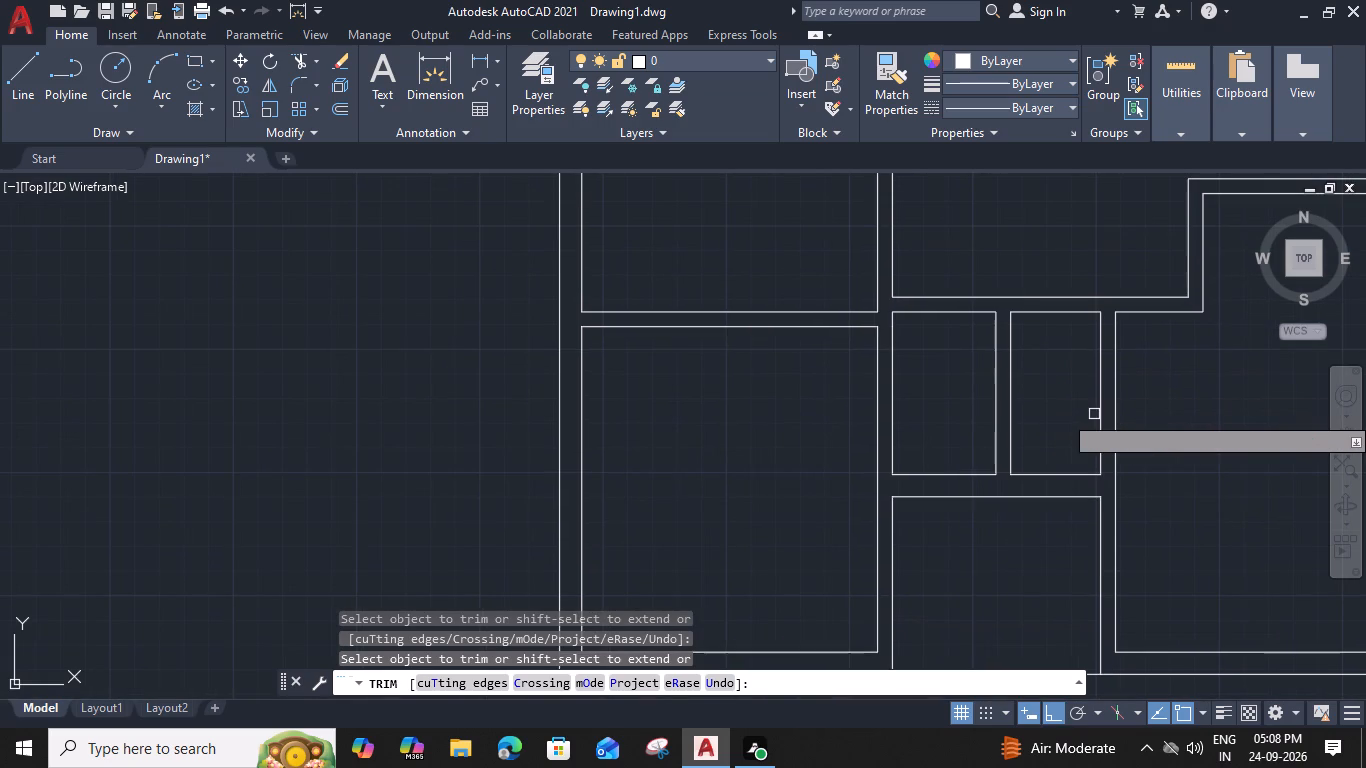
{"action": "middle_click_drag", "start_coordinate": [1068, 418], "coordinate": [1064, 419]}
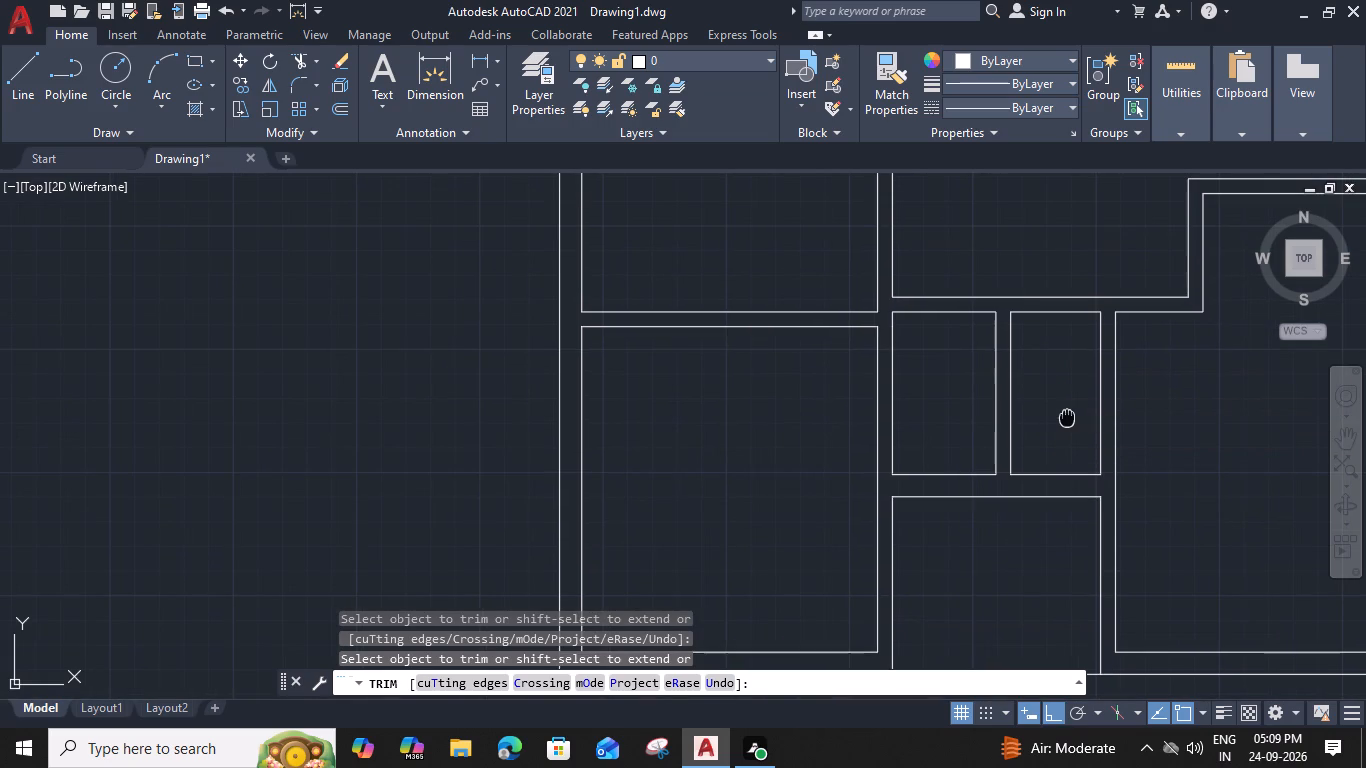
{"action": "middle_click_drag", "start_coordinate": [1064, 419], "coordinate": [1036, 428]}
{"action": "key", "text": "Escape"}
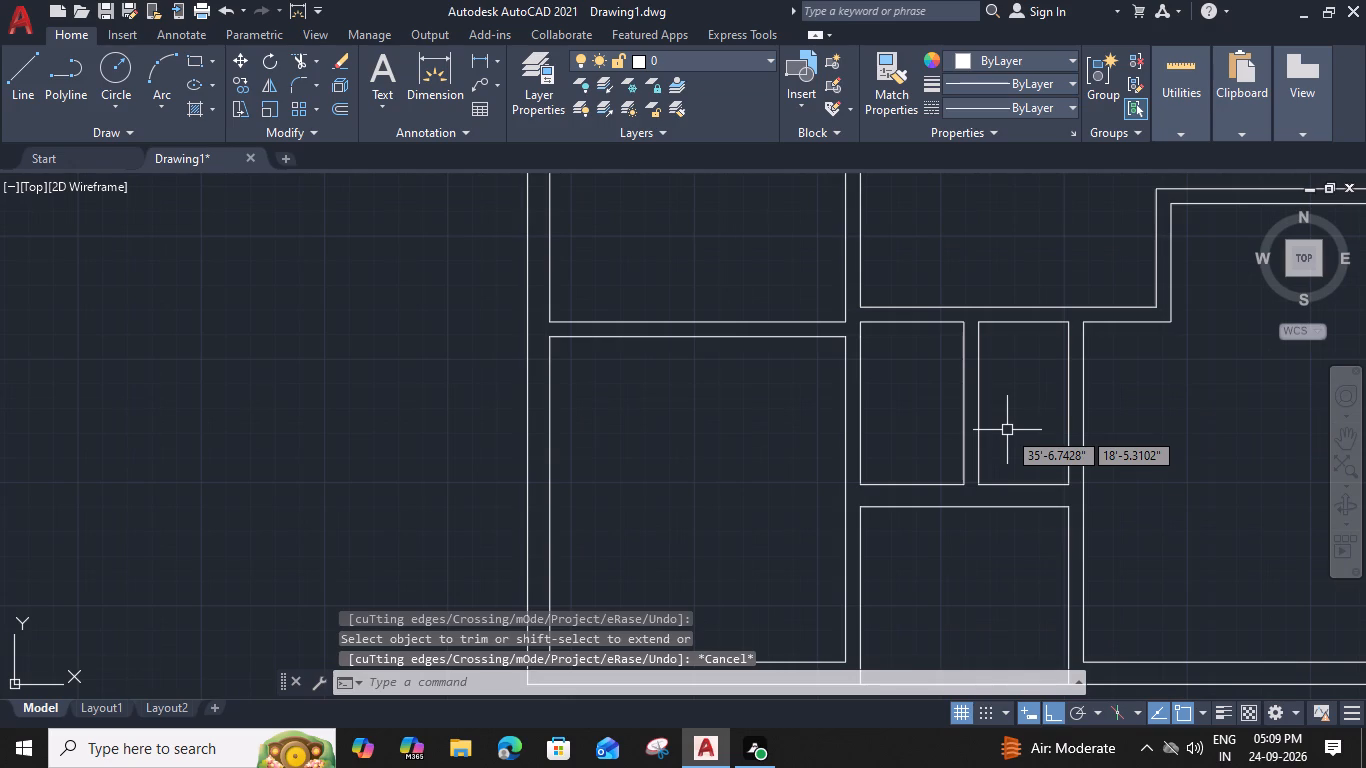
Offset the small east room's south line 4'6" northward, and offset the resulting line another 6" northward.
{"action": "left_click", "coordinate": [1016, 482]}
{"action": "key", "text": "o"}
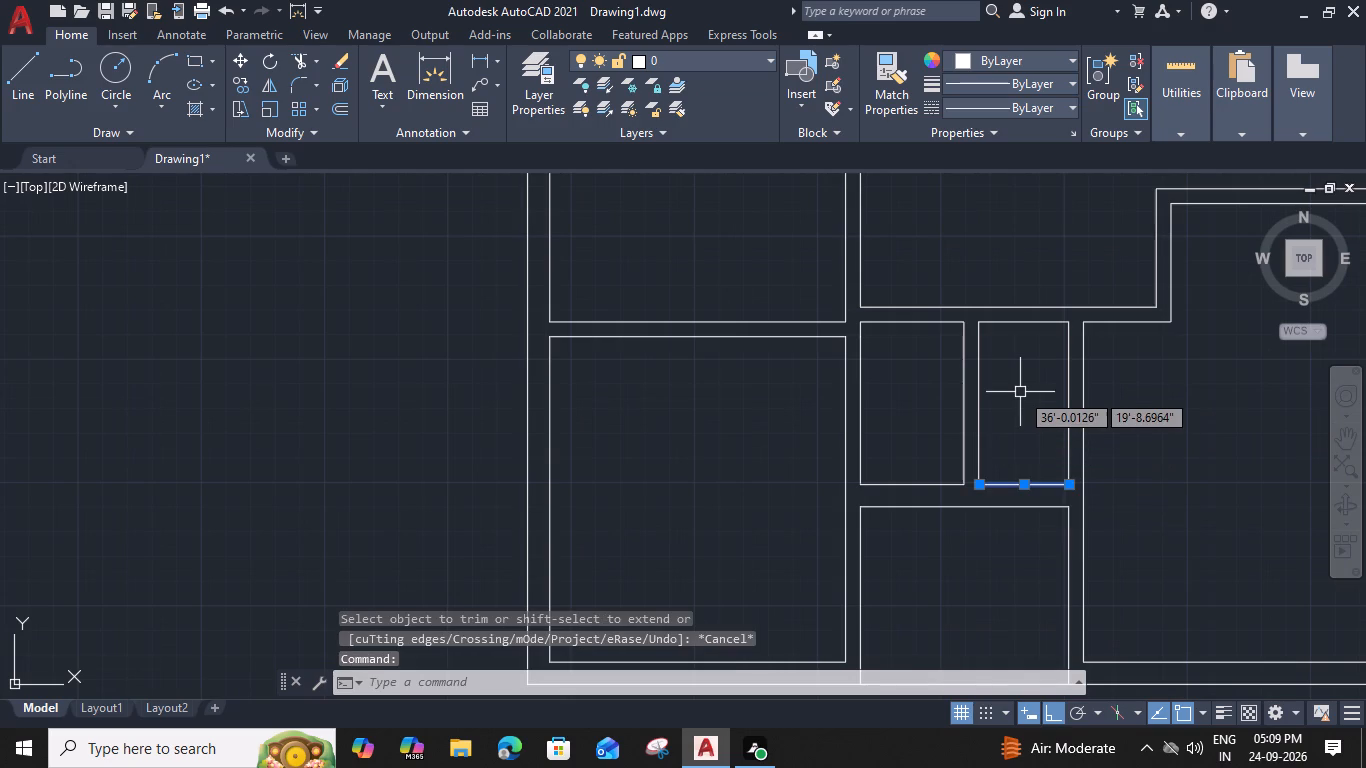
{"action": "key", "text": "Return"}
{"action": "type", "text": "4'6"}
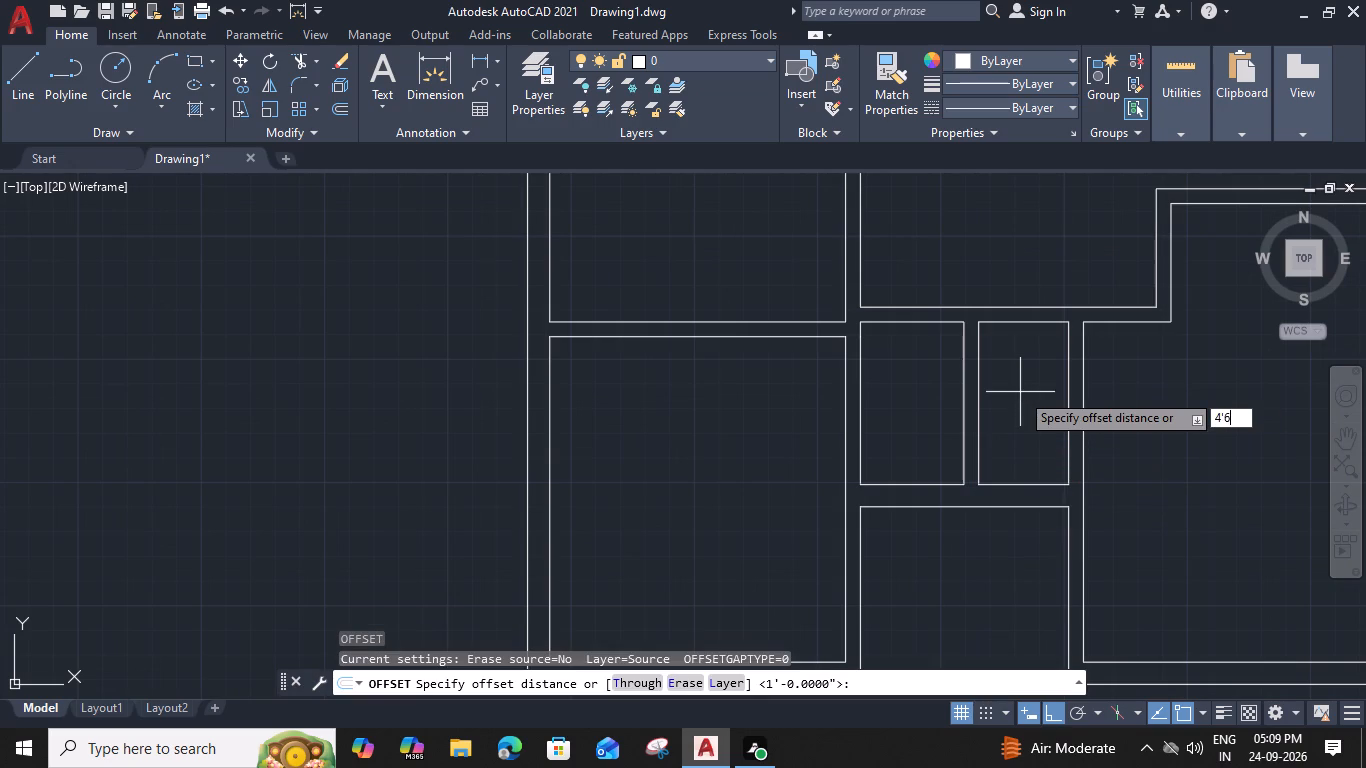
{"action": "key", "text": "shift+quotedbl"}
{"action": "key", "text": "Return"}
{"action": "left_click", "coordinate": [1020, 392]}
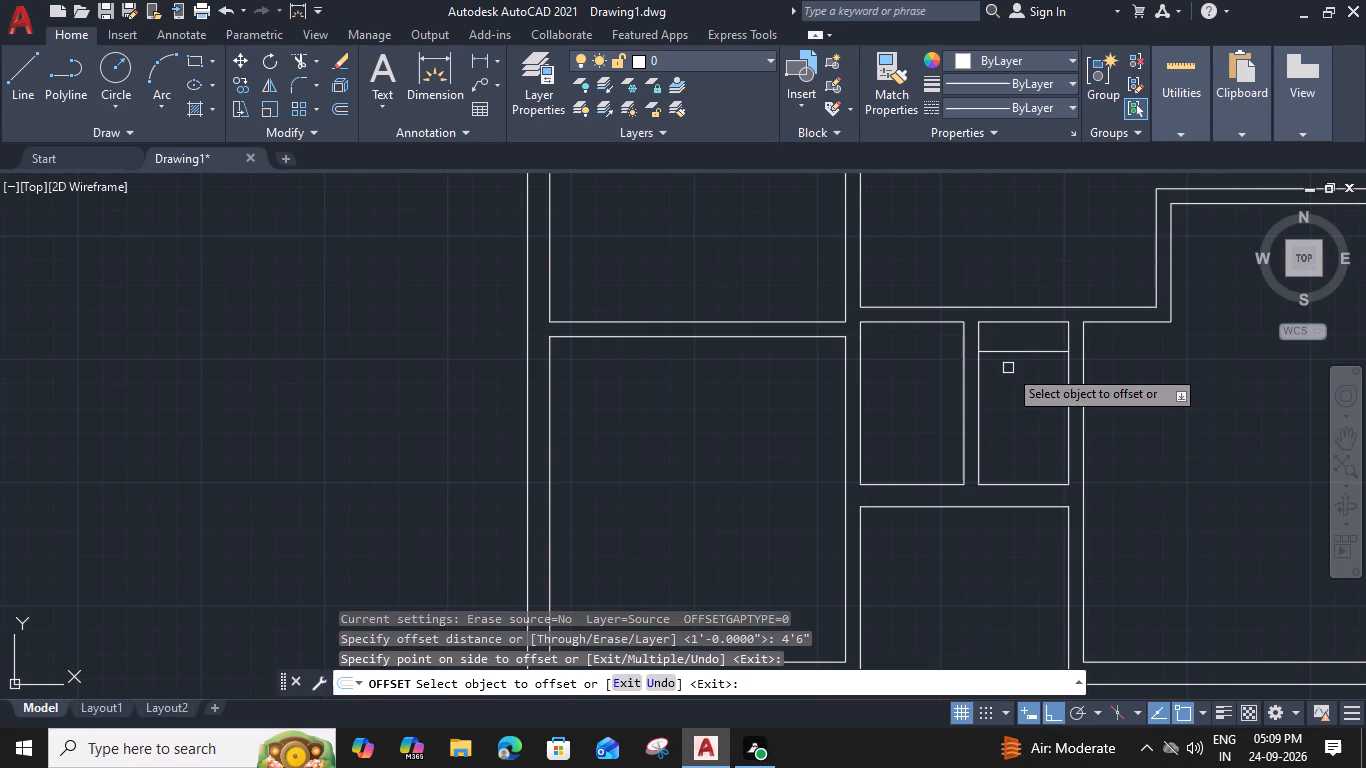
{"action": "left_click", "coordinate": [1014, 356]}
{"action": "type", "text": "6\""}
{"action": "key", "text": "Return"}
{"action": "middle_click_drag", "start_coordinate": [1013, 386], "coordinate": [1032, 388]}
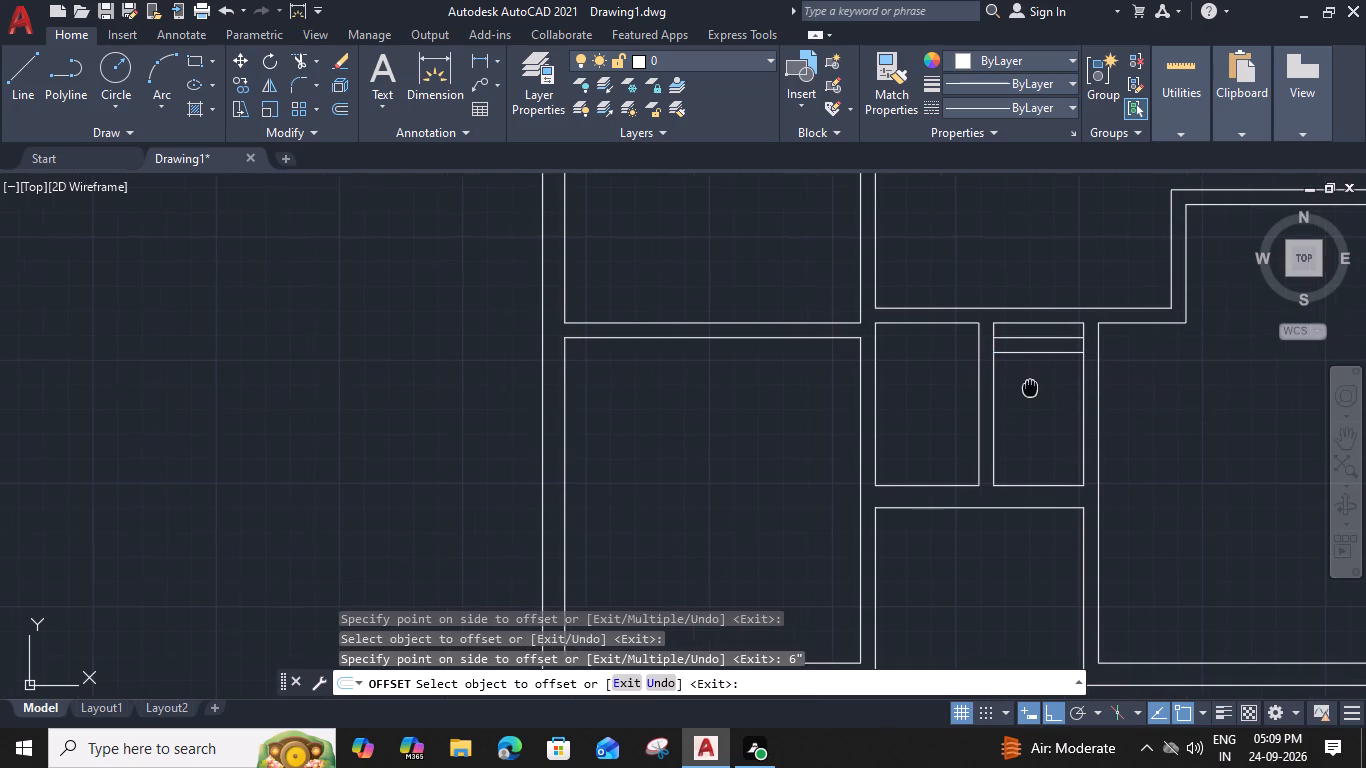
{"action": "middle_click_drag", "start_coordinate": [1032, 388], "coordinate": [1043, 394]}
{"action": "key", "text": "Escape"}
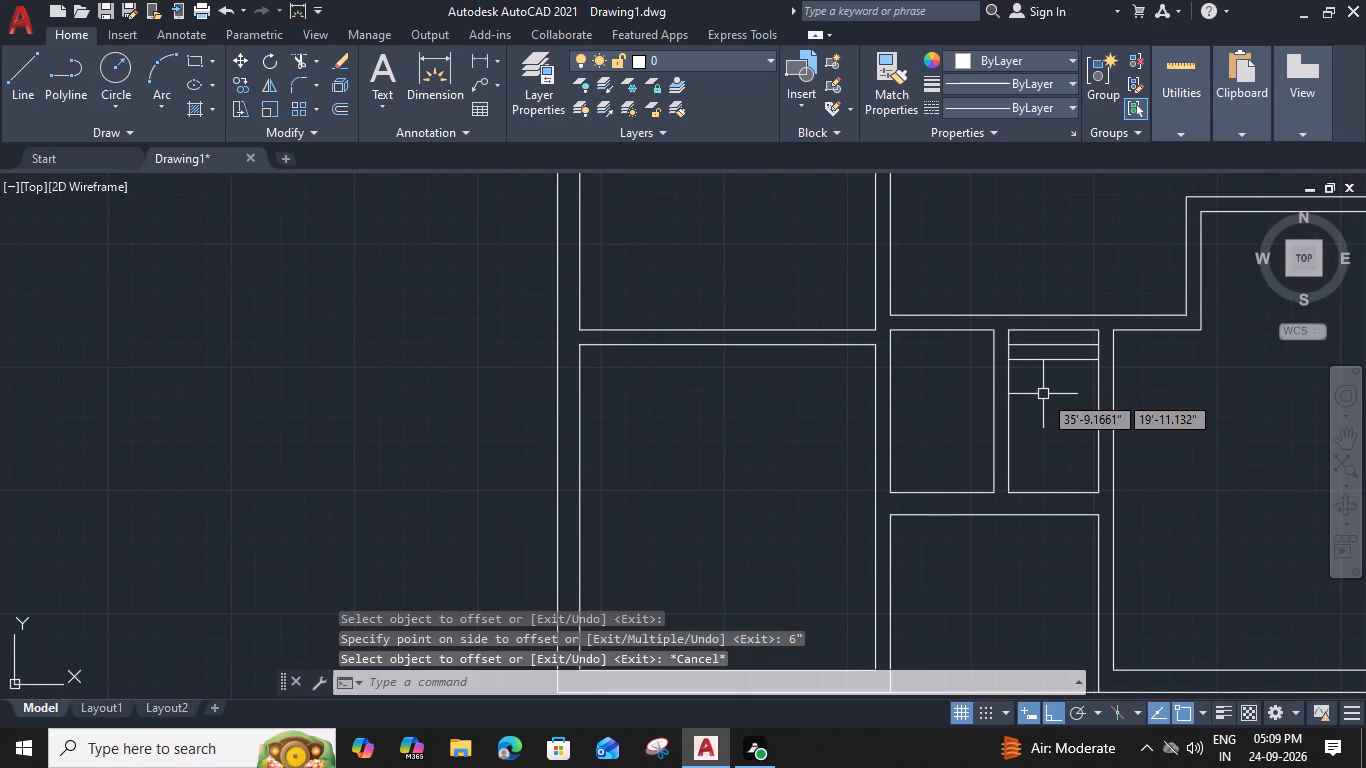
Trim away the wall lines between the central room and small west room, and extend the west wall line continuously through both.
{"action": "type", "text": "tr"}
{"action": "key", "text": "space"}
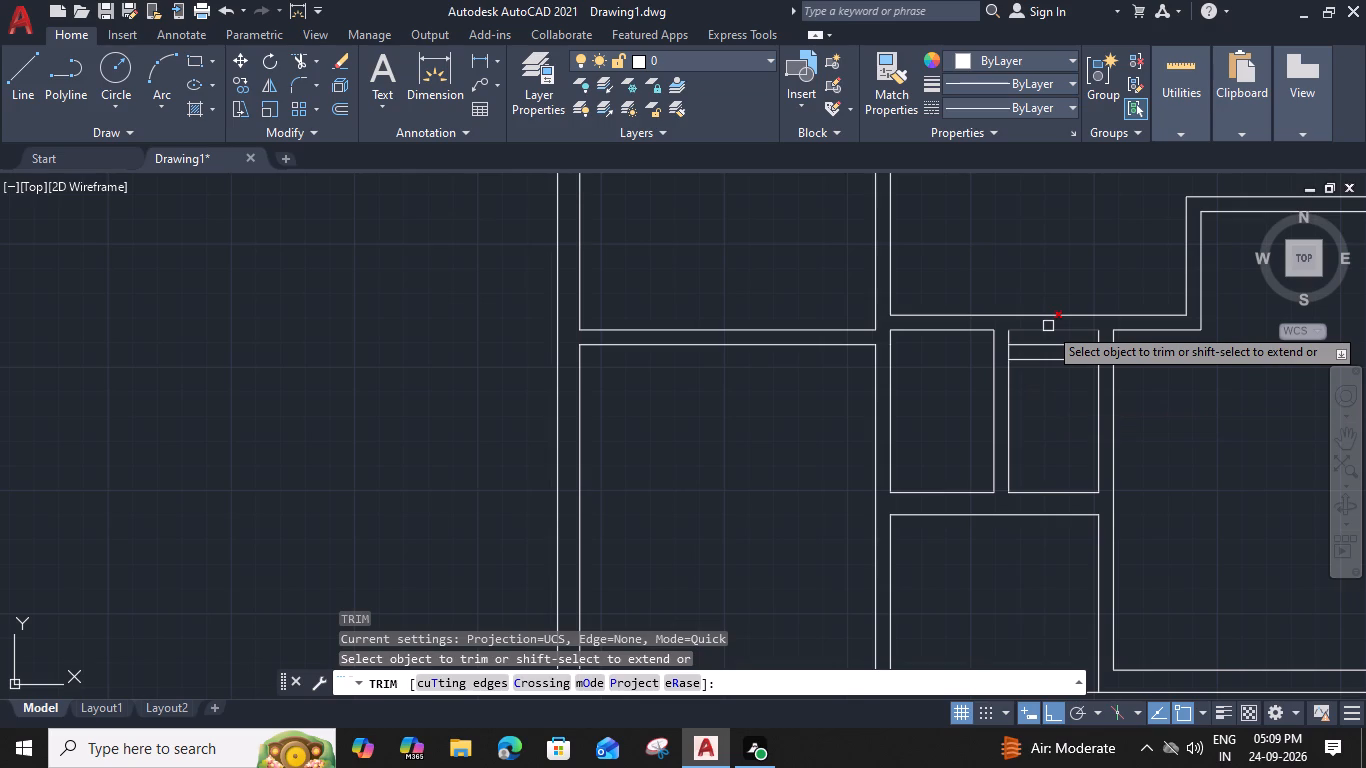
{"action": "left_click", "coordinate": [950, 326]}
{"action": "left_click", "coordinate": [950, 315]}
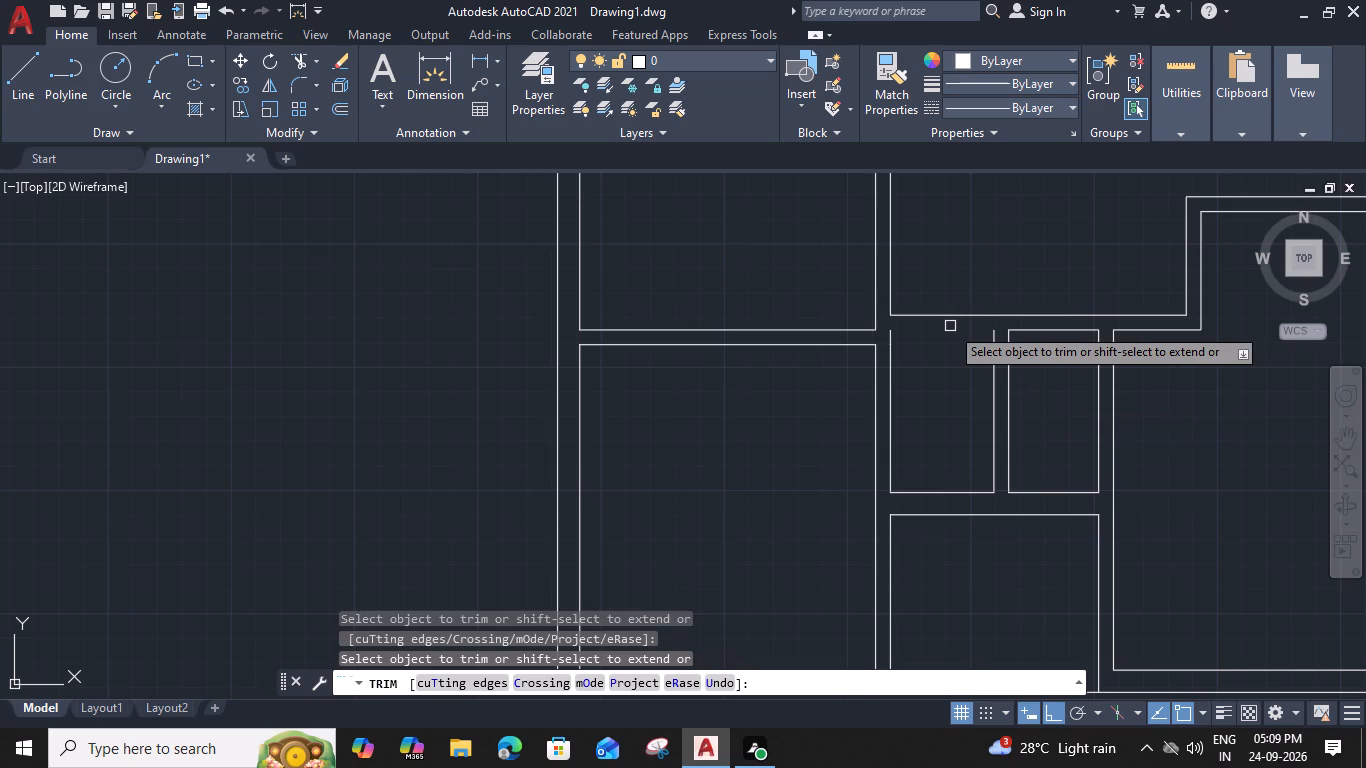
{"action": "left_click", "coordinate": [890, 376]}
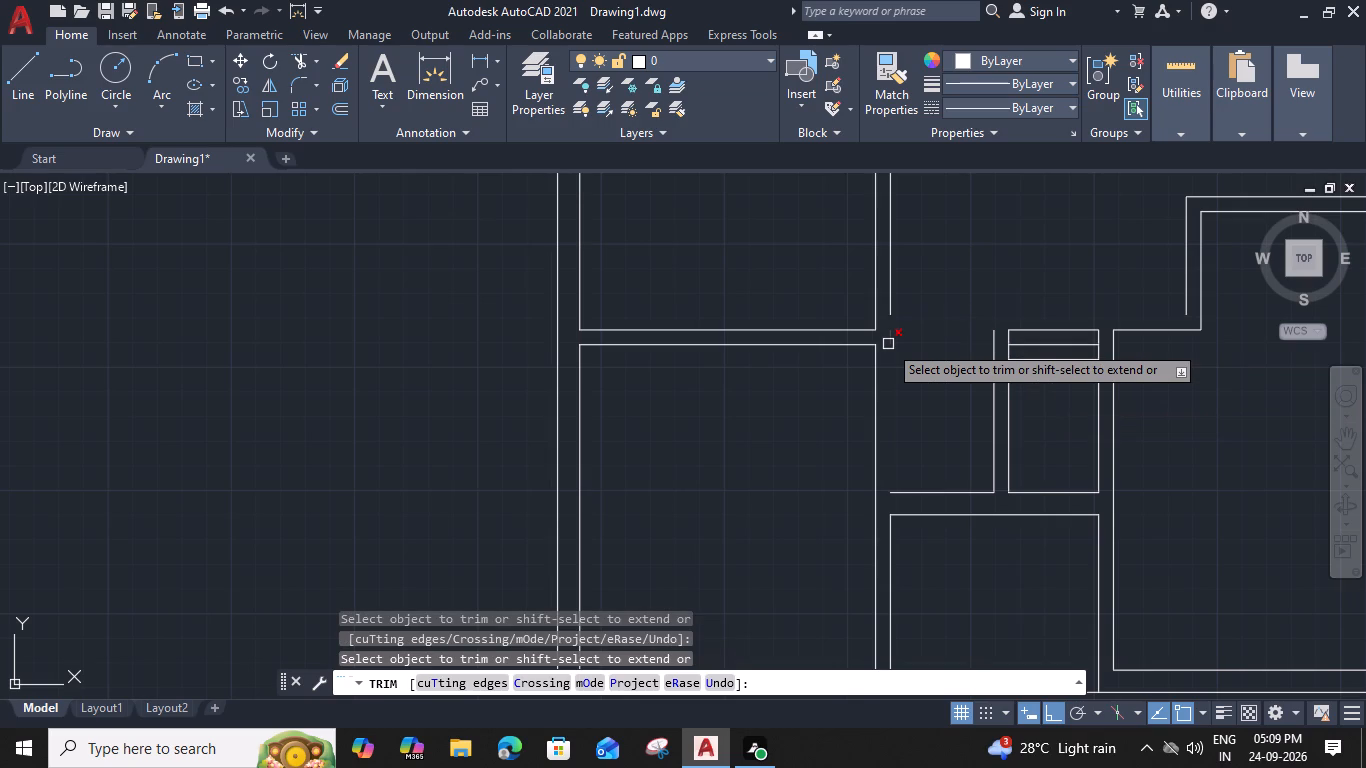
{"action": "left_click", "coordinate": [888, 344]}
{"action": "left_click", "coordinate": [894, 295], "text": "shift"}
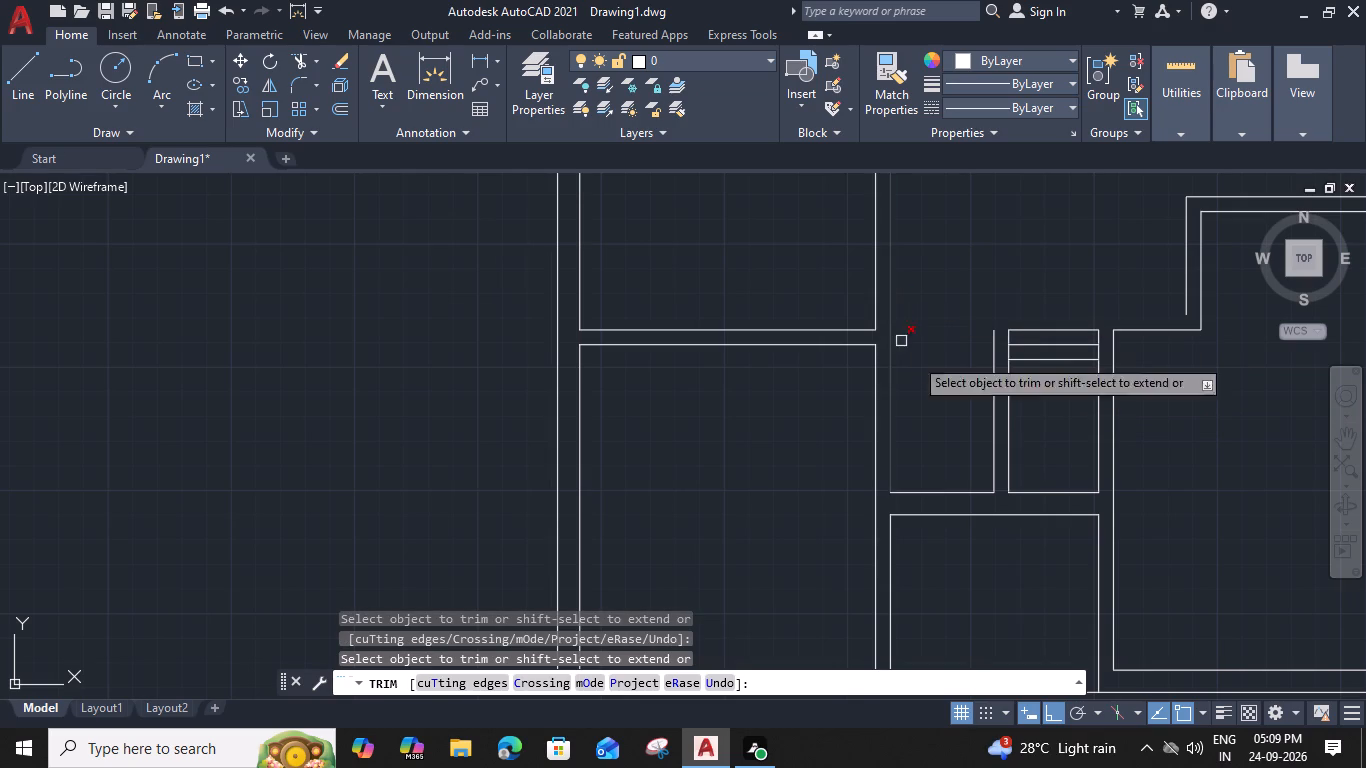
Extend the upper offset line west to the partition's outer face, and trim the small east room's old north line and projecting side stubs.
{"action": "left_click", "coordinate": [1048, 346], "text": "shift"}
{"action": "left_click", "coordinate": [994, 334]}
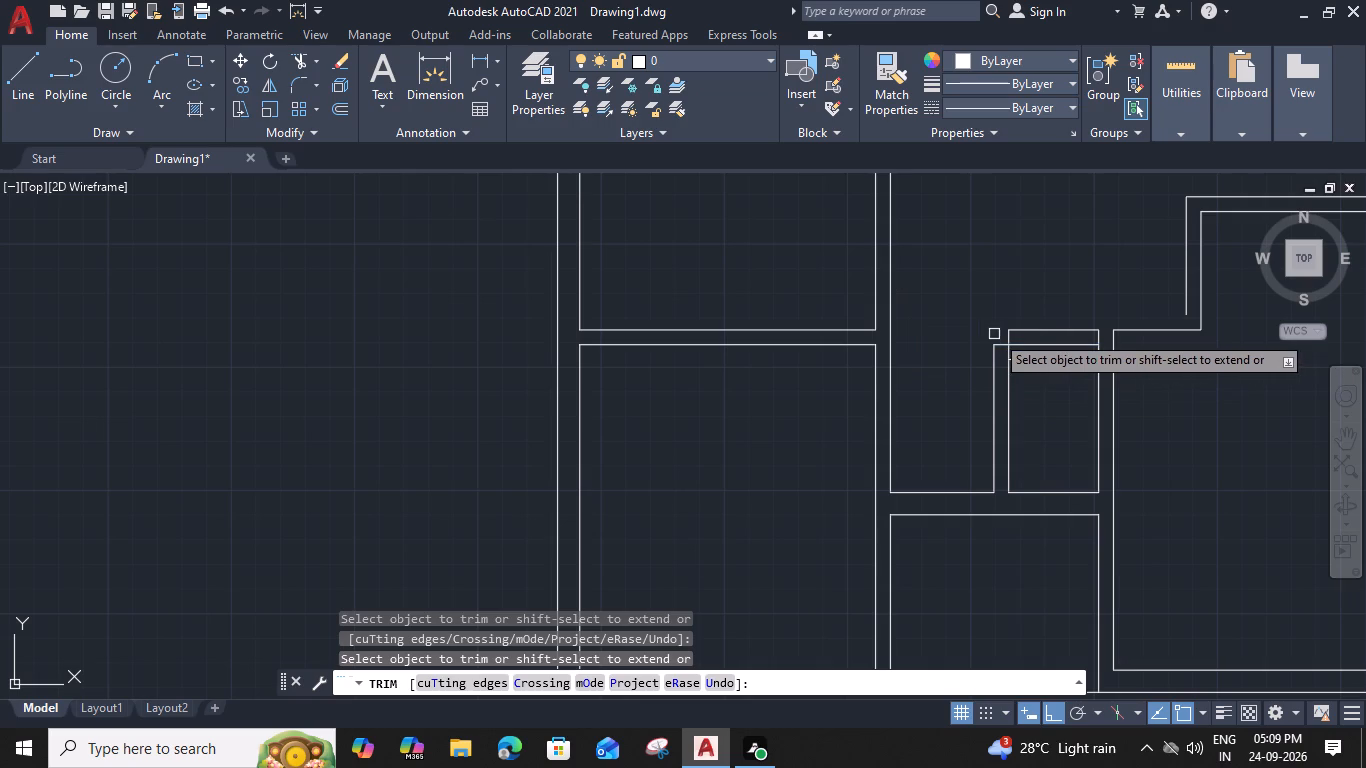
{"action": "left_click", "coordinate": [1013, 334]}
{"action": "left_click", "coordinate": [1008, 334]}
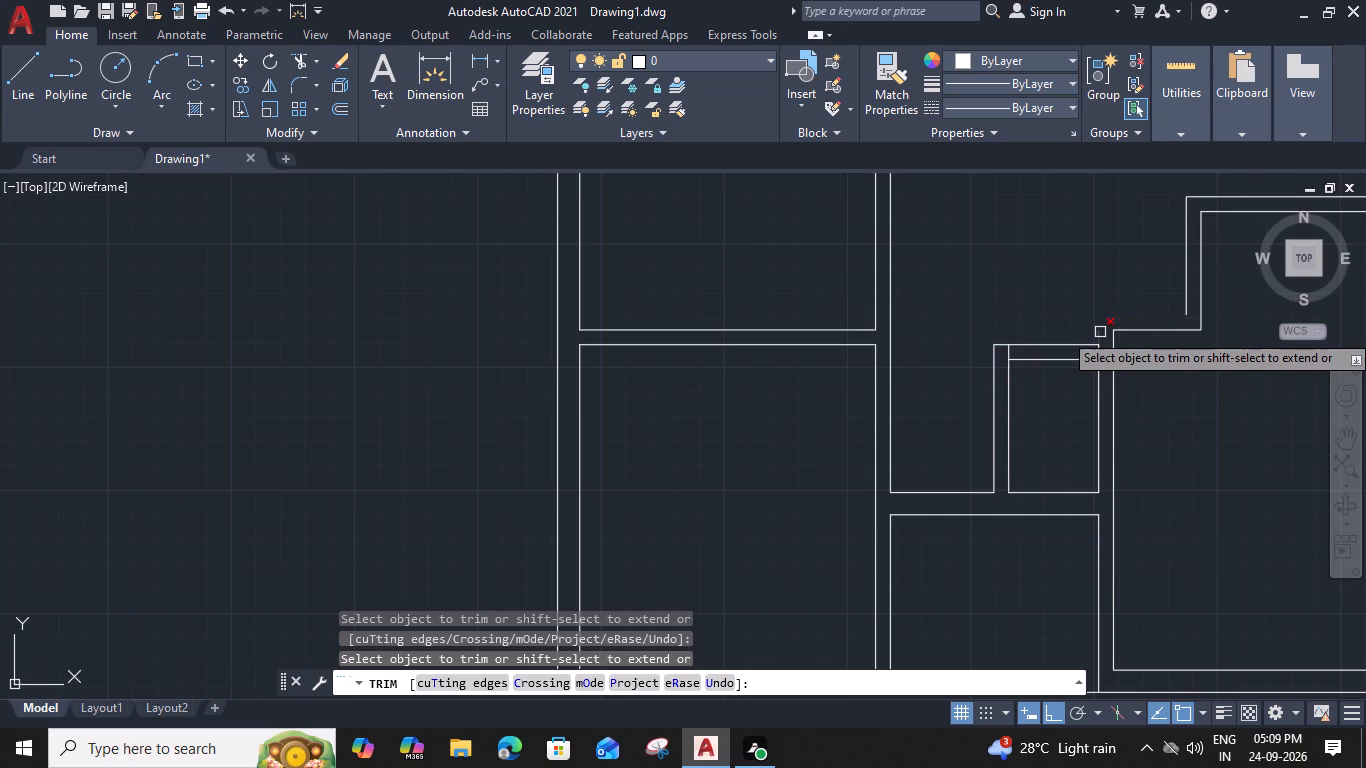
{"action": "left_click", "coordinate": [1100, 332]}
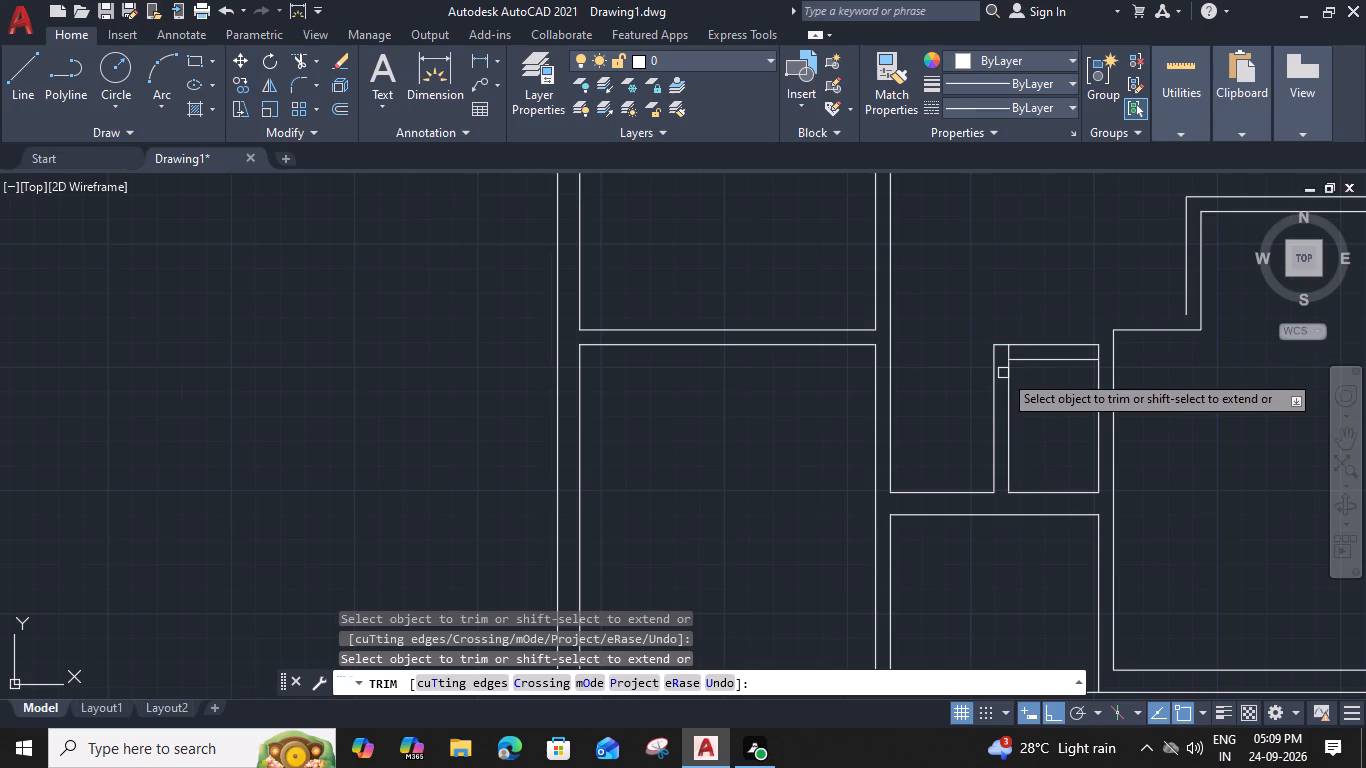
{"action": "scroll", "coordinate": [1008, 350], "scroll_direction": "up", "scroll_amount": 1}
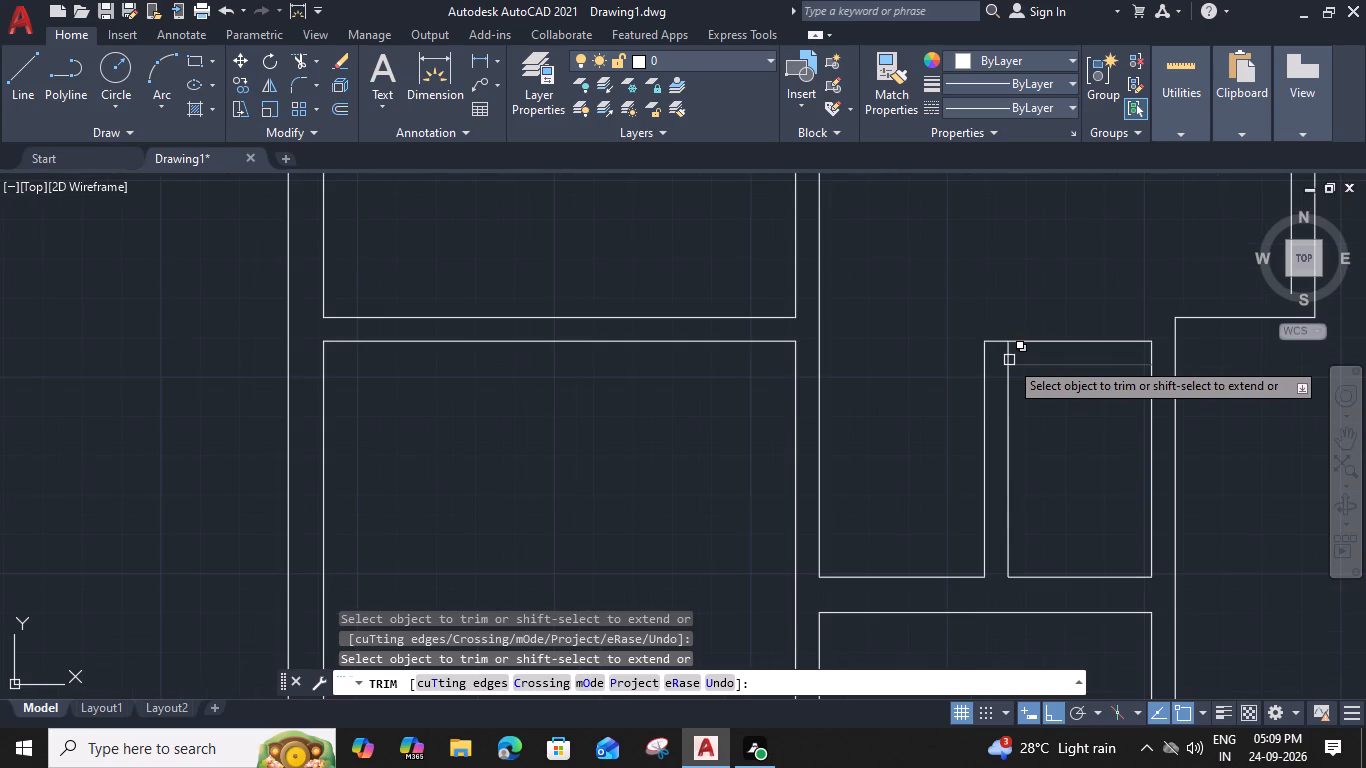
{"action": "left_click", "coordinate": [1012, 351]}
{"action": "middle_click_drag", "start_coordinate": [1135, 414], "coordinate": [1128, 415]}
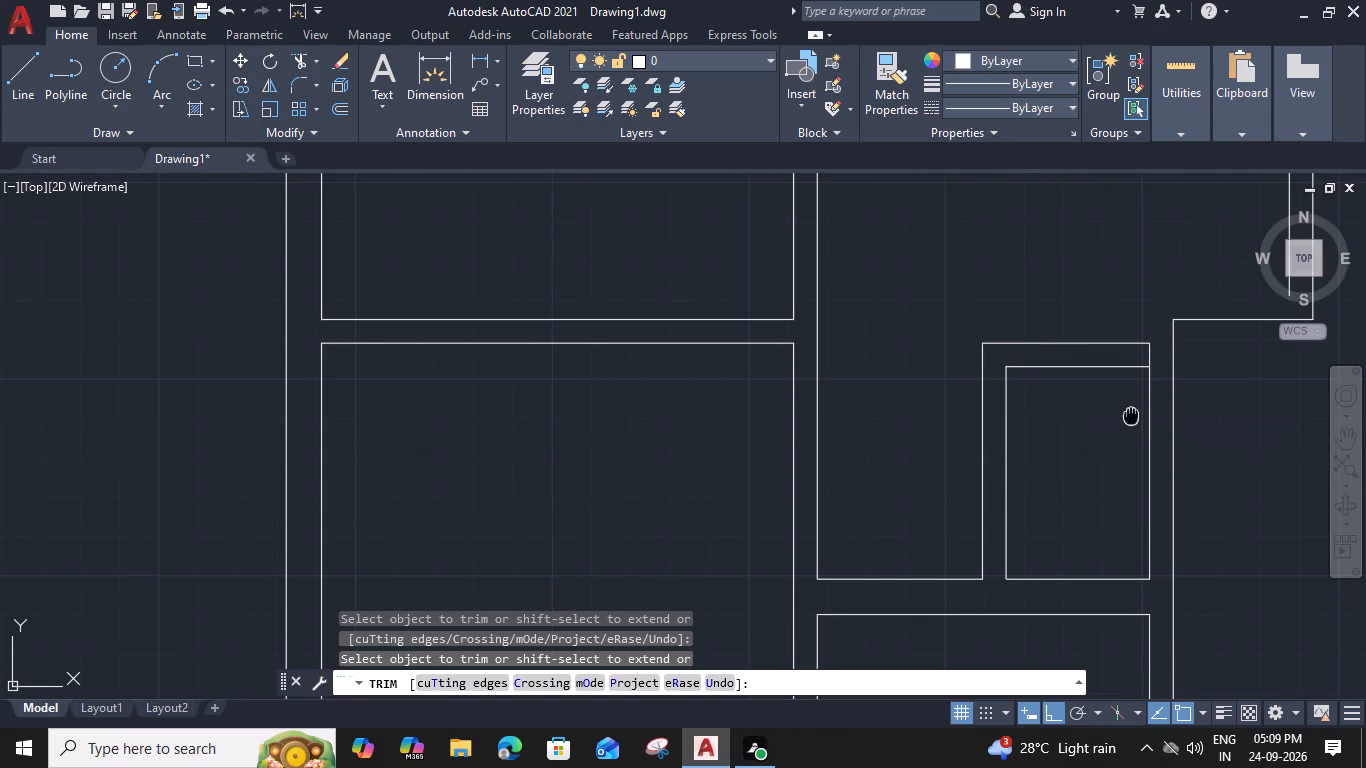
{"action": "middle_click_drag", "start_coordinate": [1128, 415], "coordinate": [1093, 410]}
{"action": "left_click", "coordinate": [1112, 351]}
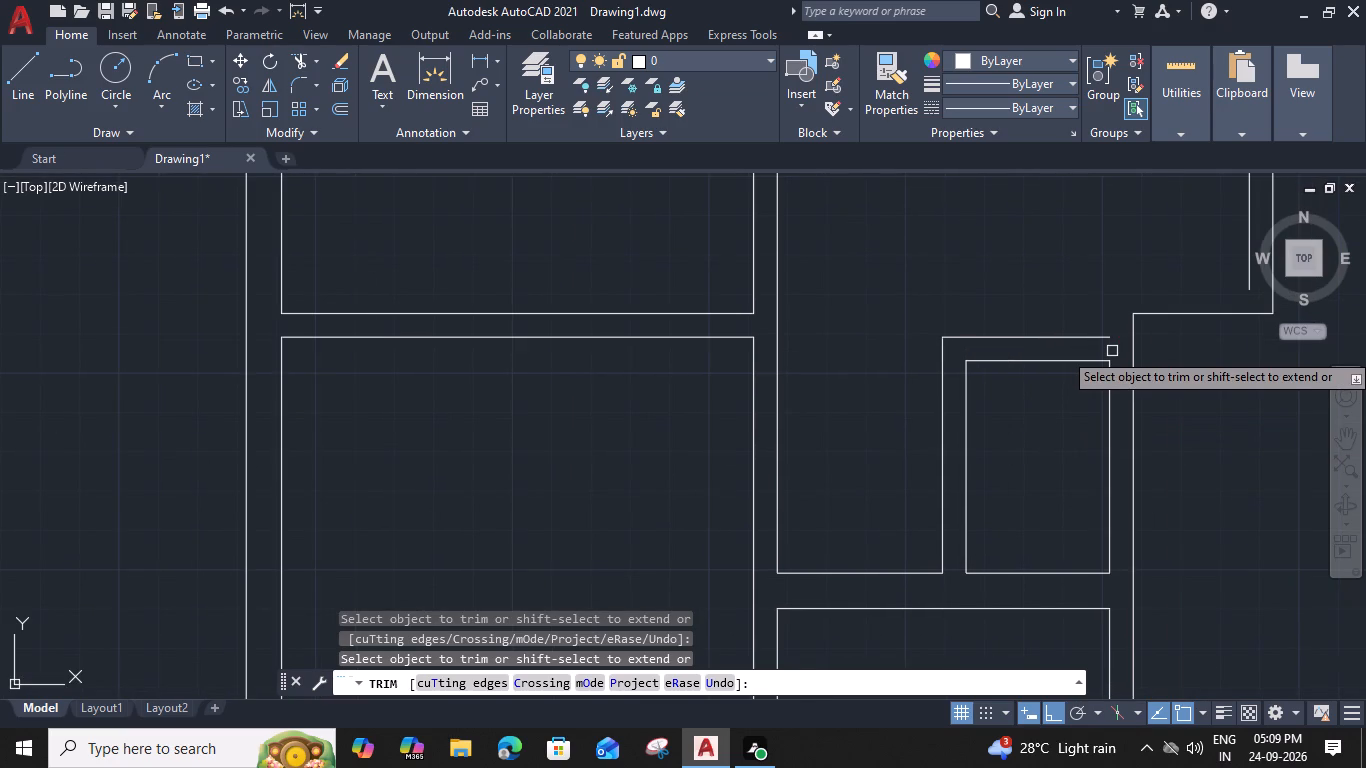
{"action": "middle_click_drag", "start_coordinate": [1194, 300], "coordinate": [1118, 315]}
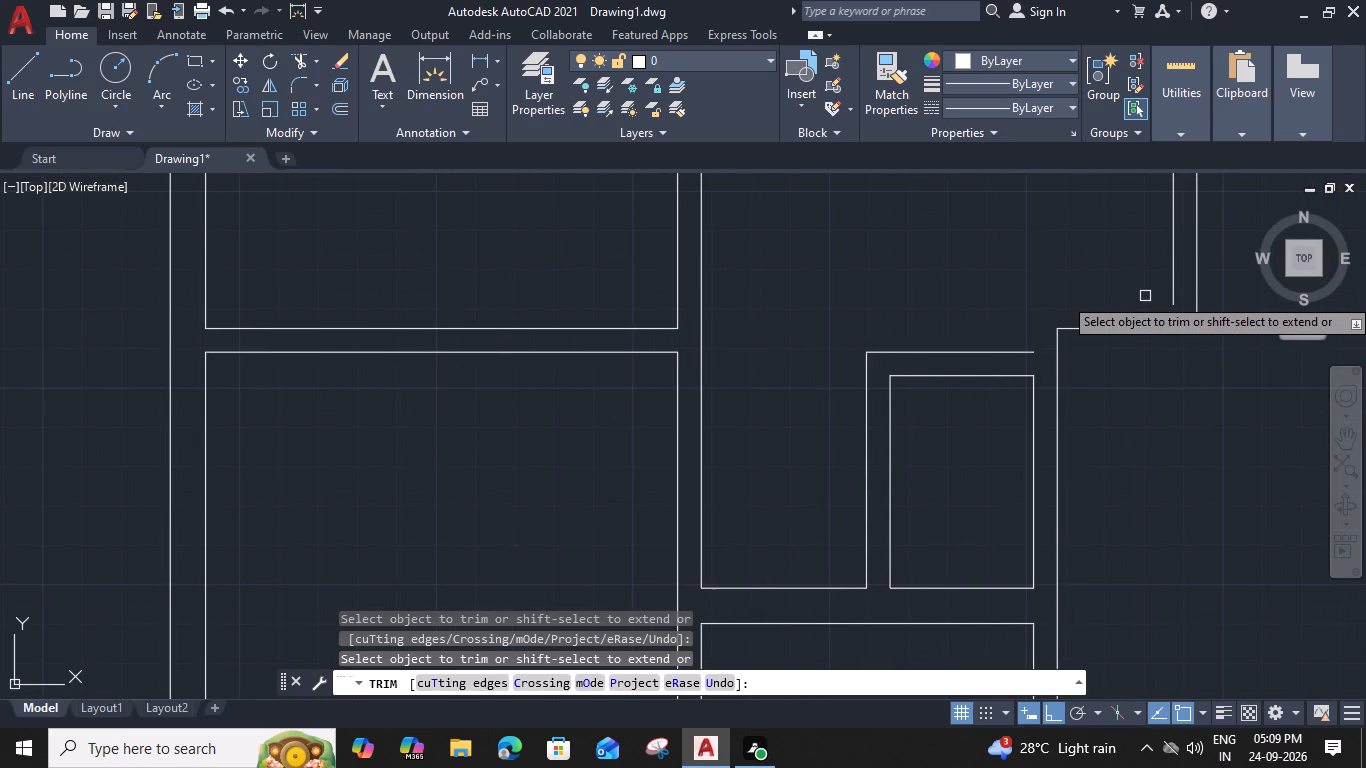
{"action": "key", "text": "Escape"}
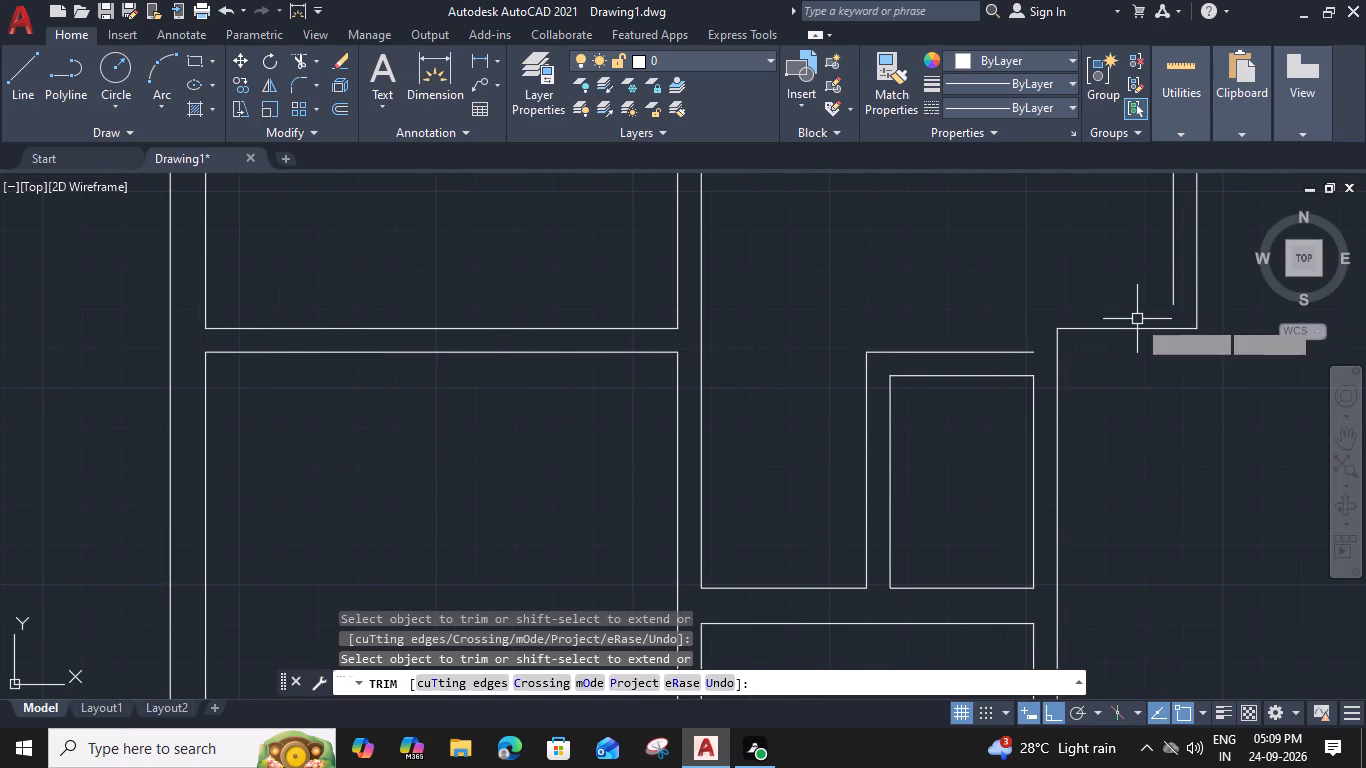
Offset the southeast room's short north line 6" northward and its west wall line 6" westward.
{"action": "middle_click_drag", "start_coordinate": [1094, 397], "coordinate": [1055, 357]}
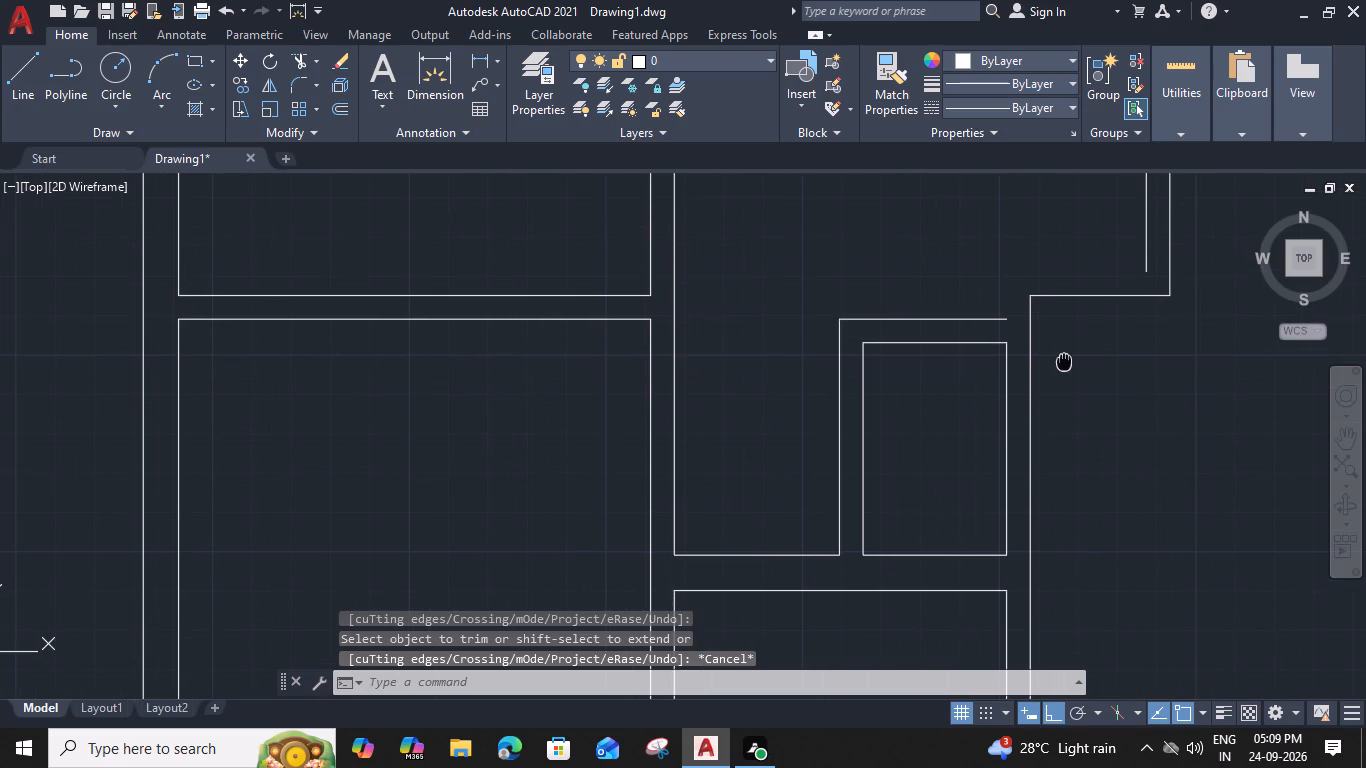
{"action": "left_click", "coordinate": [1104, 291]}
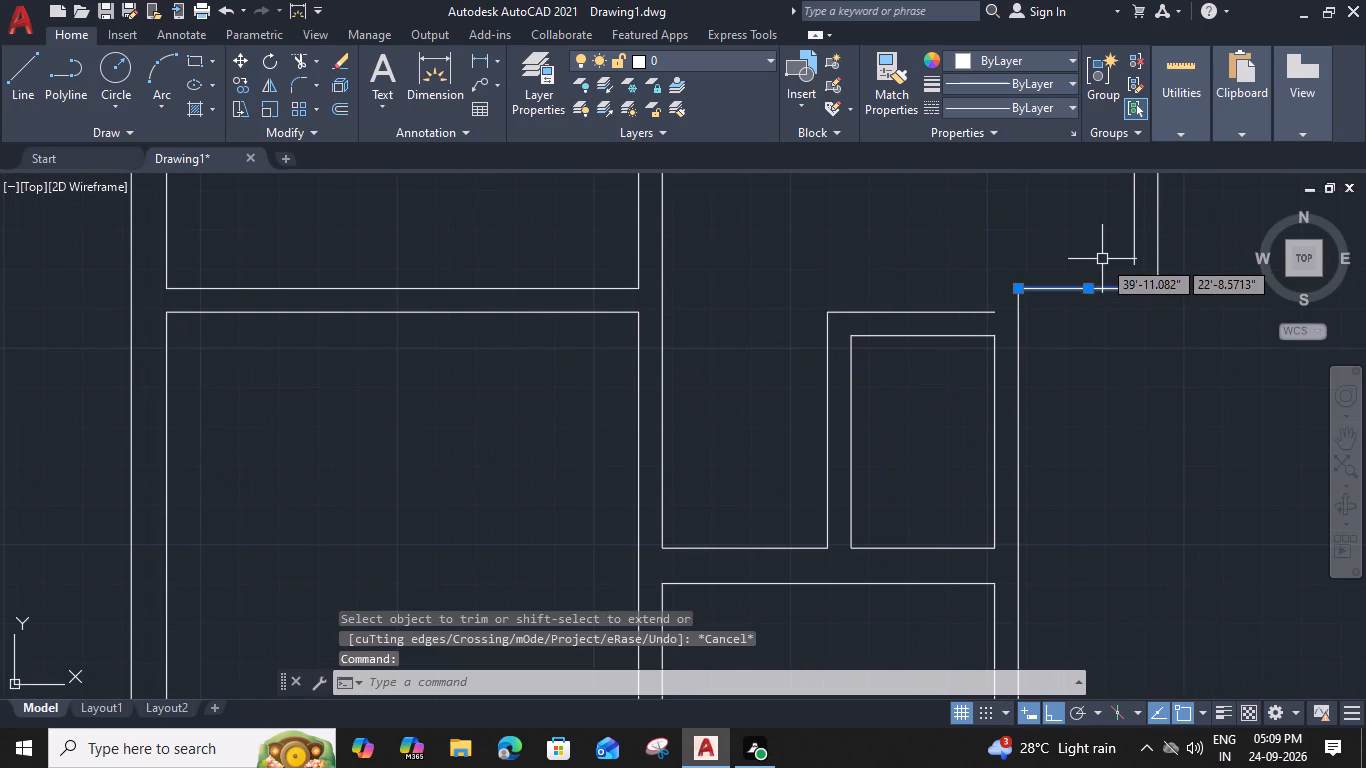
{"action": "key", "text": "o"}
{"action": "key", "text": "Return"}
{"action": "key", "text": "6"}
{"action": "key", "text": "shift+quotedbl"}
{"action": "key", "text": "Return"}
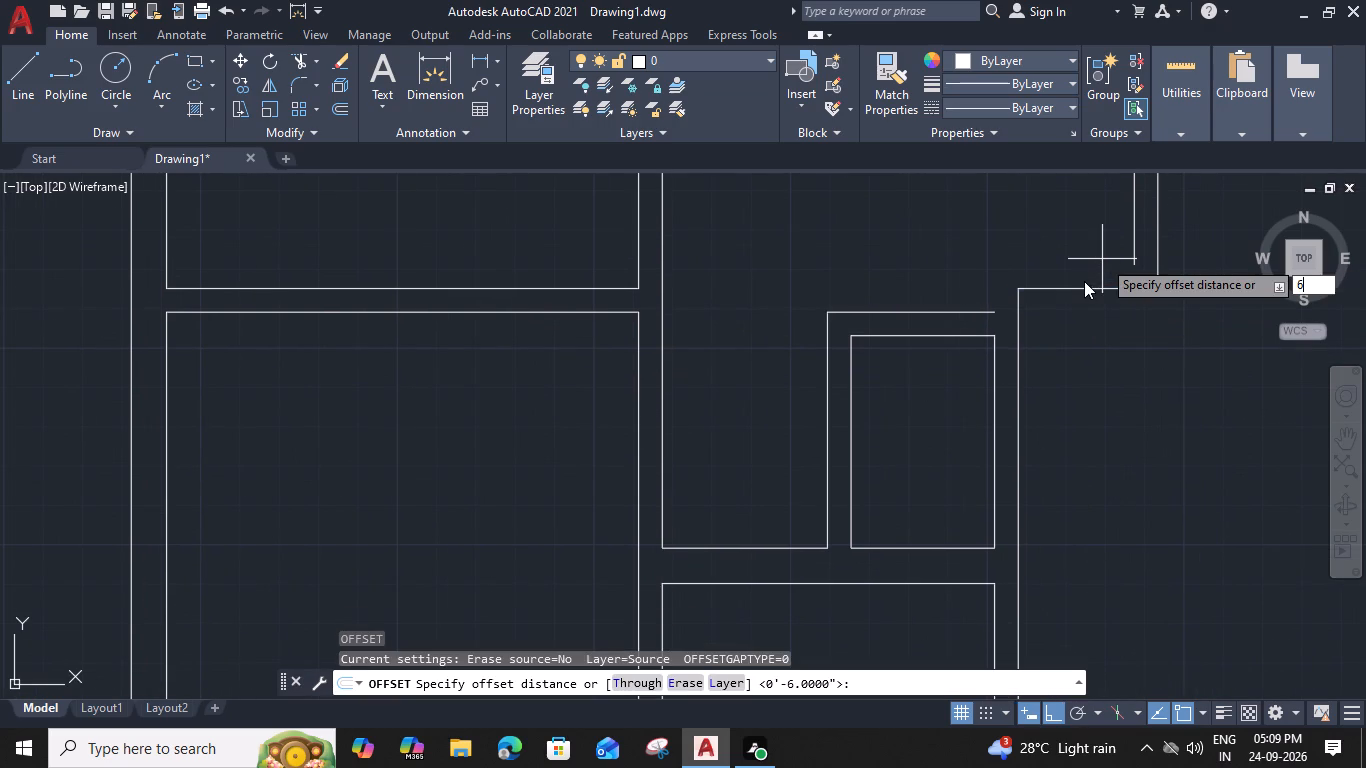
{"action": "left_click", "coordinate": [1102, 259]}
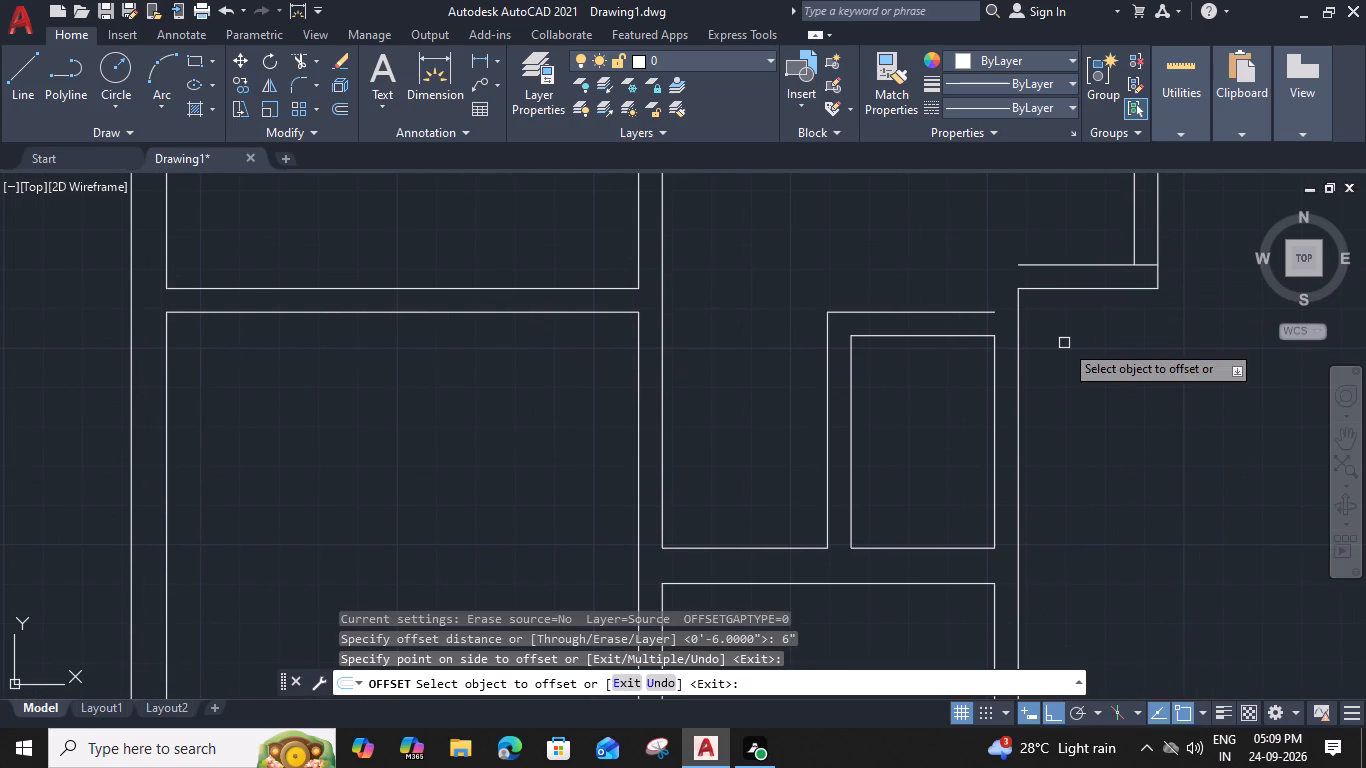
{"action": "left_click", "coordinate": [1020, 326]}
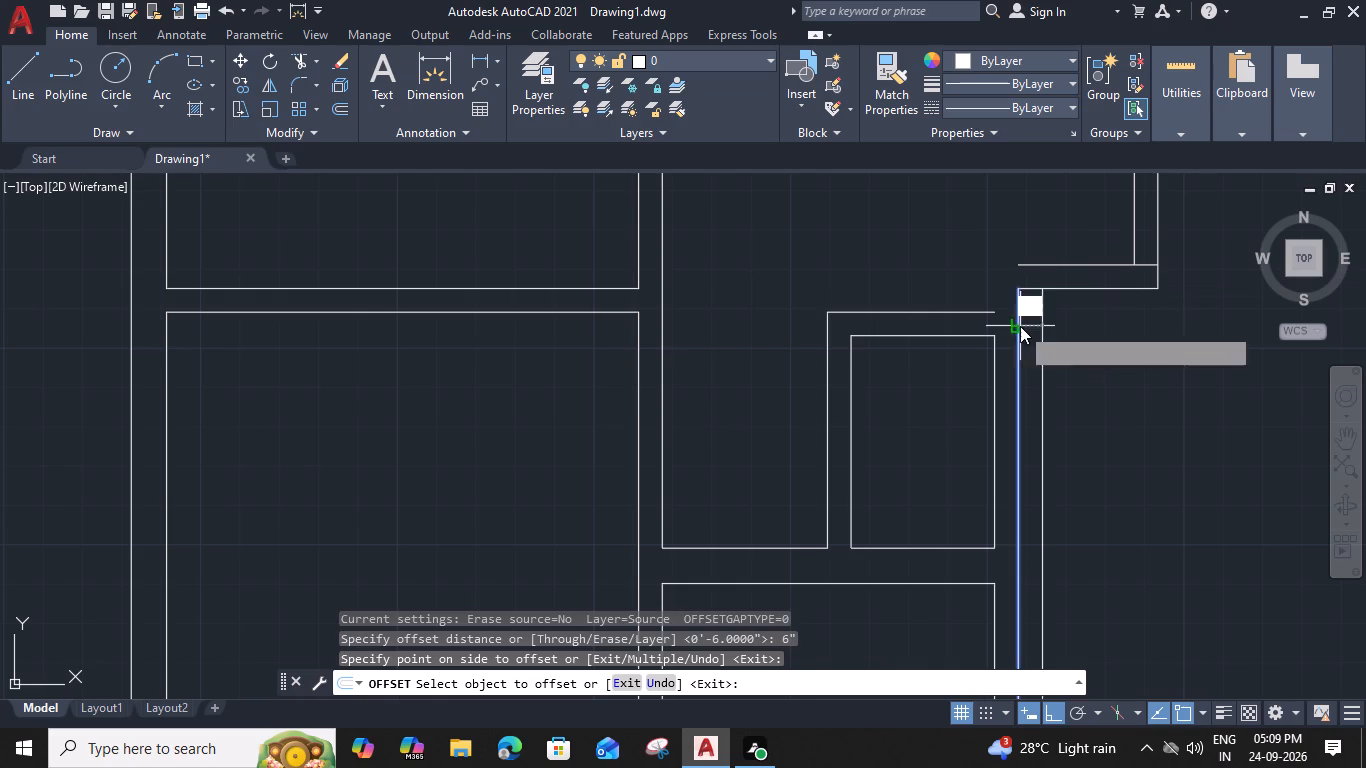
{"action": "left_click", "coordinate": [1000, 328]}
{"action": "key", "text": "Escape"}
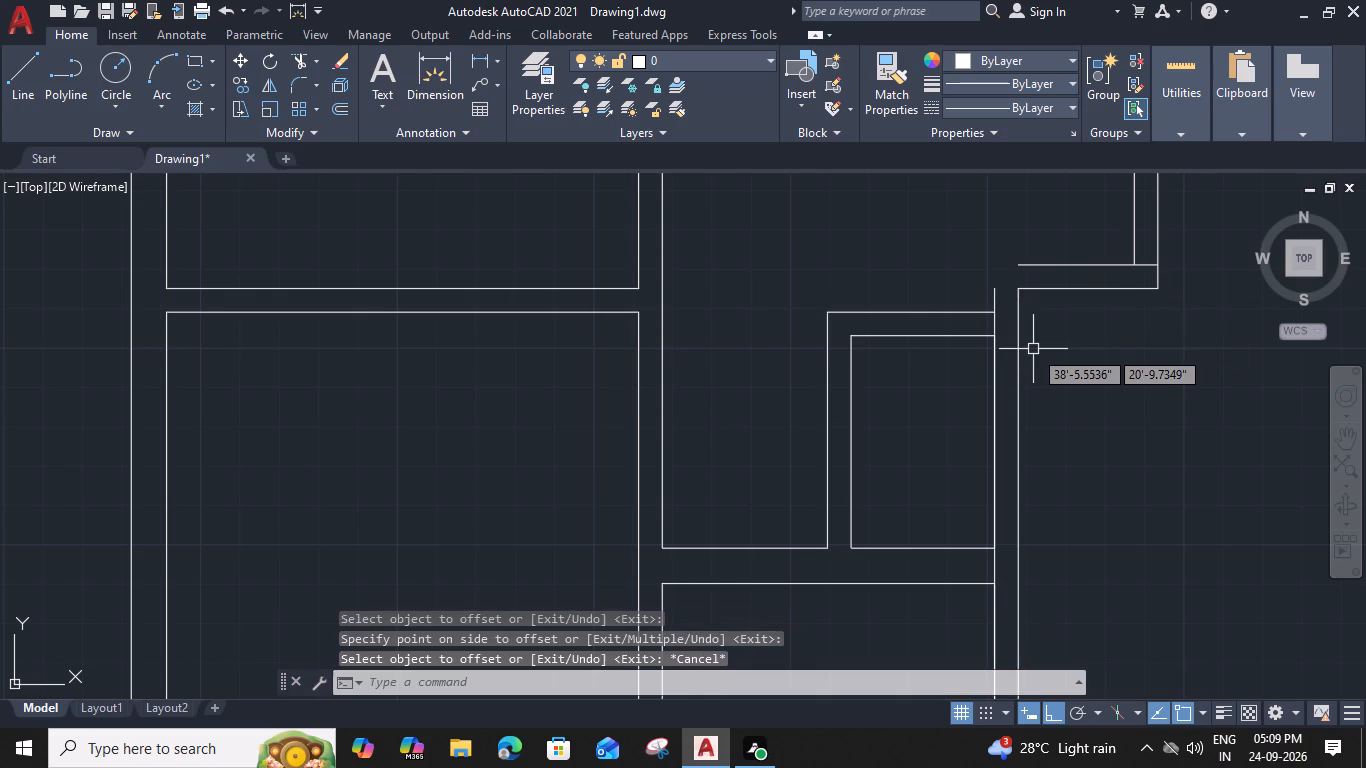
Trim the westward offset line between the small east room's two north wall lines.
{"action": "type", "text": "tr"}
{"action": "key", "text": "space"}
{"action": "left_click", "coordinate": [999, 325]}
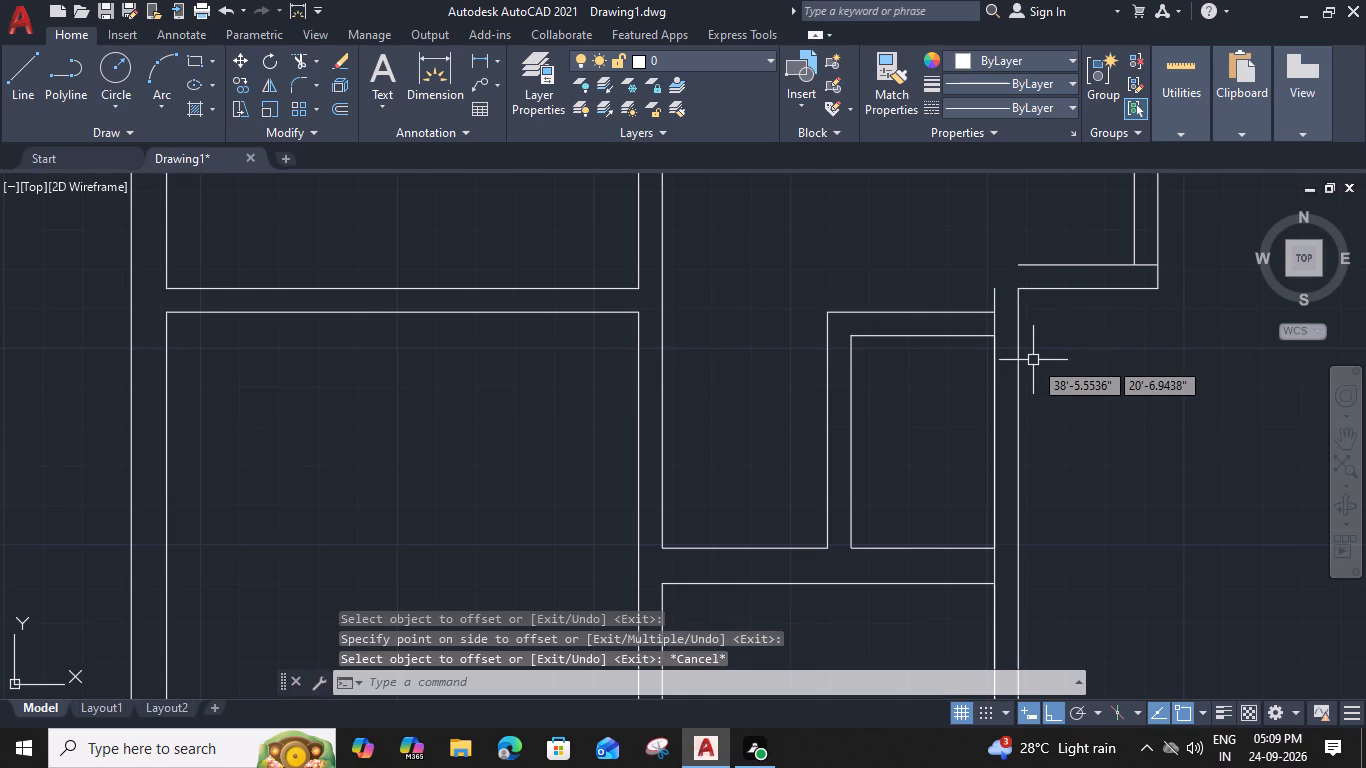
{"action": "key", "text": "Escape"}
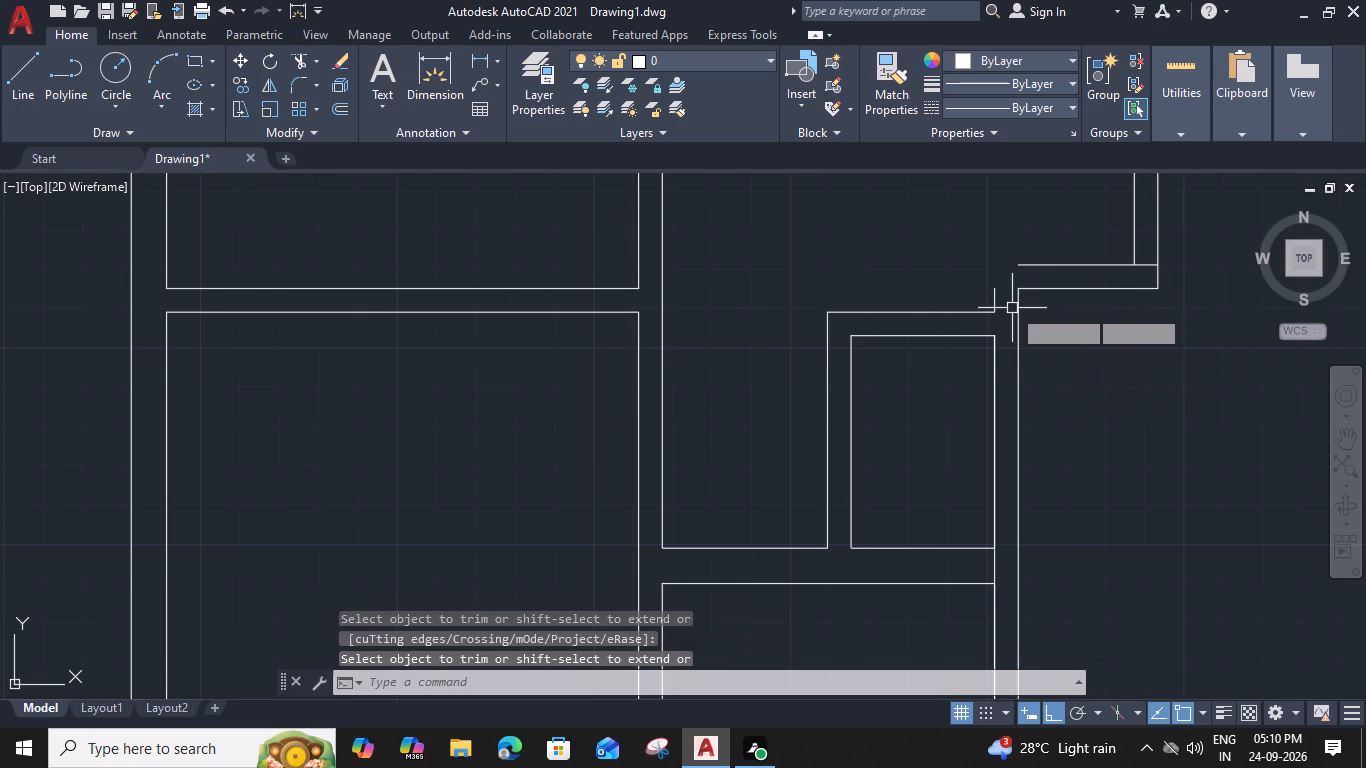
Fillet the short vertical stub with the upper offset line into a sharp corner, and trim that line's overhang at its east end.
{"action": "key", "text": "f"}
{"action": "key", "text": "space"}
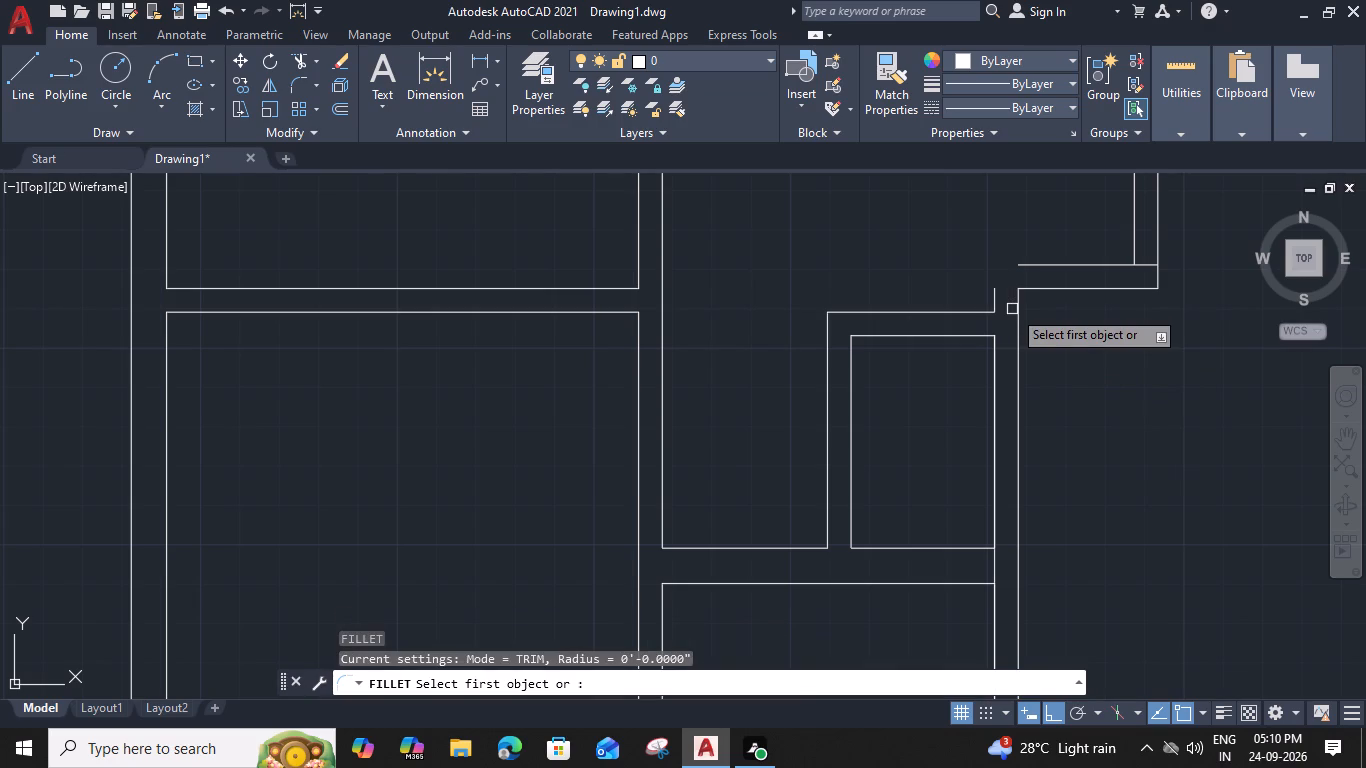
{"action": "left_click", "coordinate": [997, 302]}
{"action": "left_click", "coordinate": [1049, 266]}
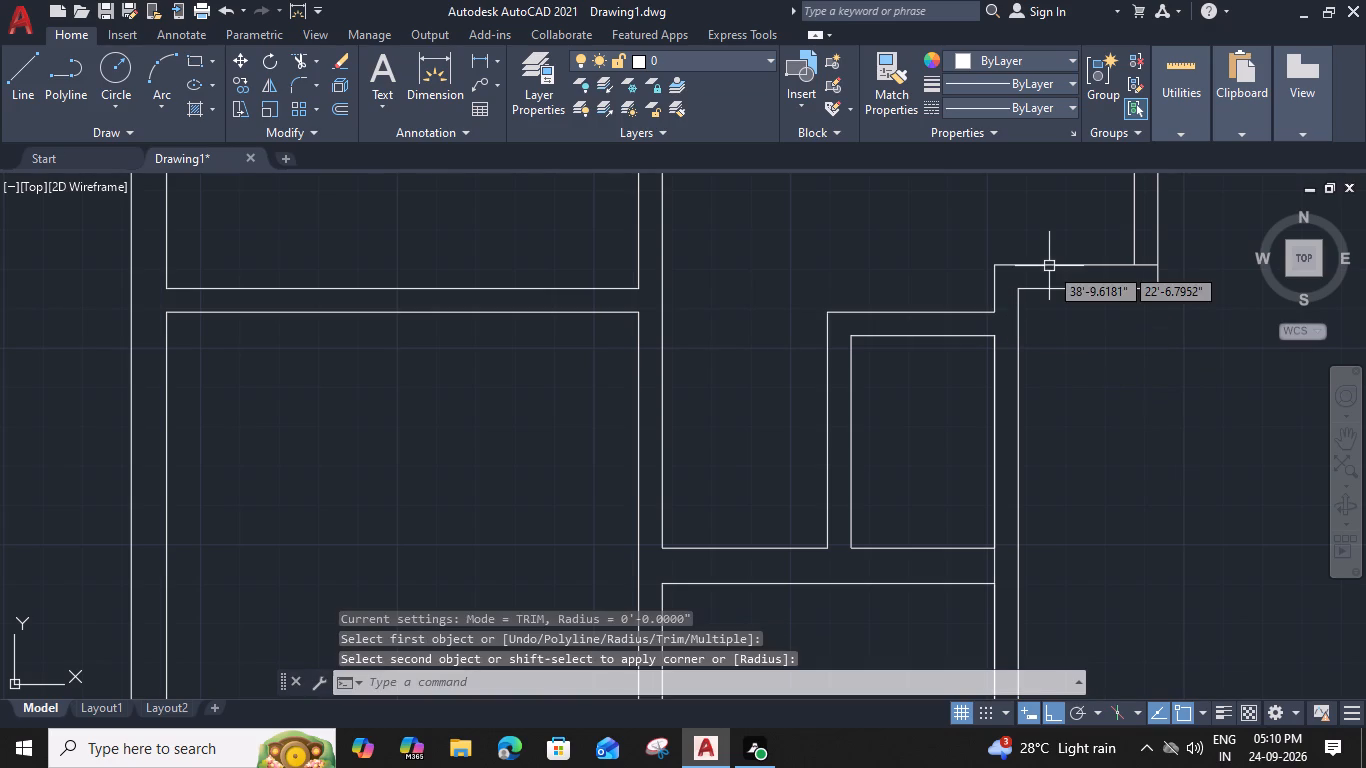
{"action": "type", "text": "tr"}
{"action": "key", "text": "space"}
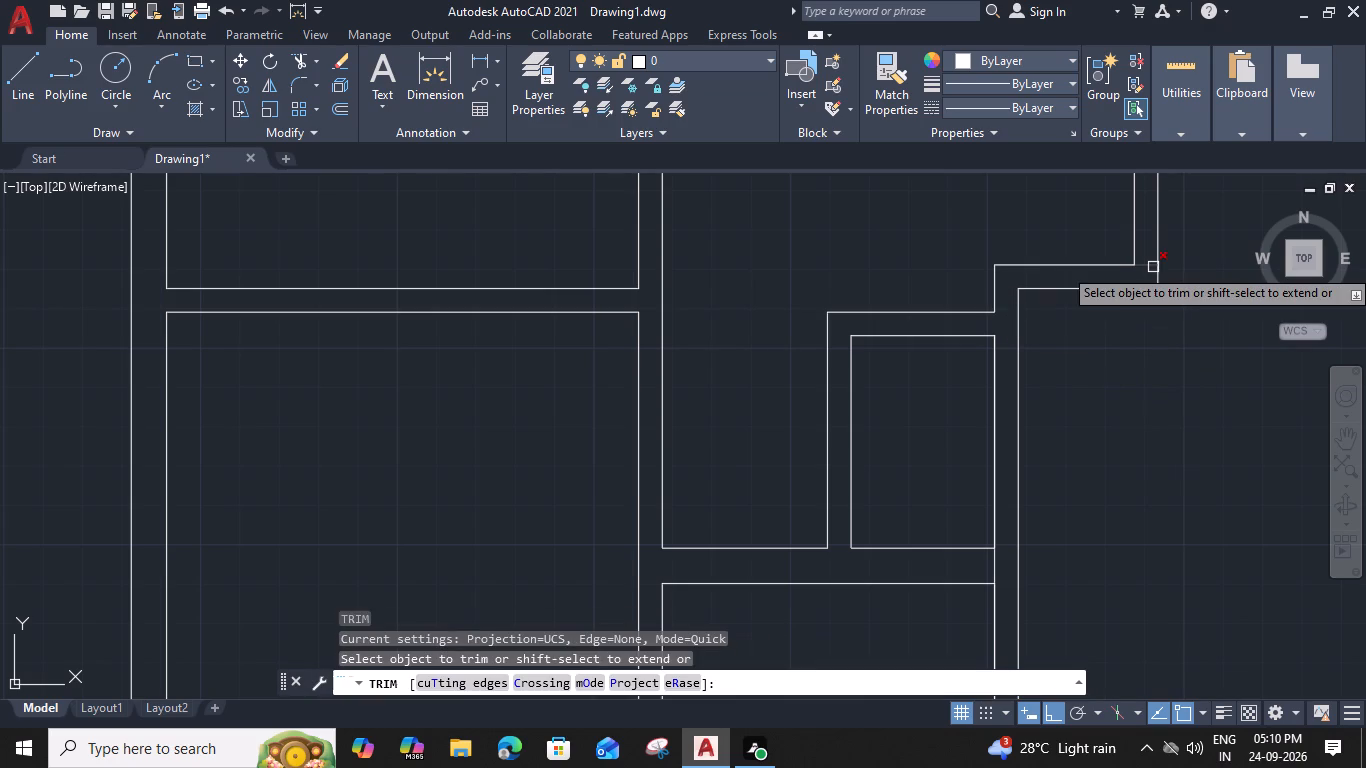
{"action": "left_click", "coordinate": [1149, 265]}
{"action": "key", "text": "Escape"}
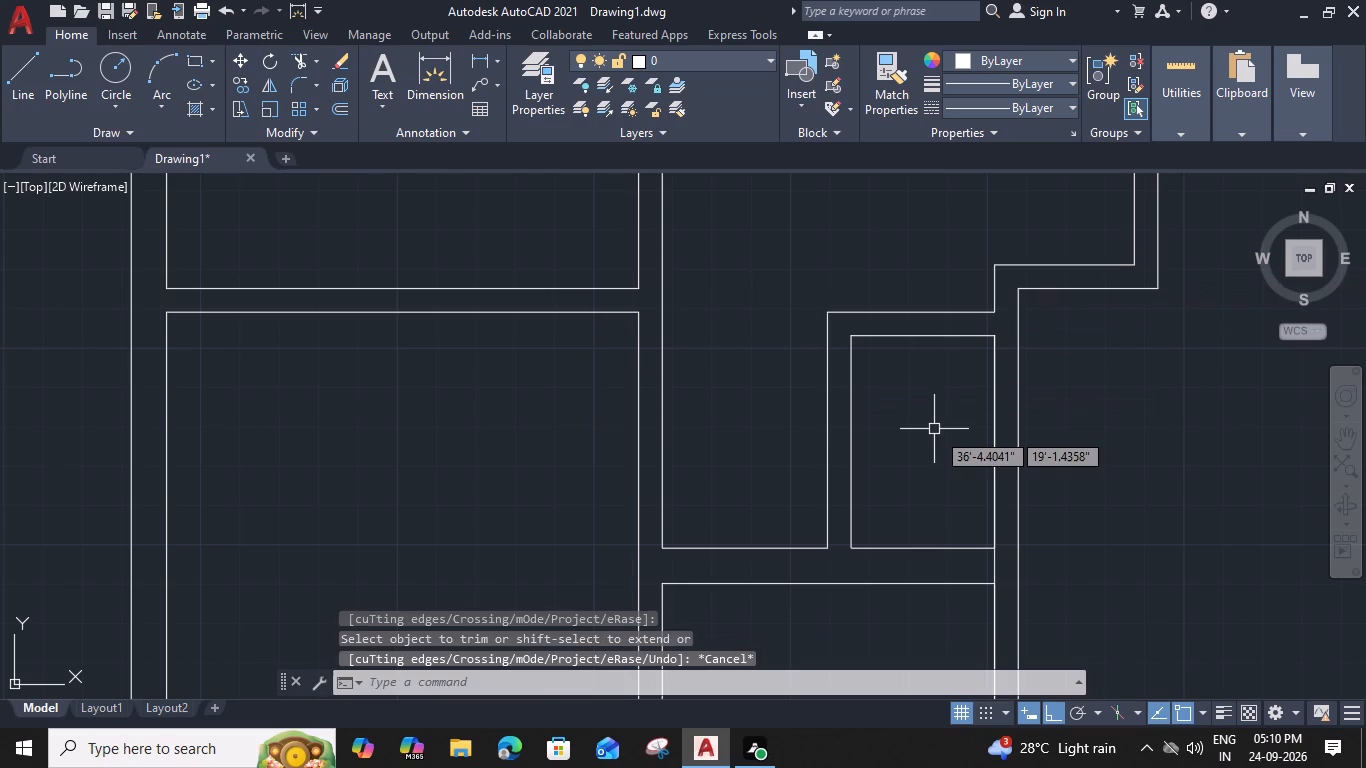
Erase the long vertical line bridging the gap between the small east room and the south recess on their east side.
{"action": "left_click", "coordinate": [995, 568]}
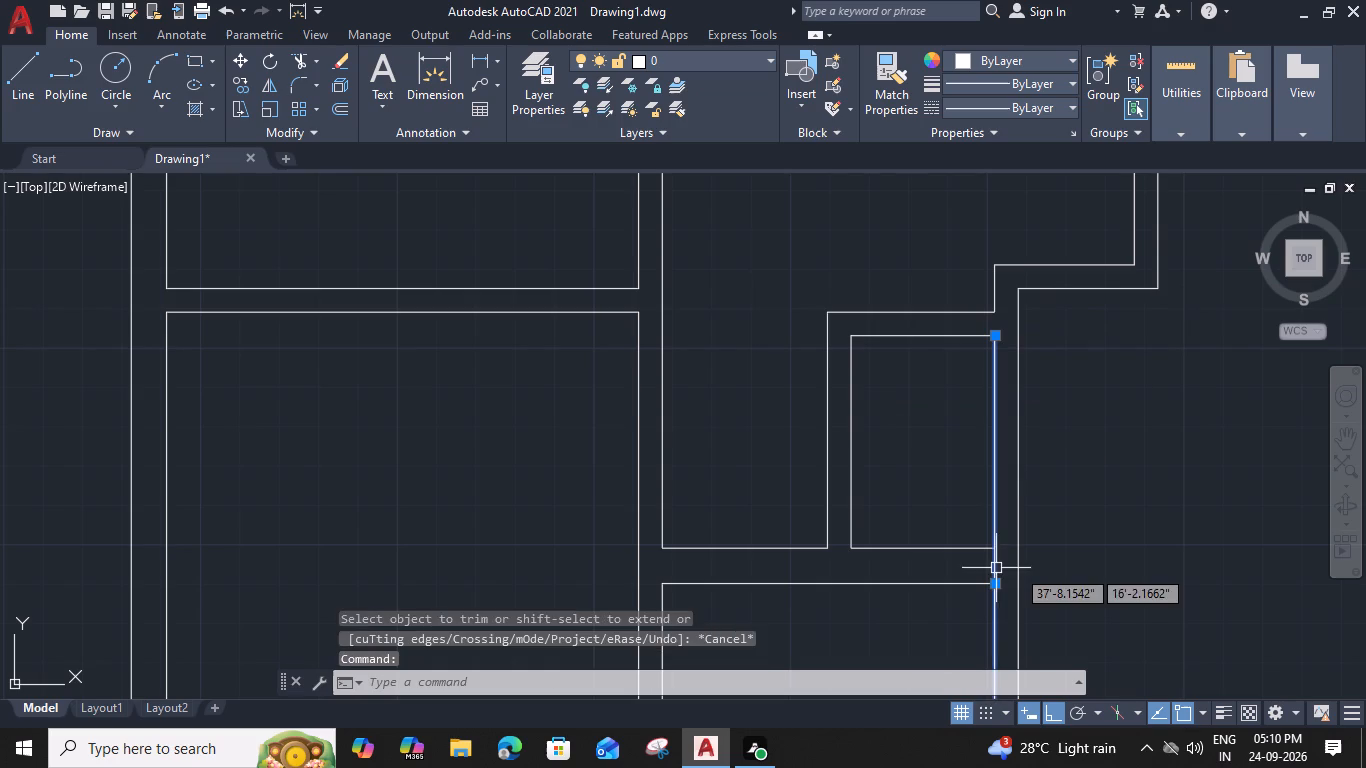
{"action": "key", "text": "Delete"}
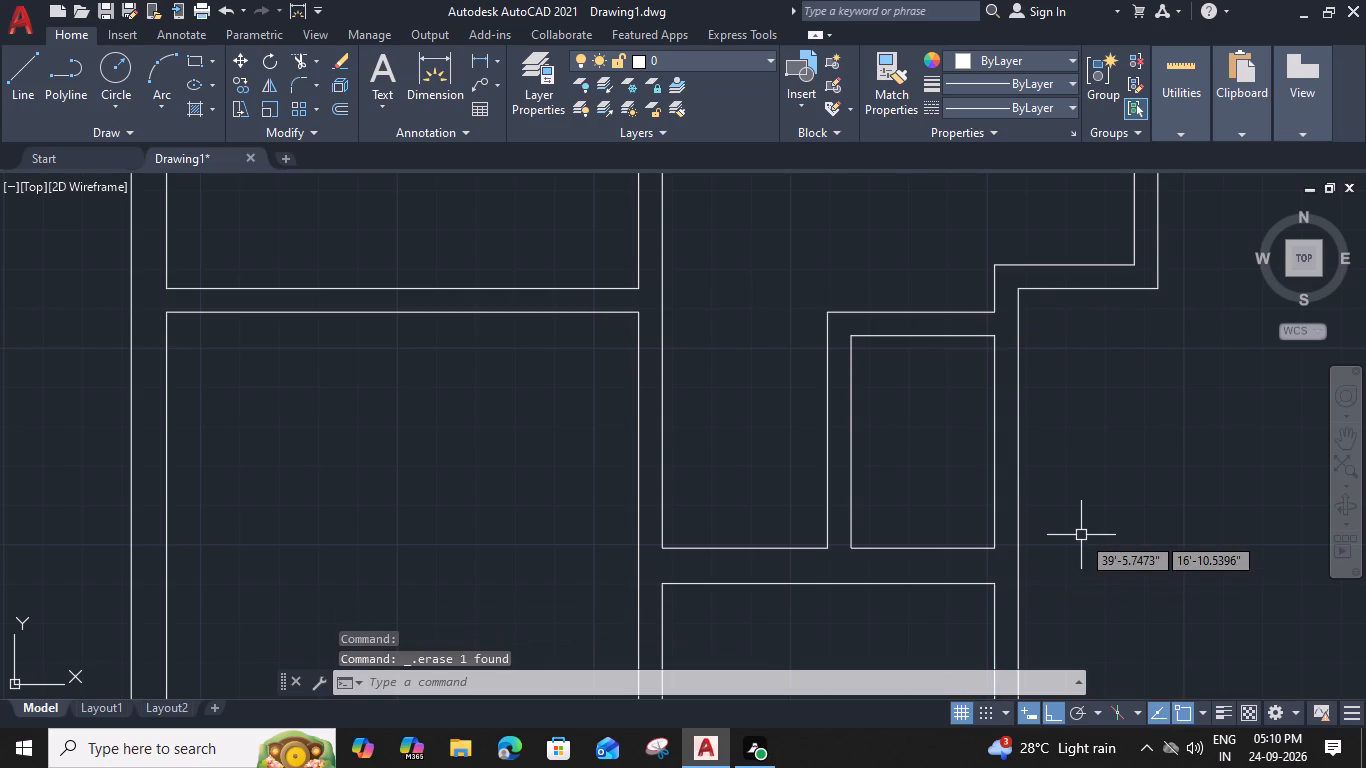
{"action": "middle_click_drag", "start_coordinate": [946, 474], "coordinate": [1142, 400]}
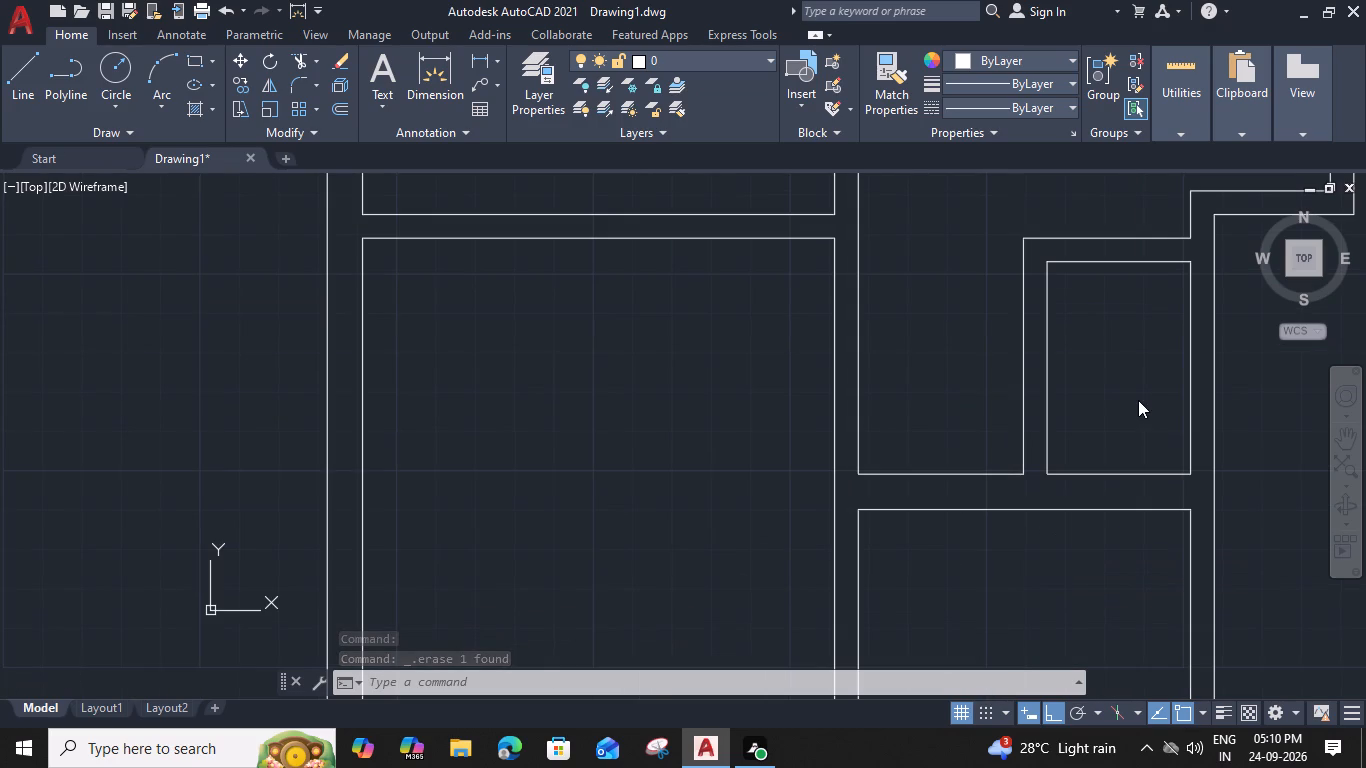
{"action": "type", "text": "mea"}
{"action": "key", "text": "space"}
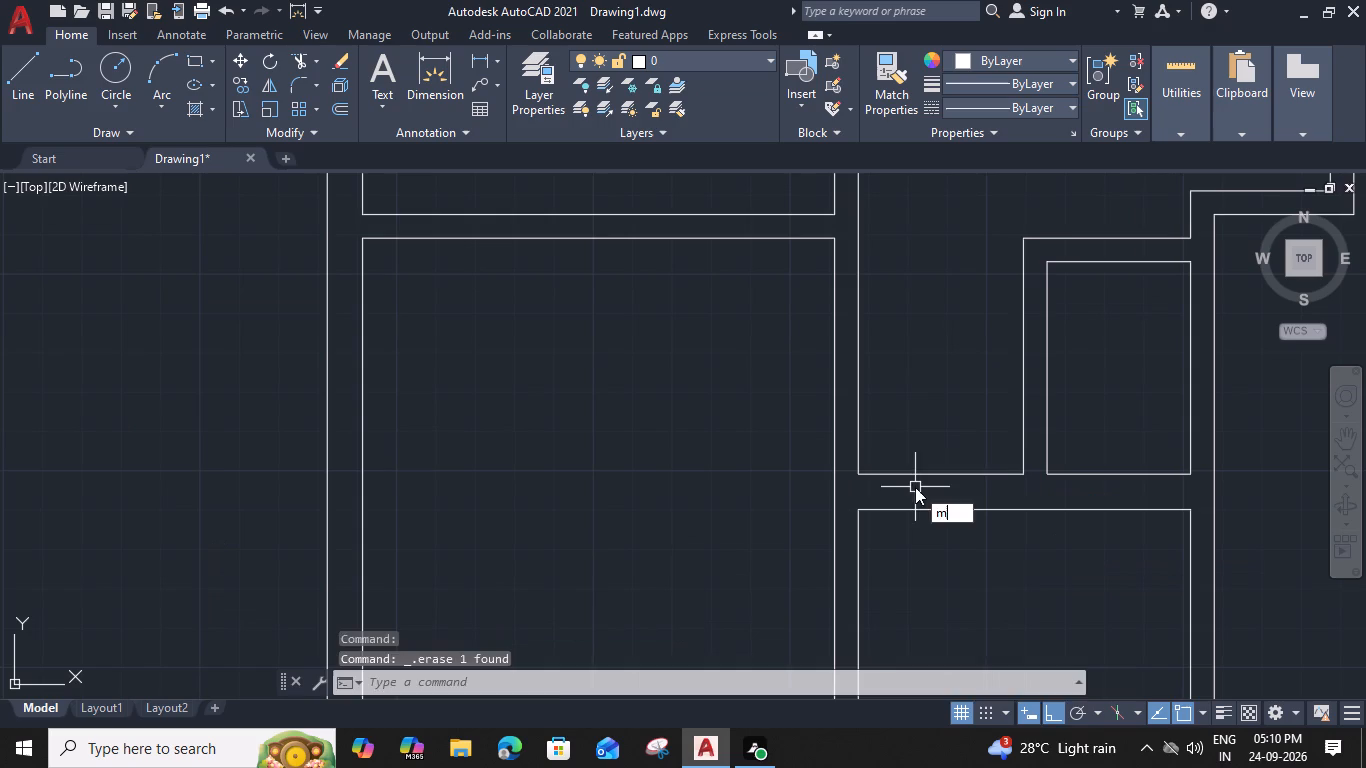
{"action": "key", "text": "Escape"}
Erase the two short horizontal wall lines forming the step between the small east room and the southeast room's upper west wall.
{"action": "scroll", "coordinate": [966, 382], "scroll_direction": "down", "scroll_amount": 2}
{"action": "middle_click_drag", "start_coordinate": [965, 396], "coordinate": [1031, 430]}
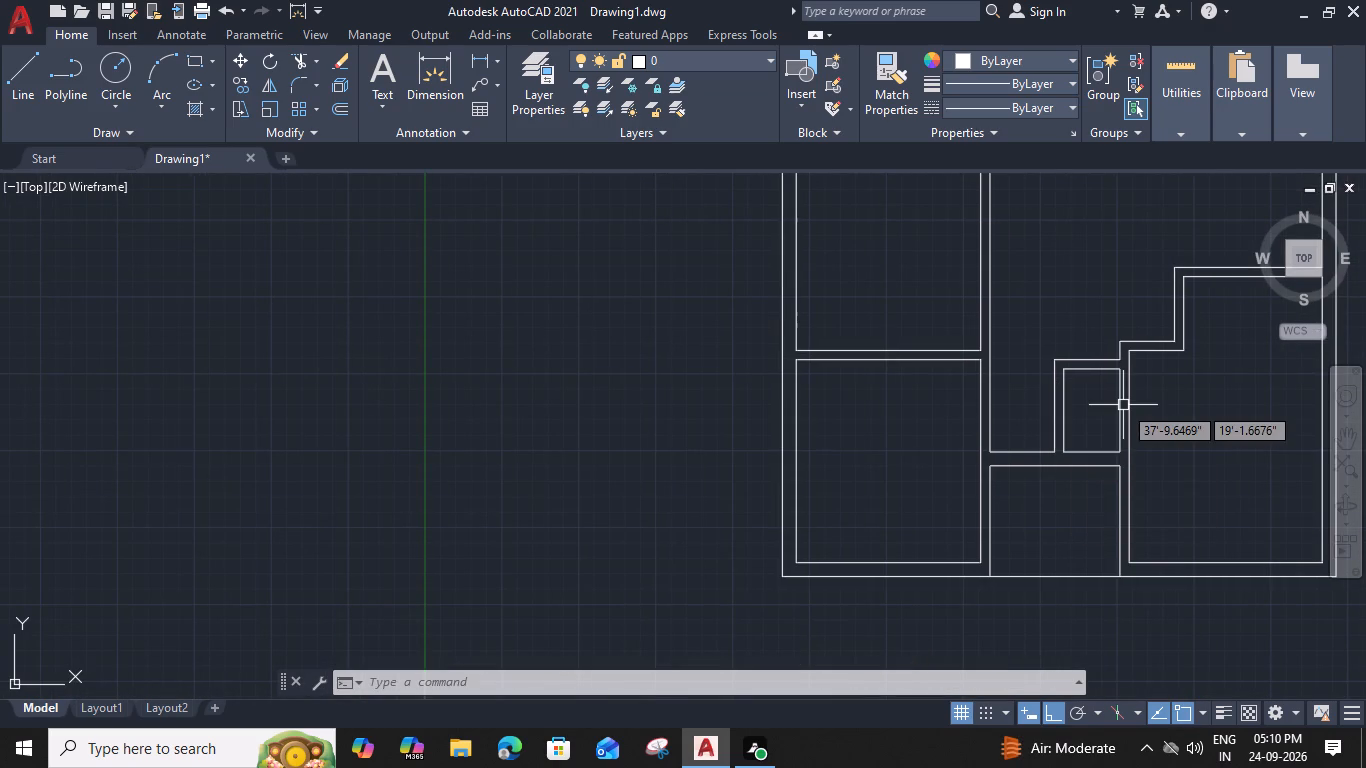
{"action": "middle_click_drag", "start_coordinate": [1130, 387], "coordinate": [1092, 426]}
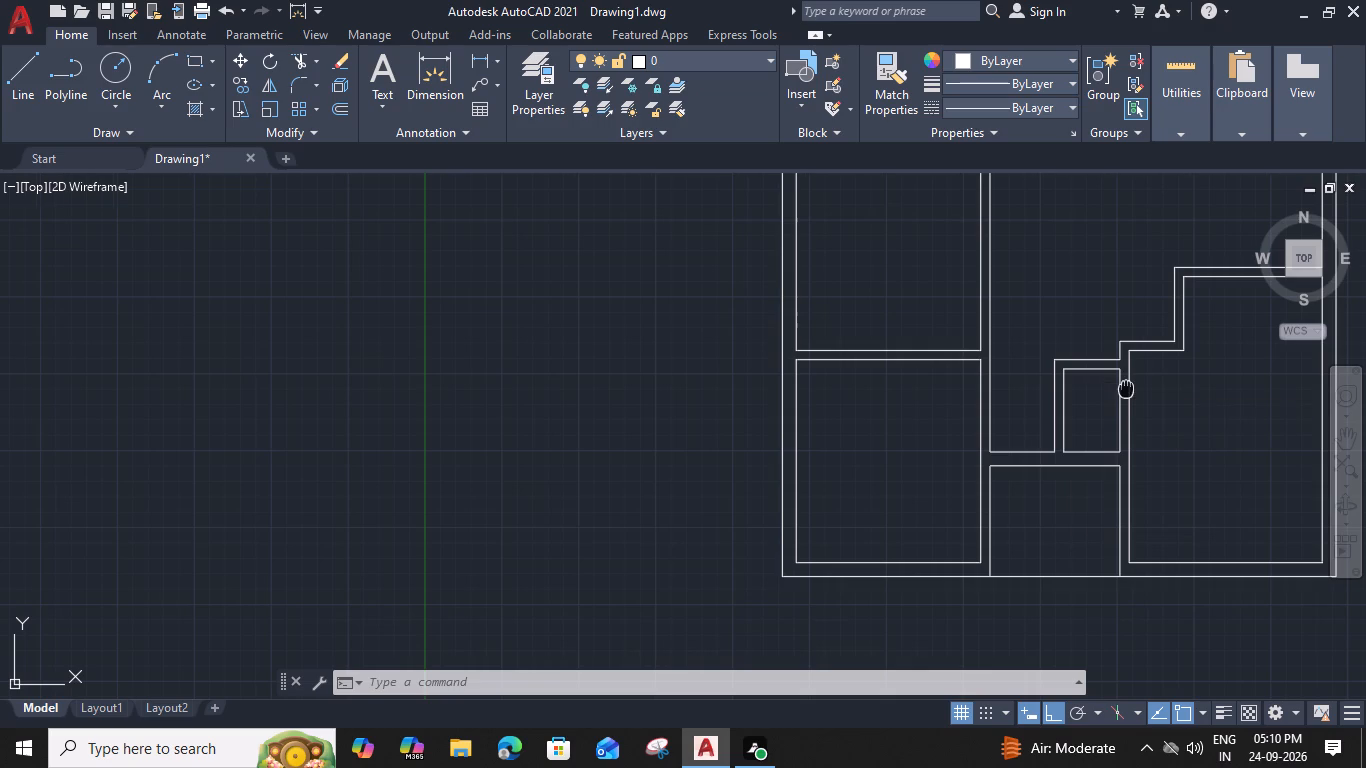
{"action": "middle_click_drag", "start_coordinate": [1092, 426], "coordinate": [1091, 427]}
{"action": "scroll", "coordinate": [1097, 414], "scroll_direction": "up", "scroll_amount": 2}
{"action": "middle_click_drag", "start_coordinate": [1103, 437], "coordinate": [1007, 483]}
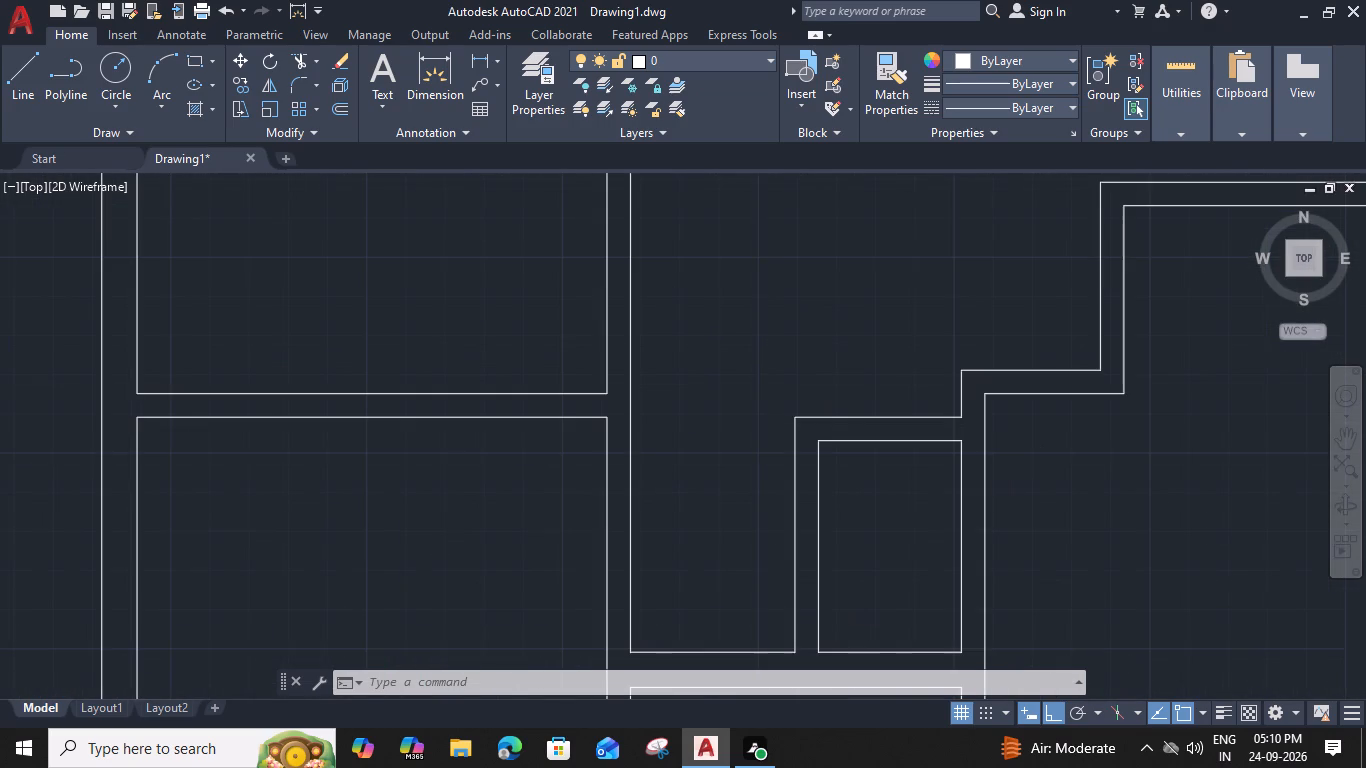
{"action": "left_click", "coordinate": [1061, 347]}
{"action": "left_click", "coordinate": [1044, 441]}
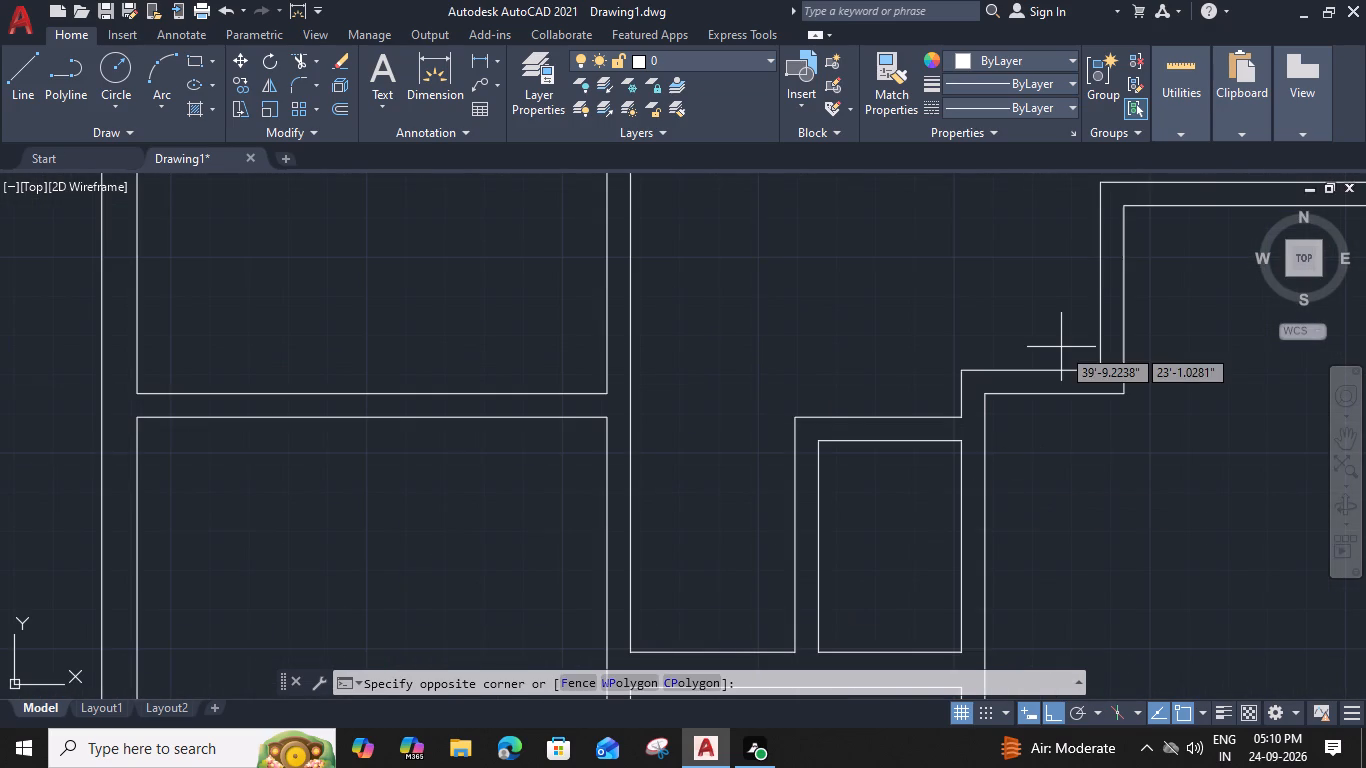
{"action": "key", "text": "Delete"}
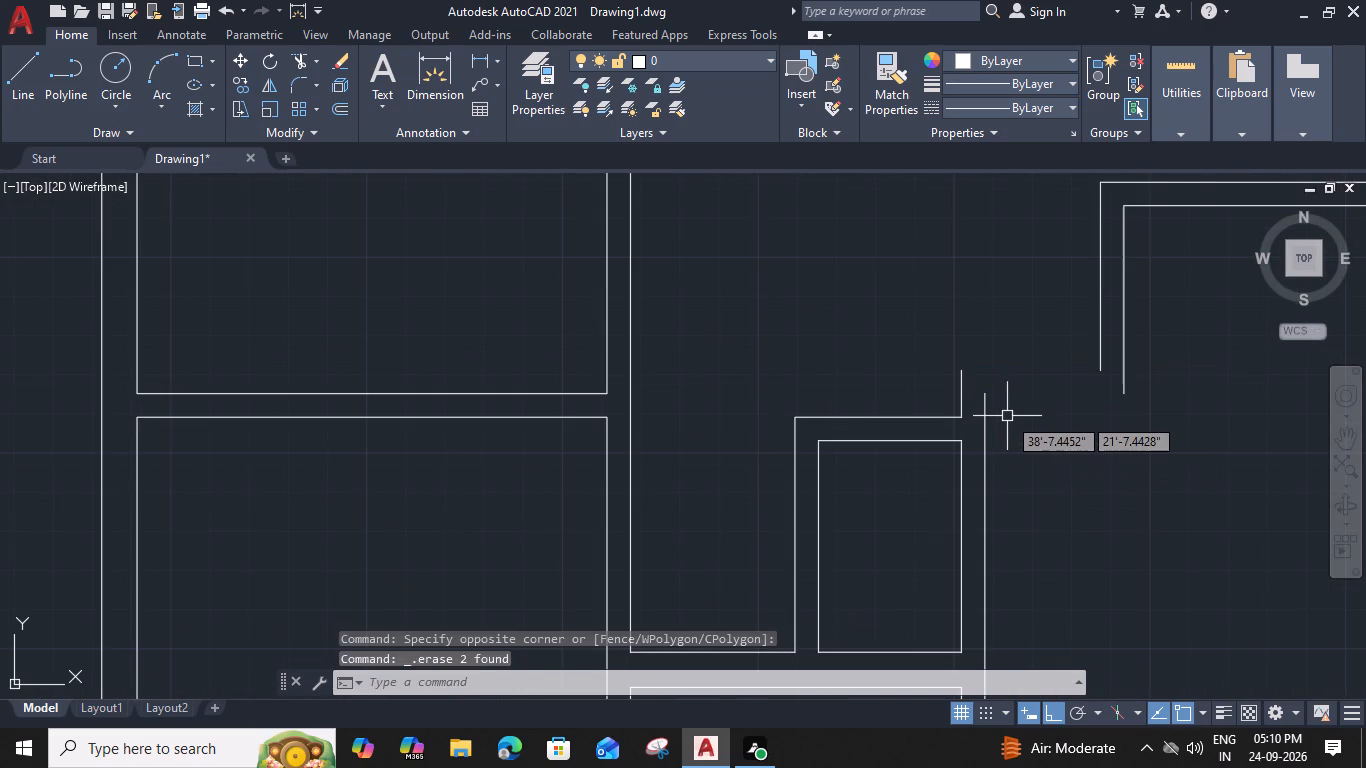
Fillet the small east room's inner and outer north lines with the matching faces of the southeast room's upper west wall into sharp corners.
{"action": "type", "text": "f m"}
{"action": "key", "text": "space"}
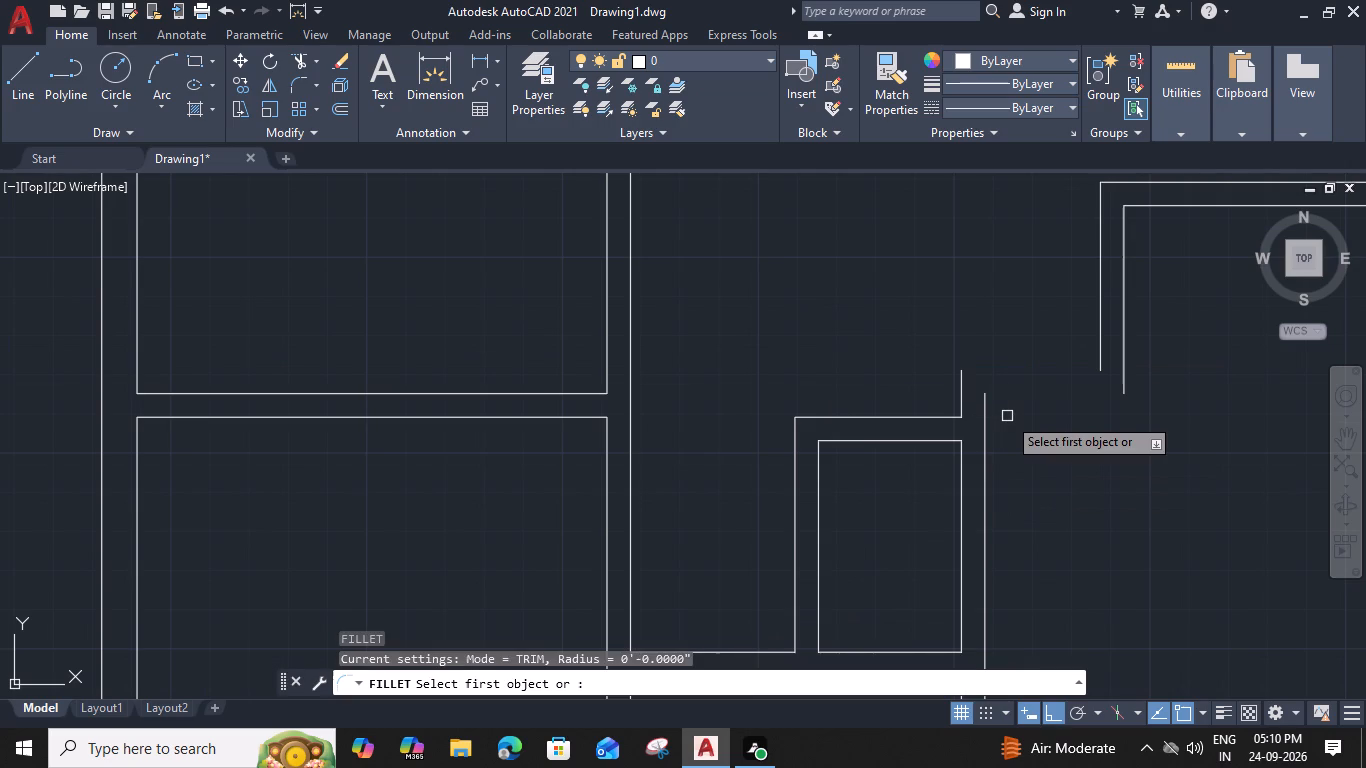
{"action": "left_click", "coordinate": [939, 440]}
{"action": "left_click", "coordinate": [1128, 372]}
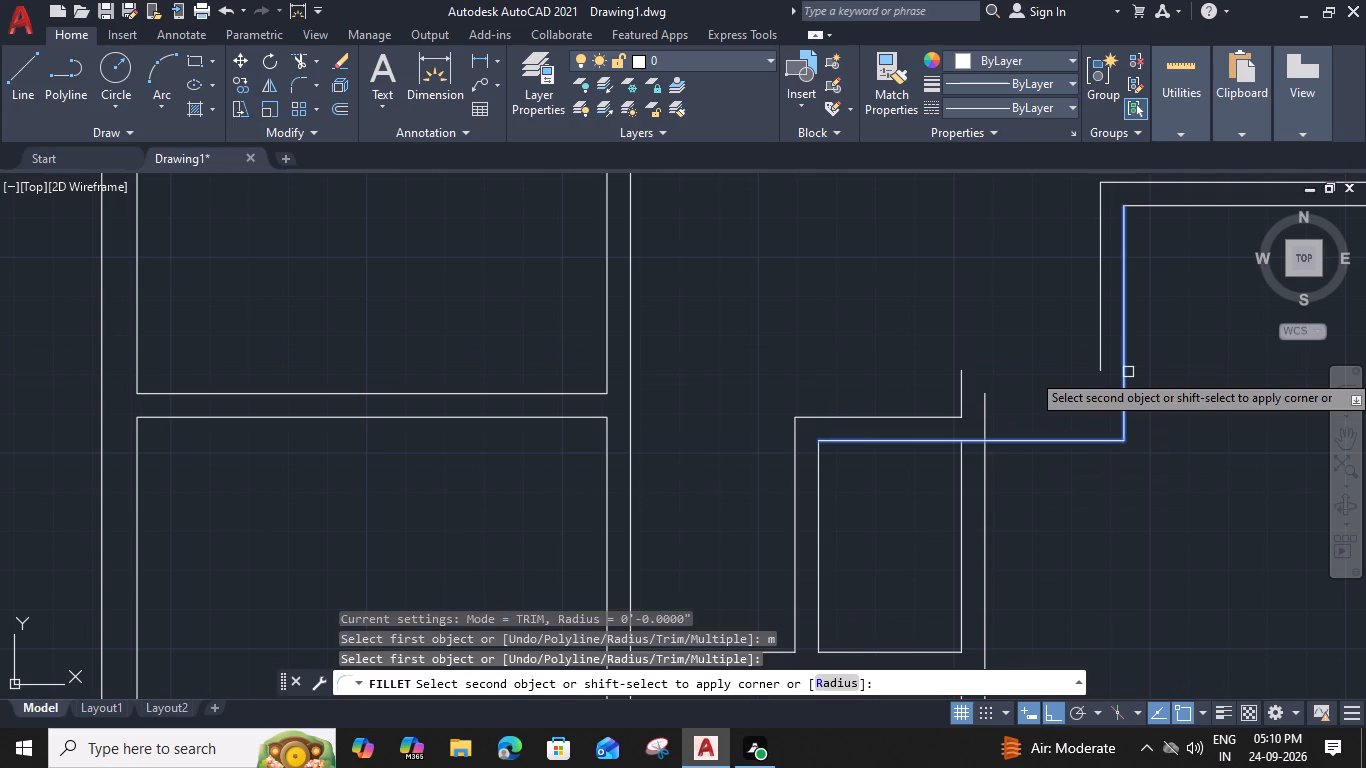
{"action": "left_click", "coordinate": [929, 422]}
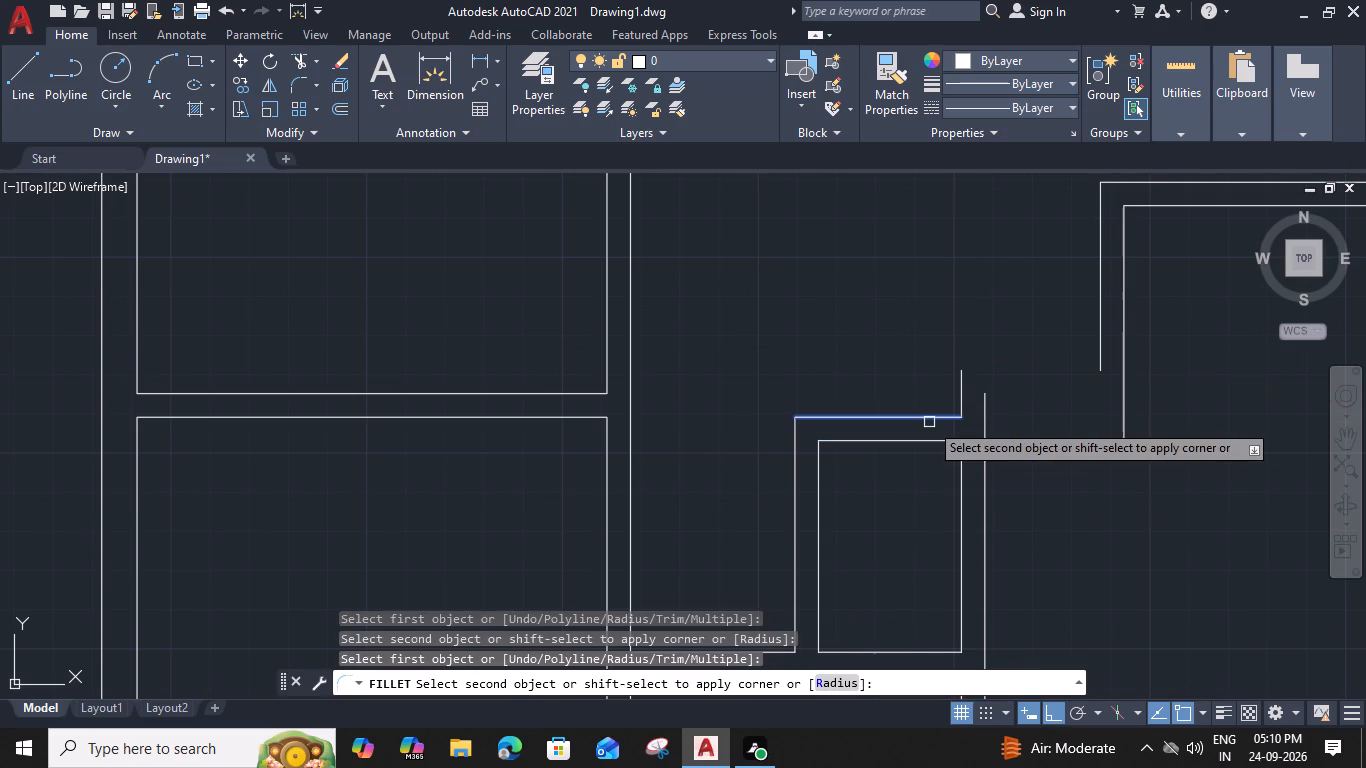
{"action": "left_click", "coordinate": [1101, 360]}
{"action": "key", "text": "Escape"}
Trim the two vertical stubs at the joined north wall and the inner north line between the small east and southeast rooms.
{"action": "type", "text": "tr"}
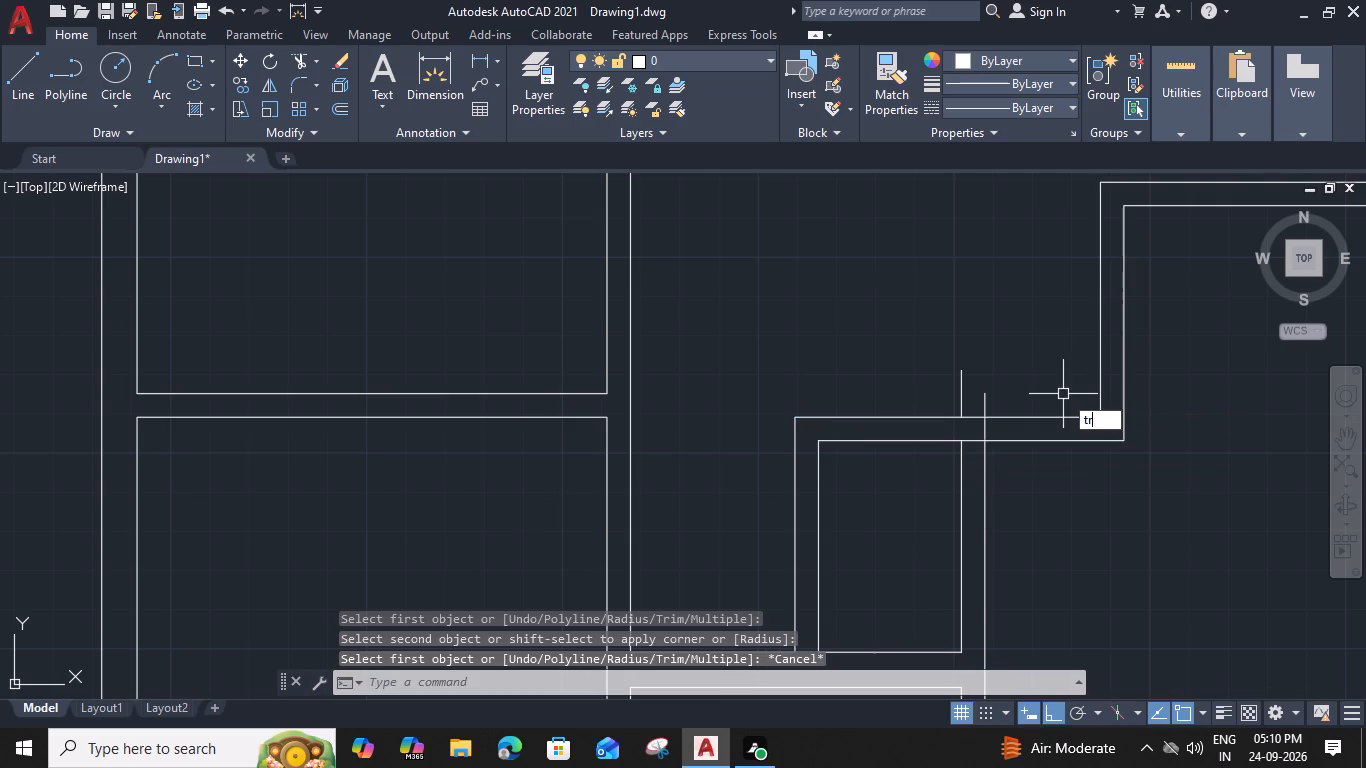
{"action": "key", "text": "space"}
{"action": "left_click", "coordinate": [985, 424]}
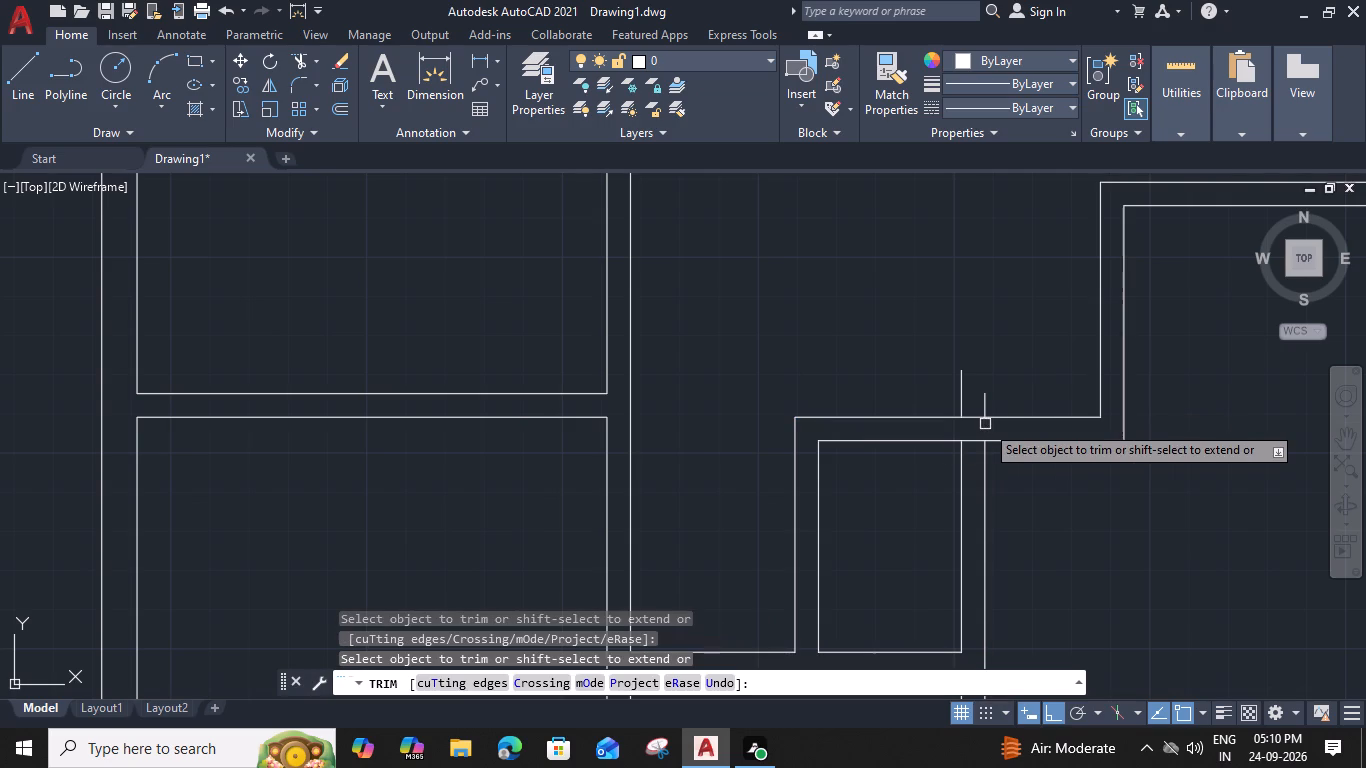
{"action": "left_click", "coordinate": [986, 408]}
{"action": "left_click", "coordinate": [961, 403]}
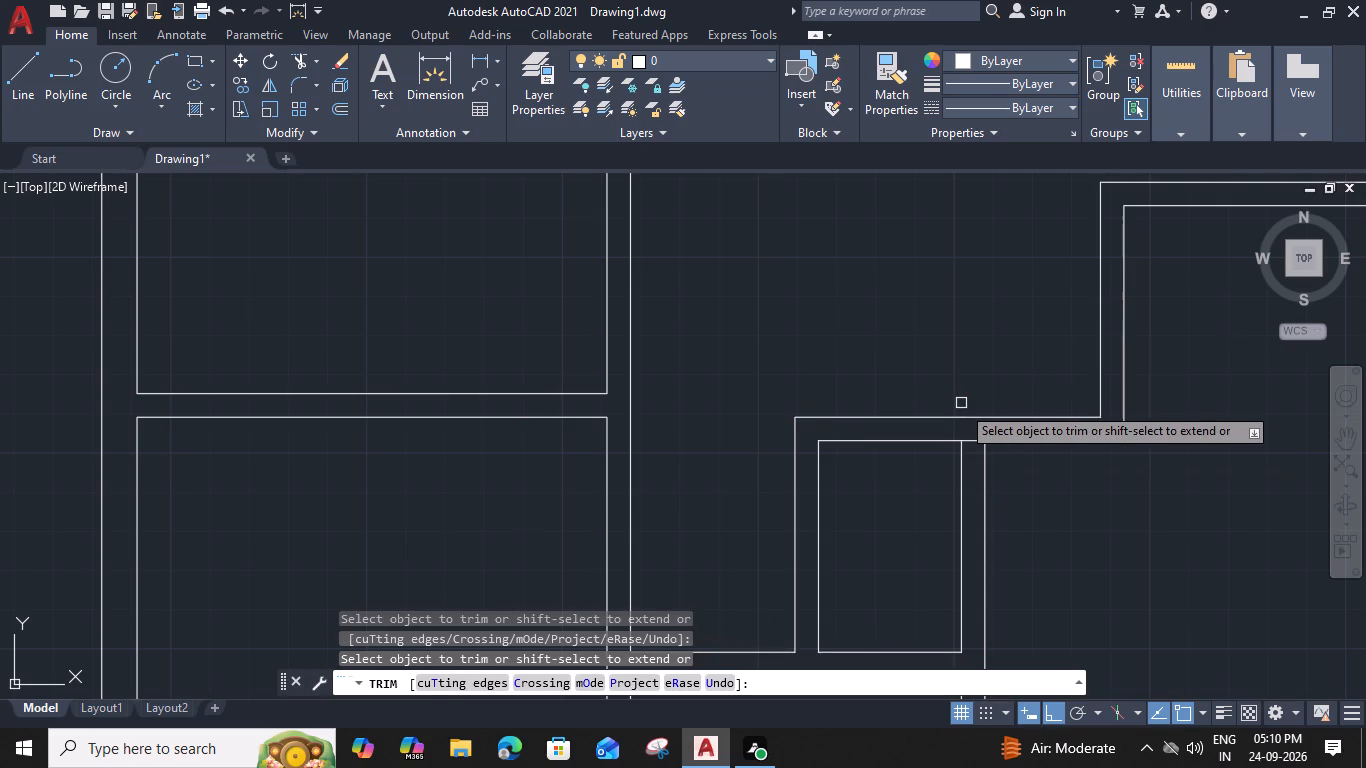
{"action": "left_click", "coordinate": [970, 447]}
{"action": "left_click", "coordinate": [970, 438]}
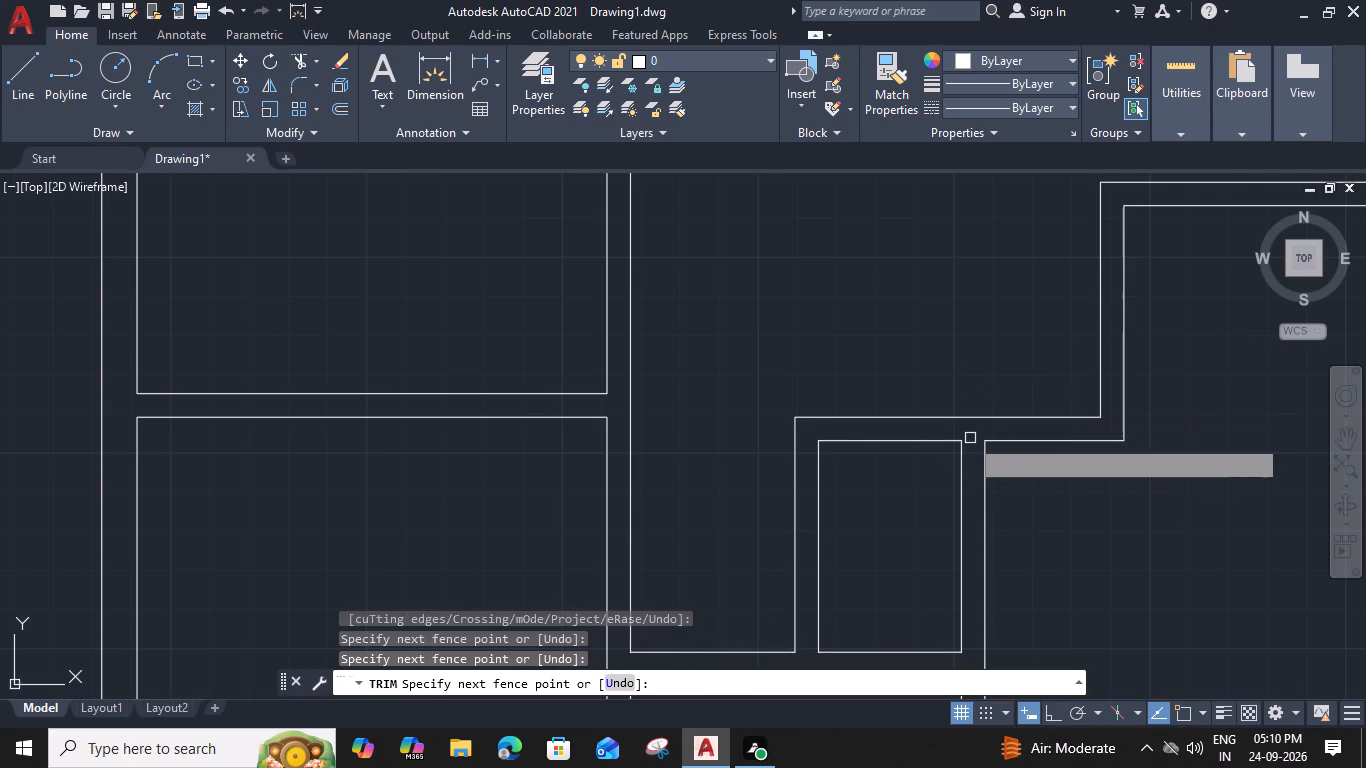
{"action": "key", "text": "Escape"}
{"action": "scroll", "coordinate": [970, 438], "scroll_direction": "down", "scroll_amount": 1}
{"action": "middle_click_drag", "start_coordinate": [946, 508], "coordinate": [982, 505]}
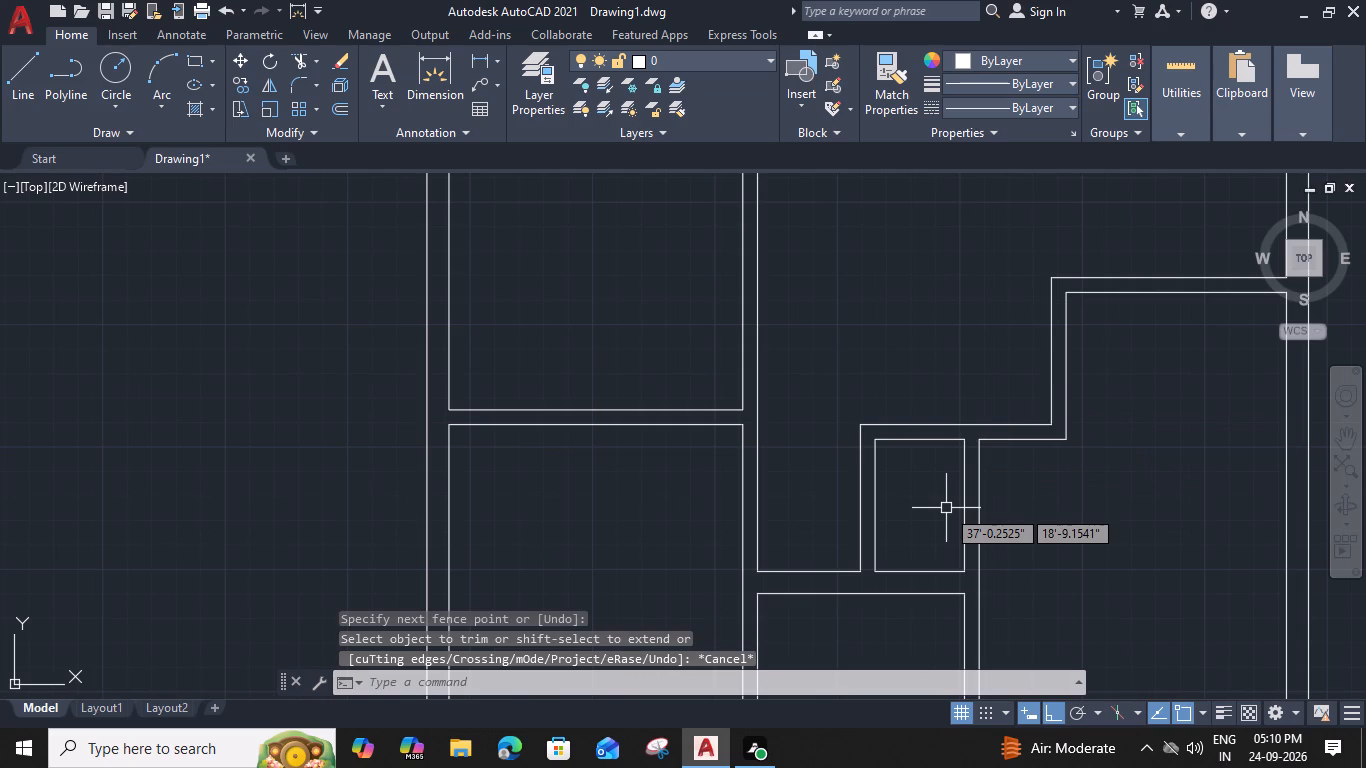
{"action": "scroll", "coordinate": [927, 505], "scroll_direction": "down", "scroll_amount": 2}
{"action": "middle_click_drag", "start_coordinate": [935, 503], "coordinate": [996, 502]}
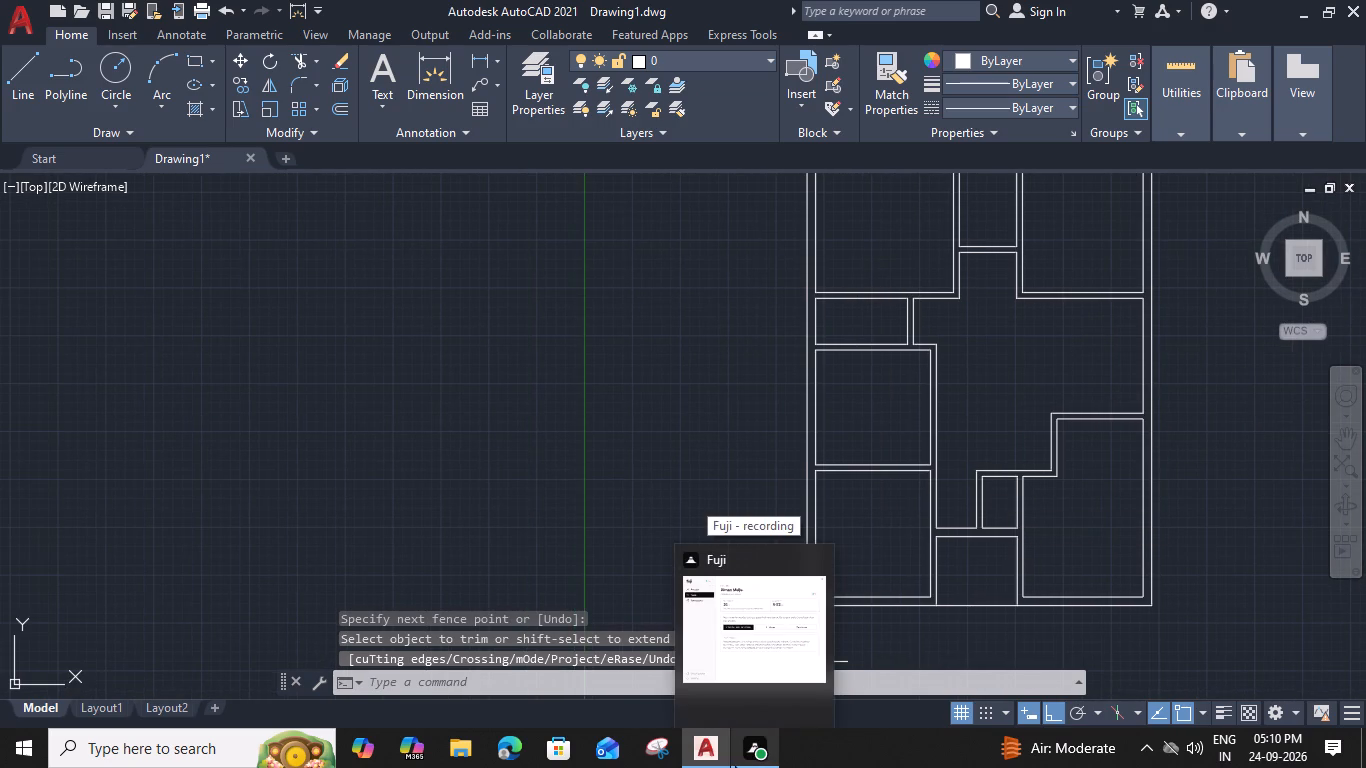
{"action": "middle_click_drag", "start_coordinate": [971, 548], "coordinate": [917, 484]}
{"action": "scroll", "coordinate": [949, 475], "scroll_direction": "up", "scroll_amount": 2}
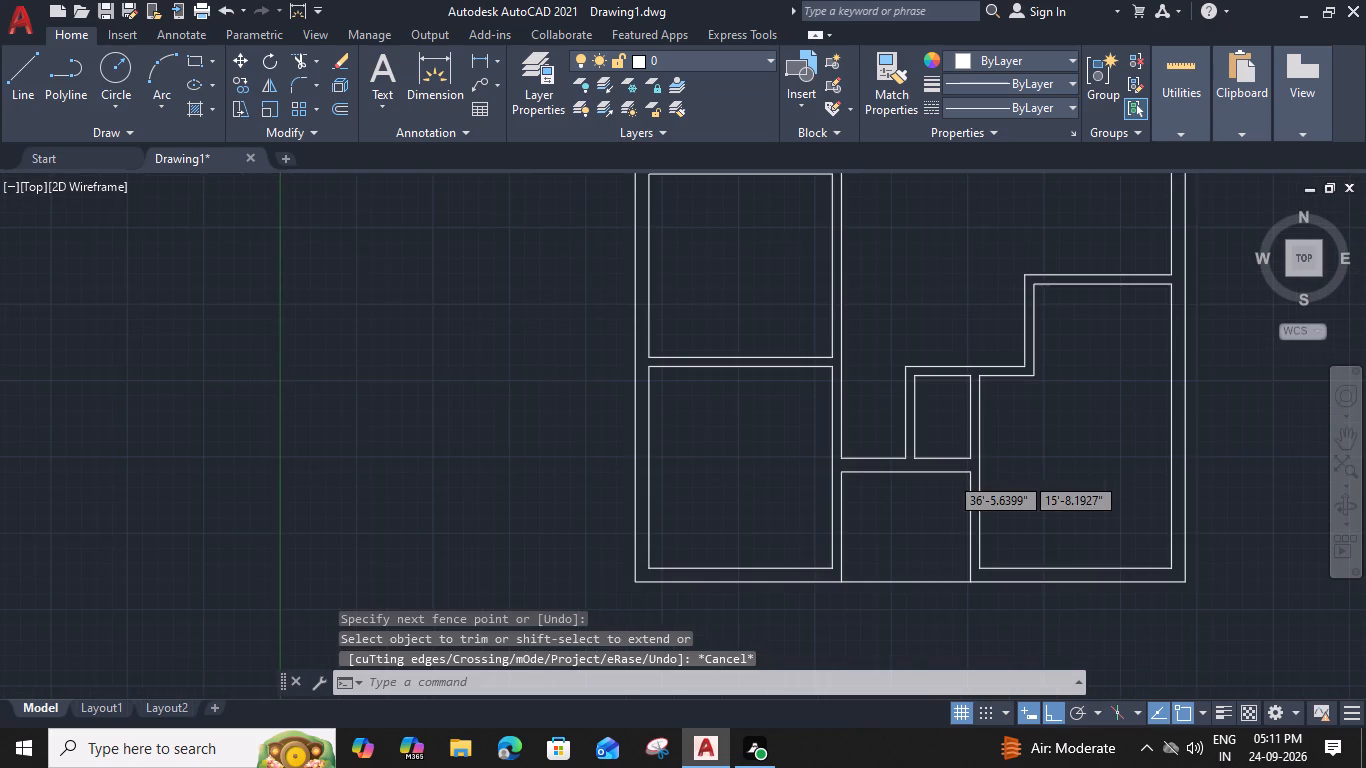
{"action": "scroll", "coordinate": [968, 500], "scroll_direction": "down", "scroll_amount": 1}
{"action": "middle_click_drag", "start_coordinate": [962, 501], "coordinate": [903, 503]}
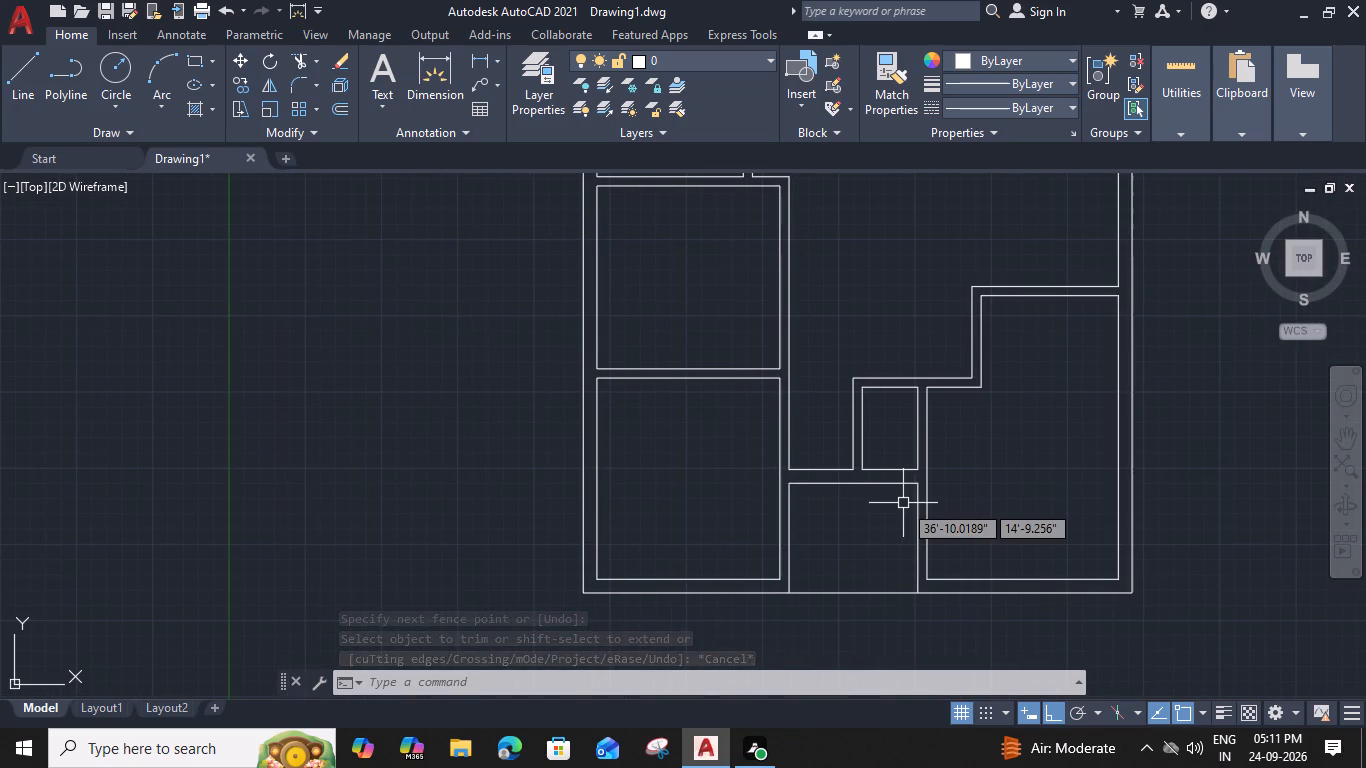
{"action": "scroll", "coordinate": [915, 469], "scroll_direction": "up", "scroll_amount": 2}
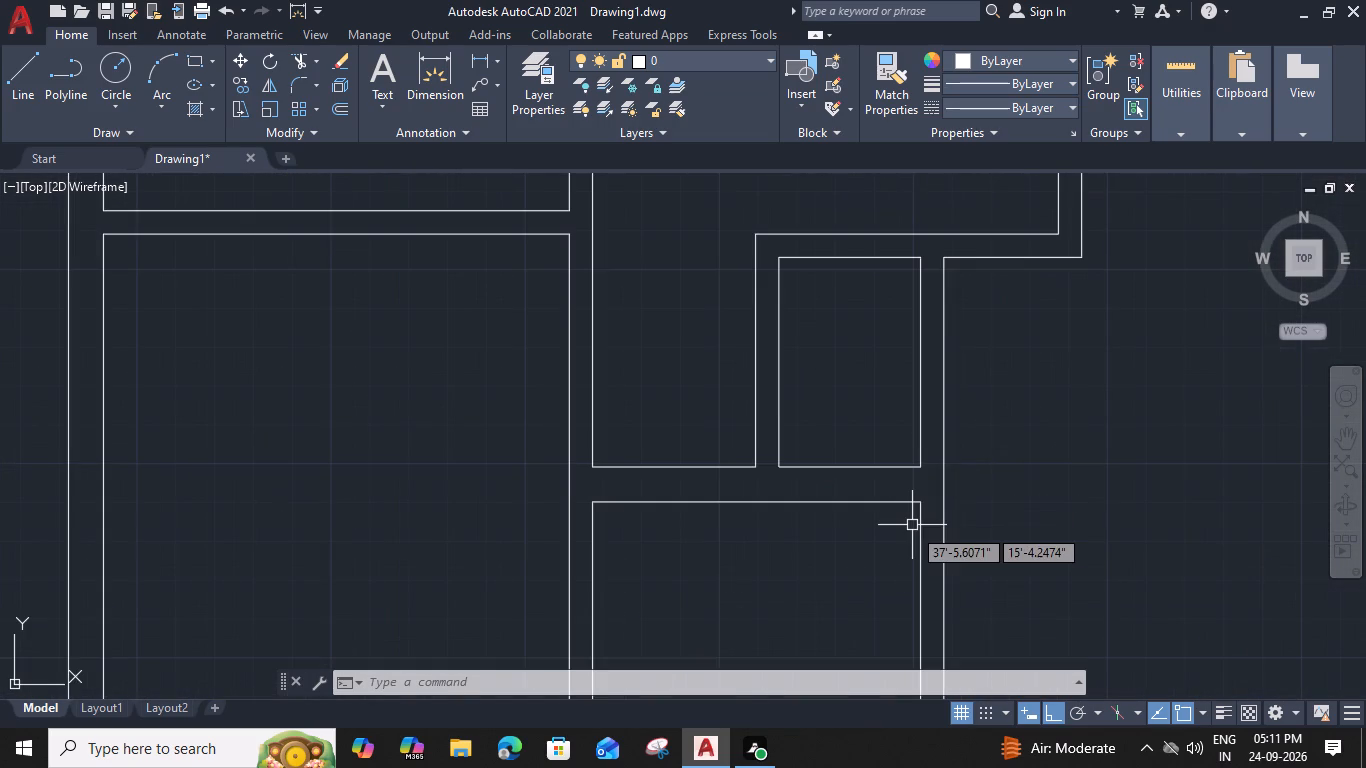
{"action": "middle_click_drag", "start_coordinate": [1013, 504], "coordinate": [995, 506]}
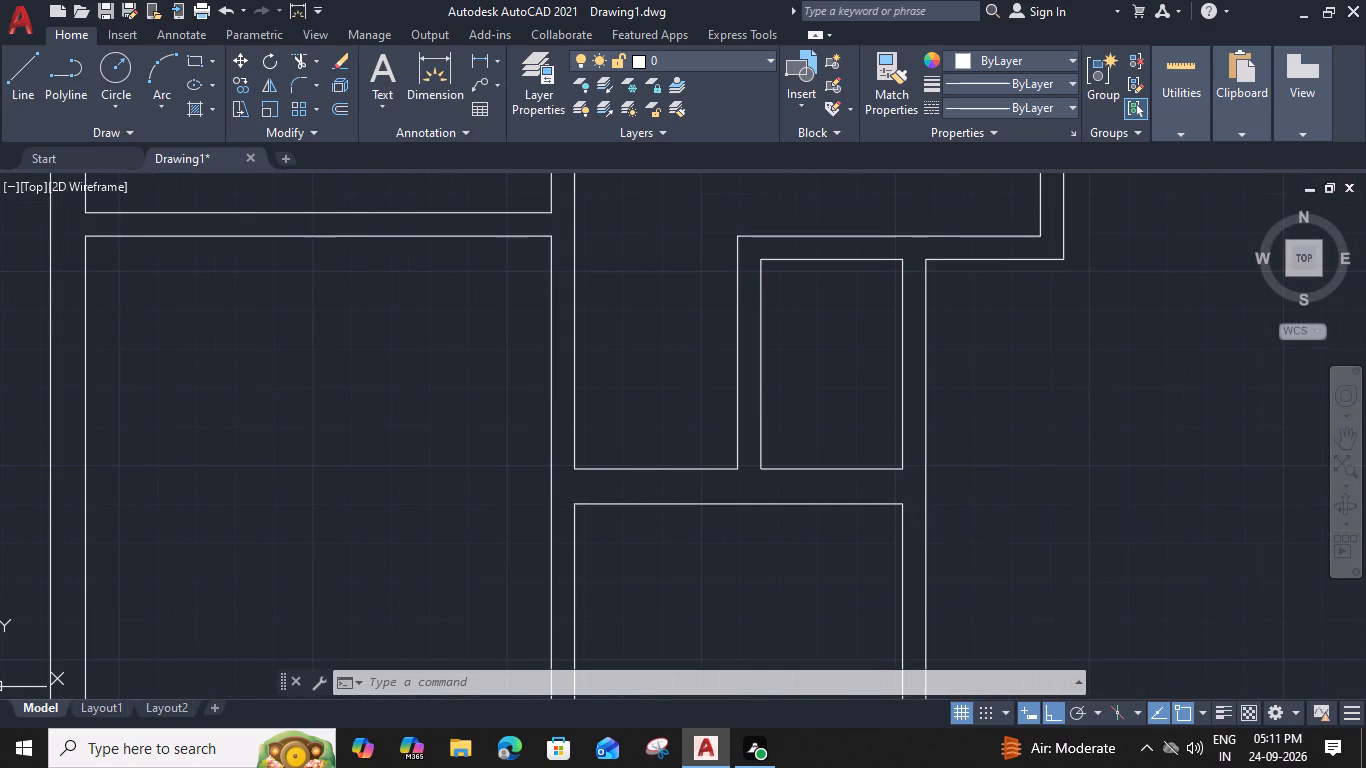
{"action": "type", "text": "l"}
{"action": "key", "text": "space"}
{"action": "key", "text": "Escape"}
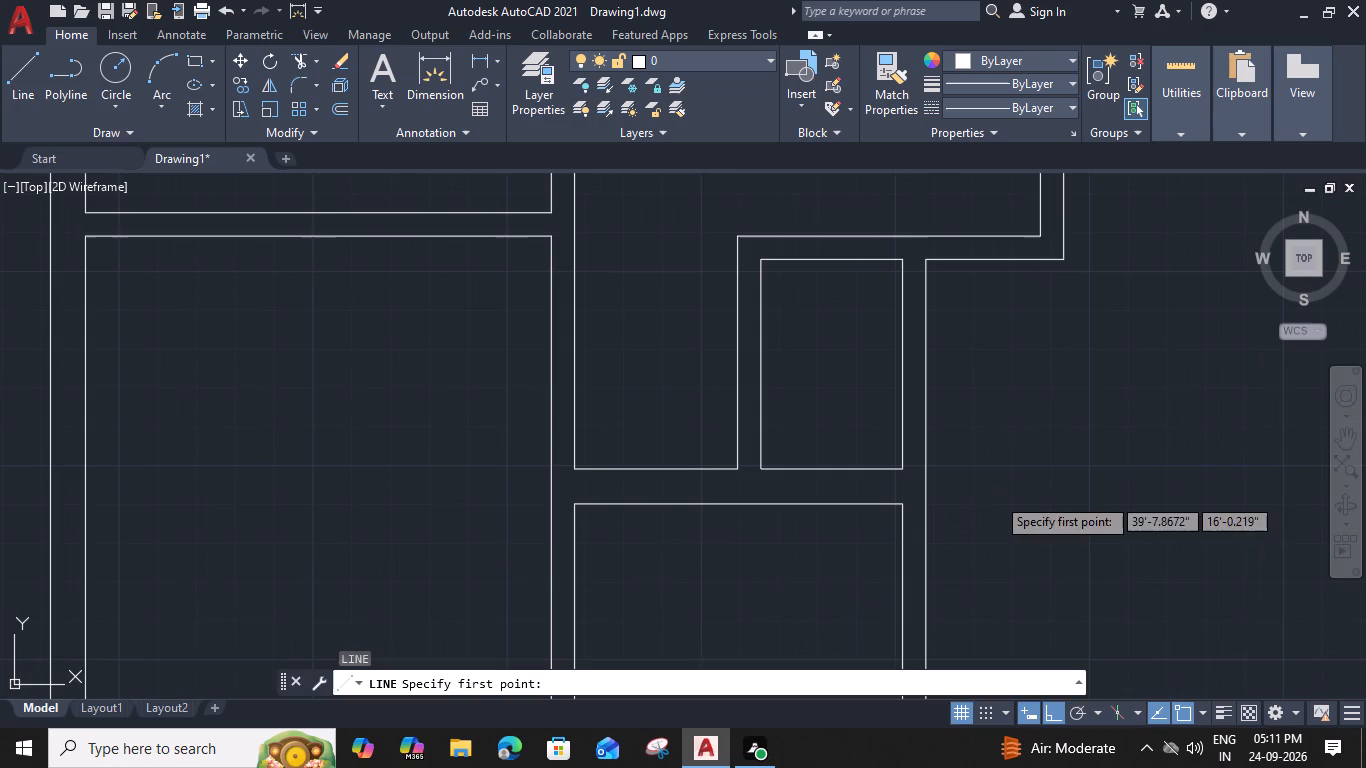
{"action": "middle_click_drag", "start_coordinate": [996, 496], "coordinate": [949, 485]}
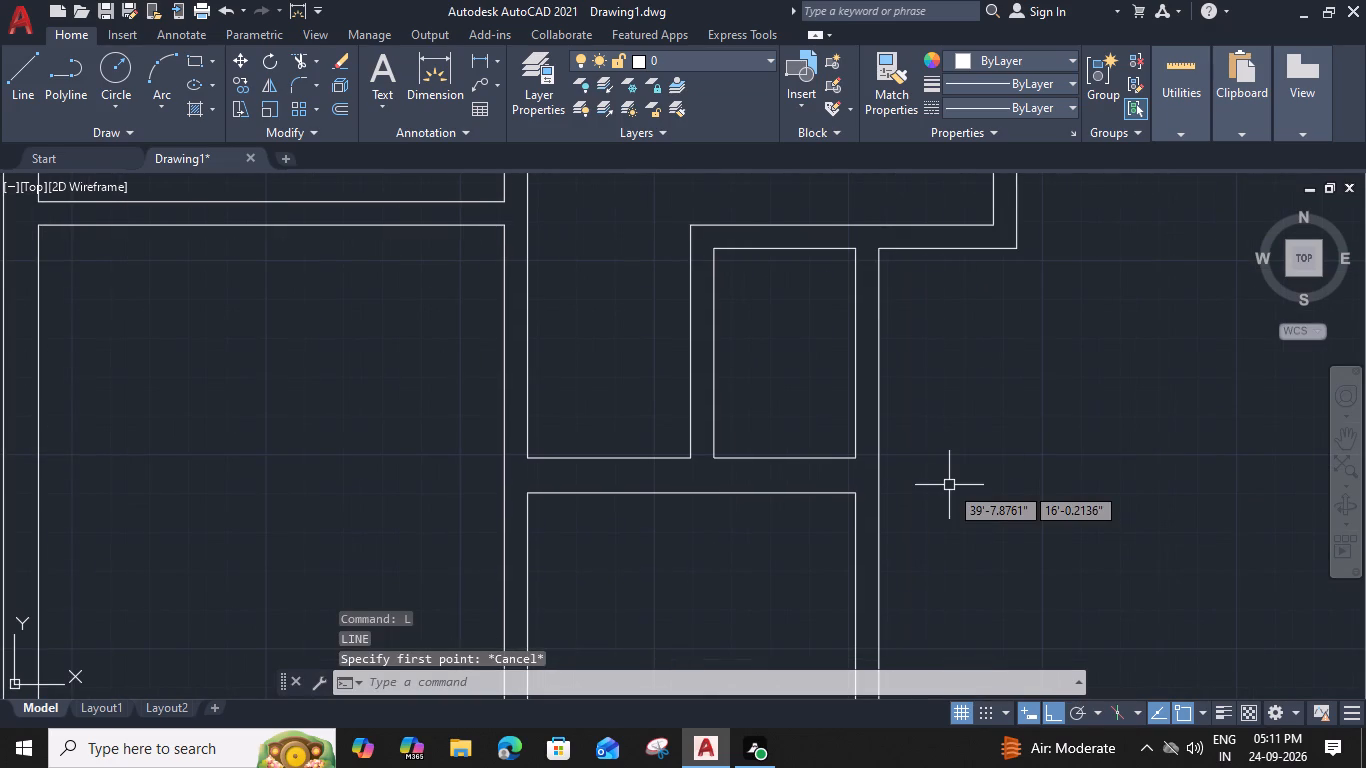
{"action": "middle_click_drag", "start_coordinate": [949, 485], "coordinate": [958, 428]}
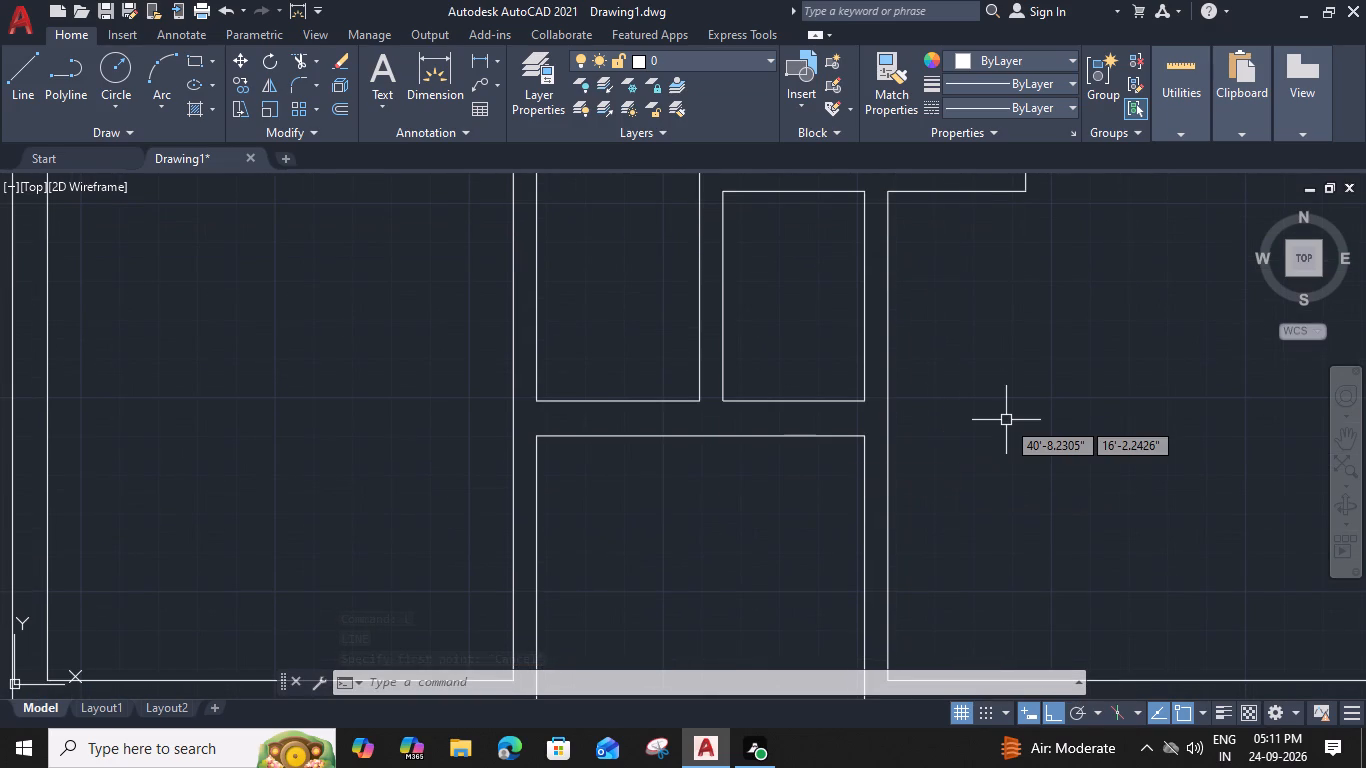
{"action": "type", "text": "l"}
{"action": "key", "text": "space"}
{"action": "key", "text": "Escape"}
Extend both faces of the southeast room's upper west wall south to the inner face of the south outer wall.
{"action": "scroll", "coordinate": [999, 386], "scroll_direction": "down", "scroll_amount": 1}
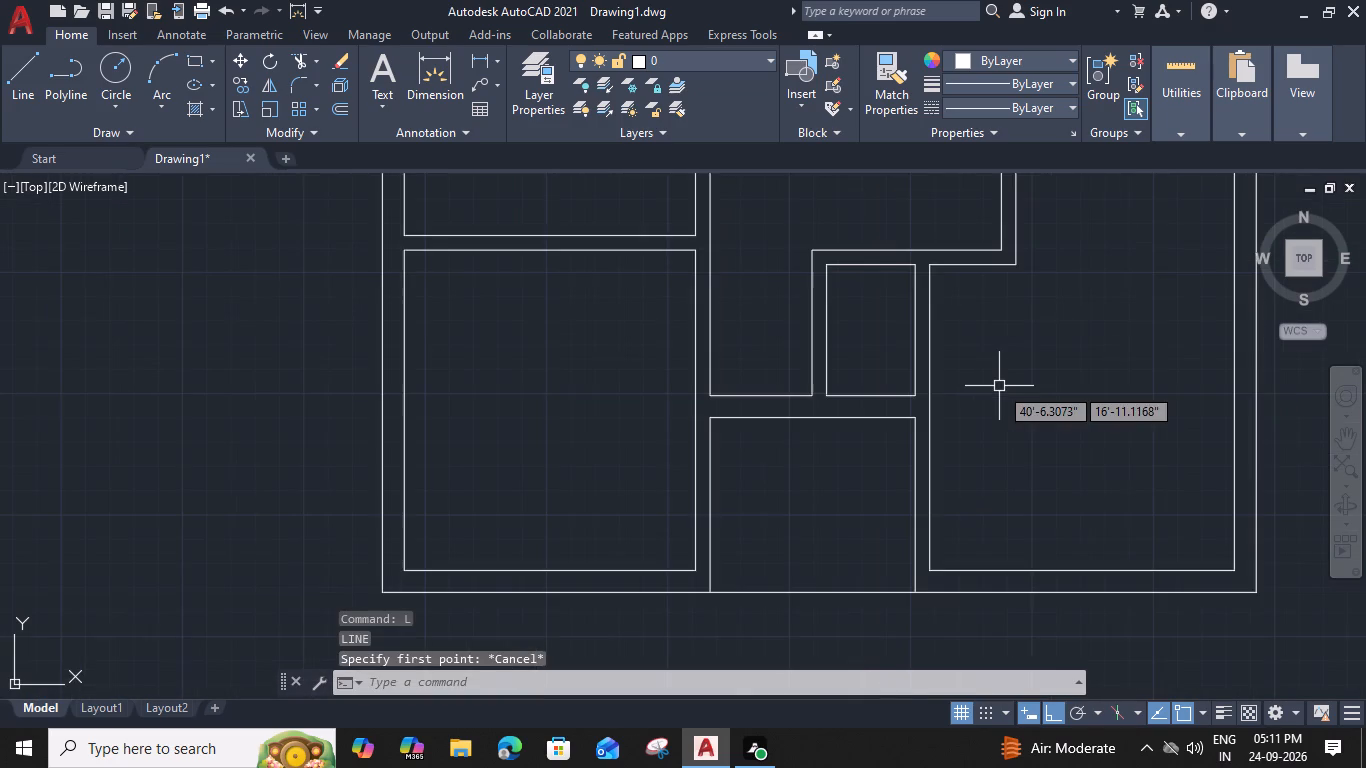
{"action": "middle_click_drag", "start_coordinate": [999, 386], "coordinate": [970, 390]}
{"action": "type", "text": "ex"}
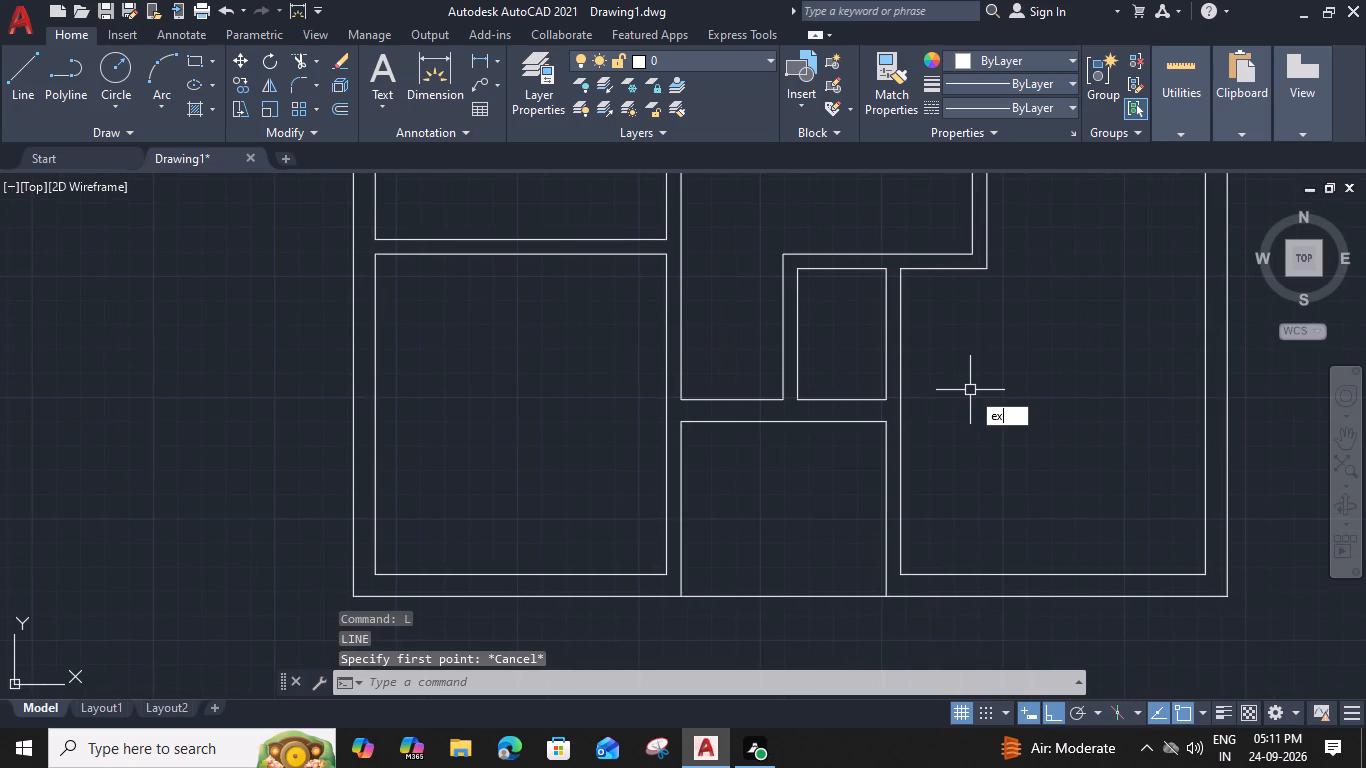
{"action": "key", "text": "space"}
{"action": "left_click", "coordinate": [985, 257]}
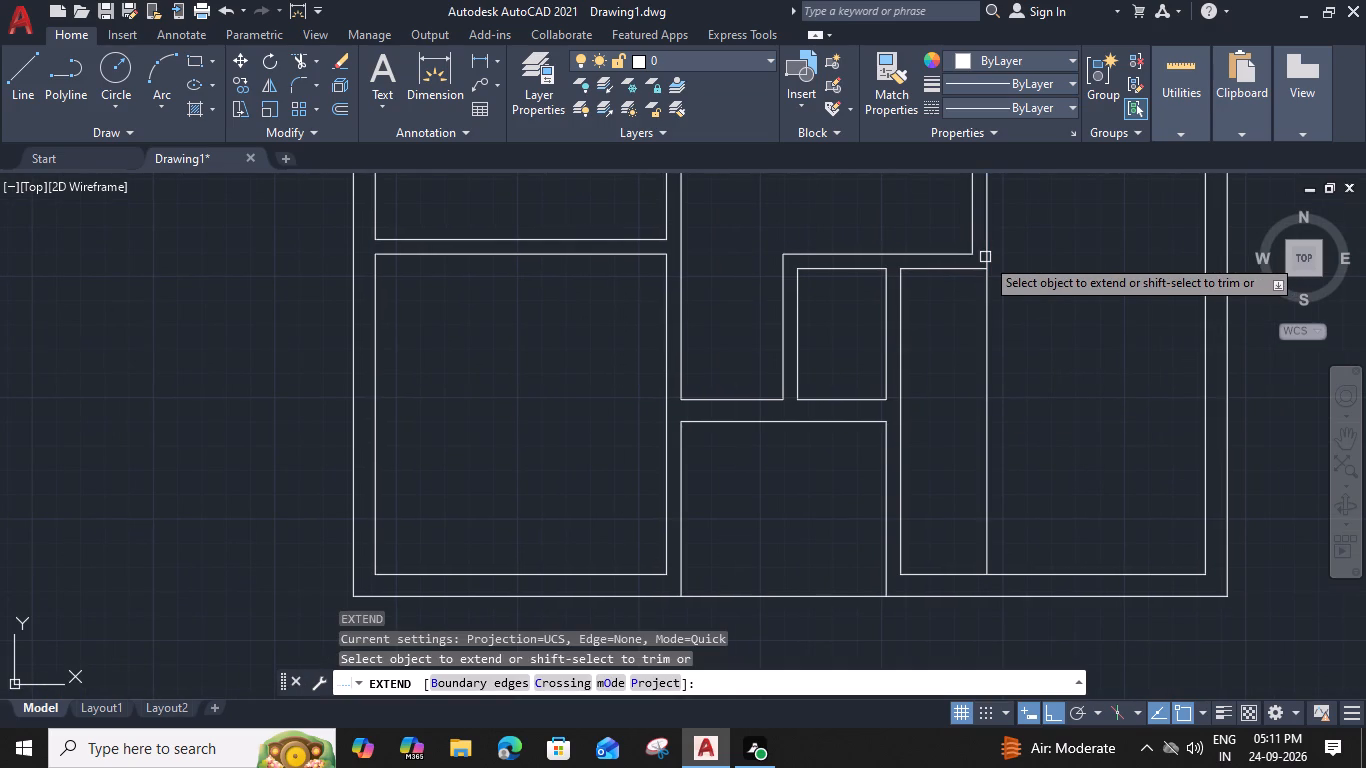
{"action": "left_click", "coordinate": [975, 247]}
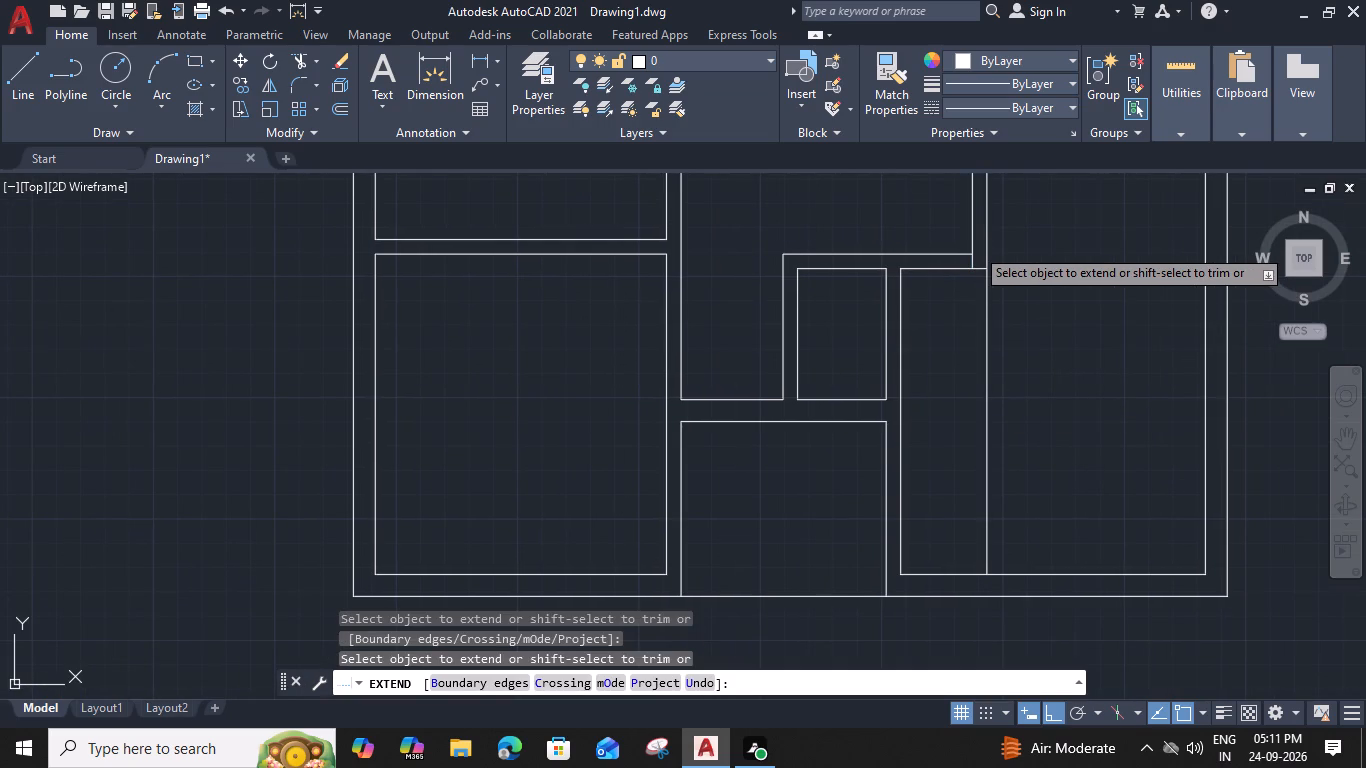
{"action": "left_click", "coordinate": [970, 229]}
{"action": "key", "text": "Escape"}
Extend the small east room's inner south line and the south recess's north line east to the outer face of the southeast room's upper west wall.
{"action": "type", "text": "ex"}
{"action": "key", "text": "space"}
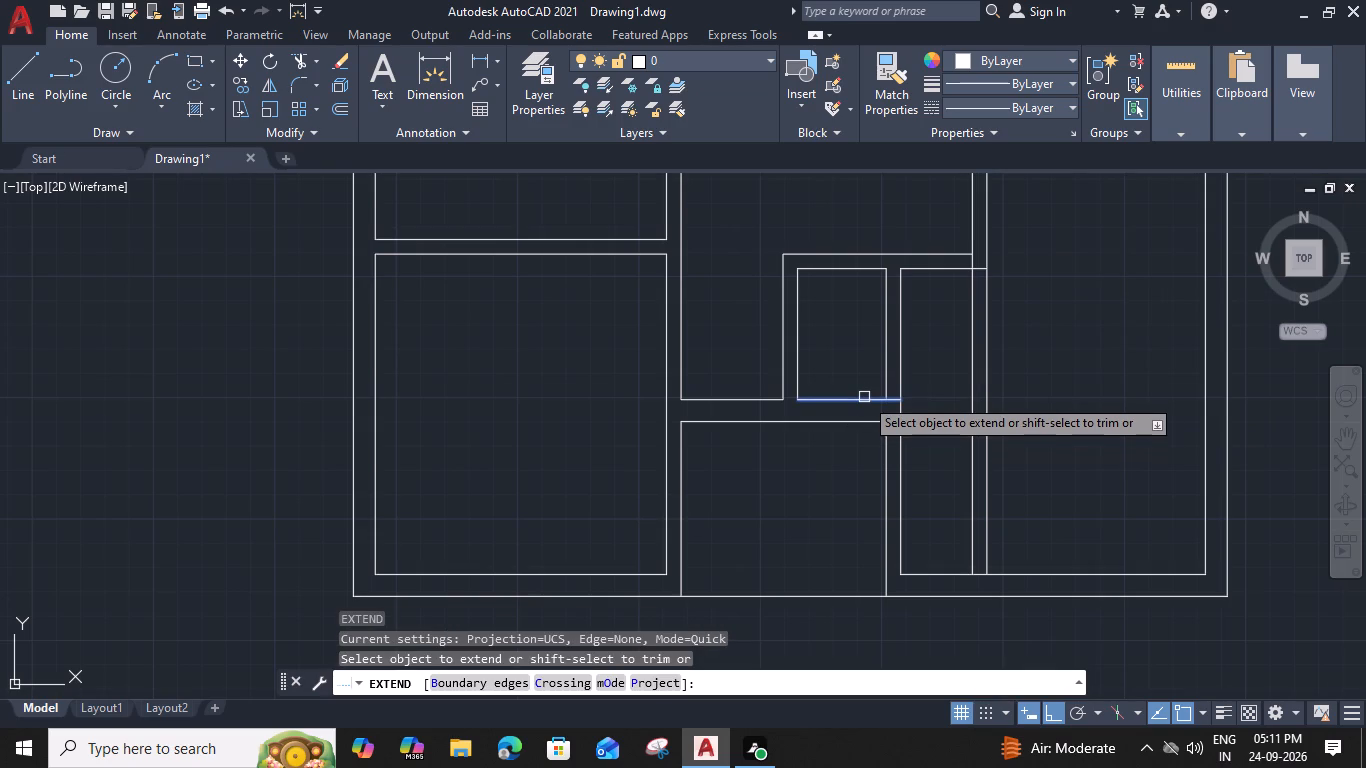
{"action": "left_click", "coordinate": [869, 396]}
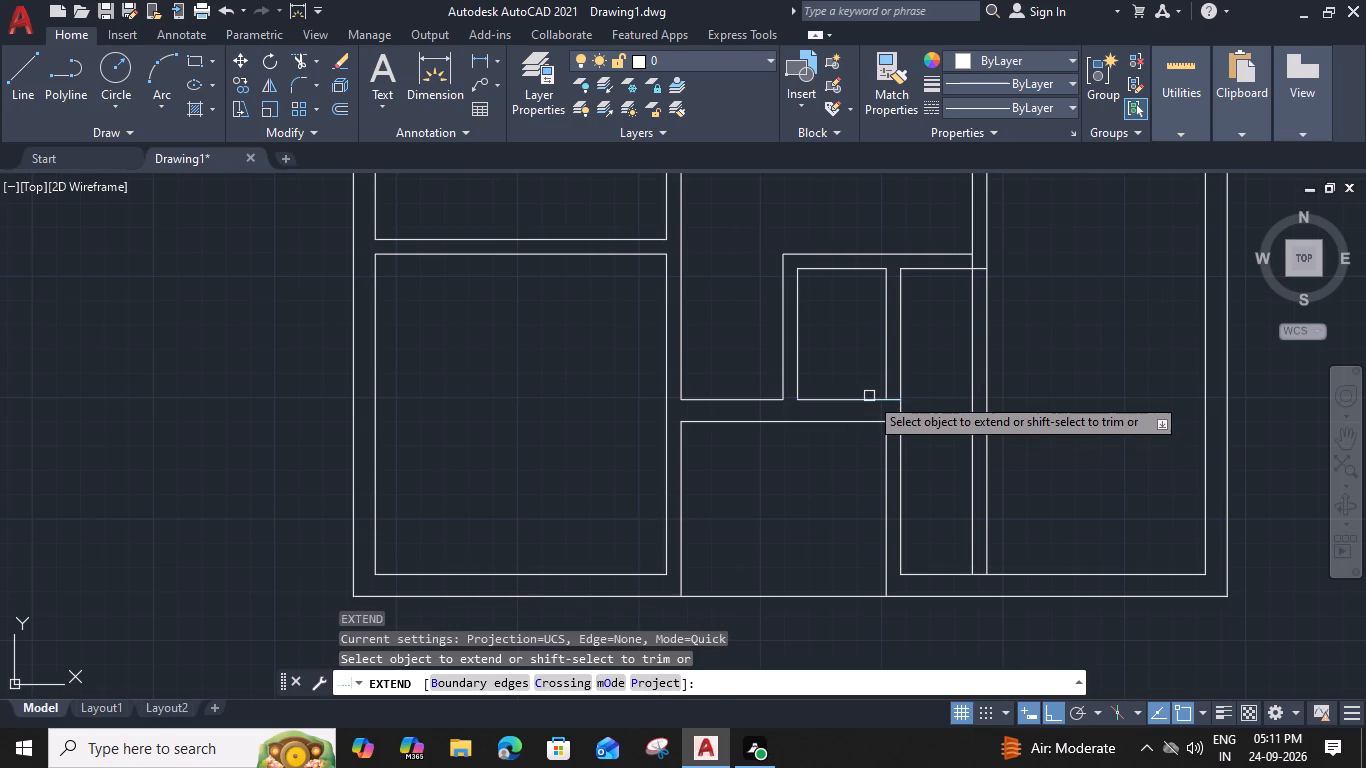
{"action": "left_click", "coordinate": [867, 420]}
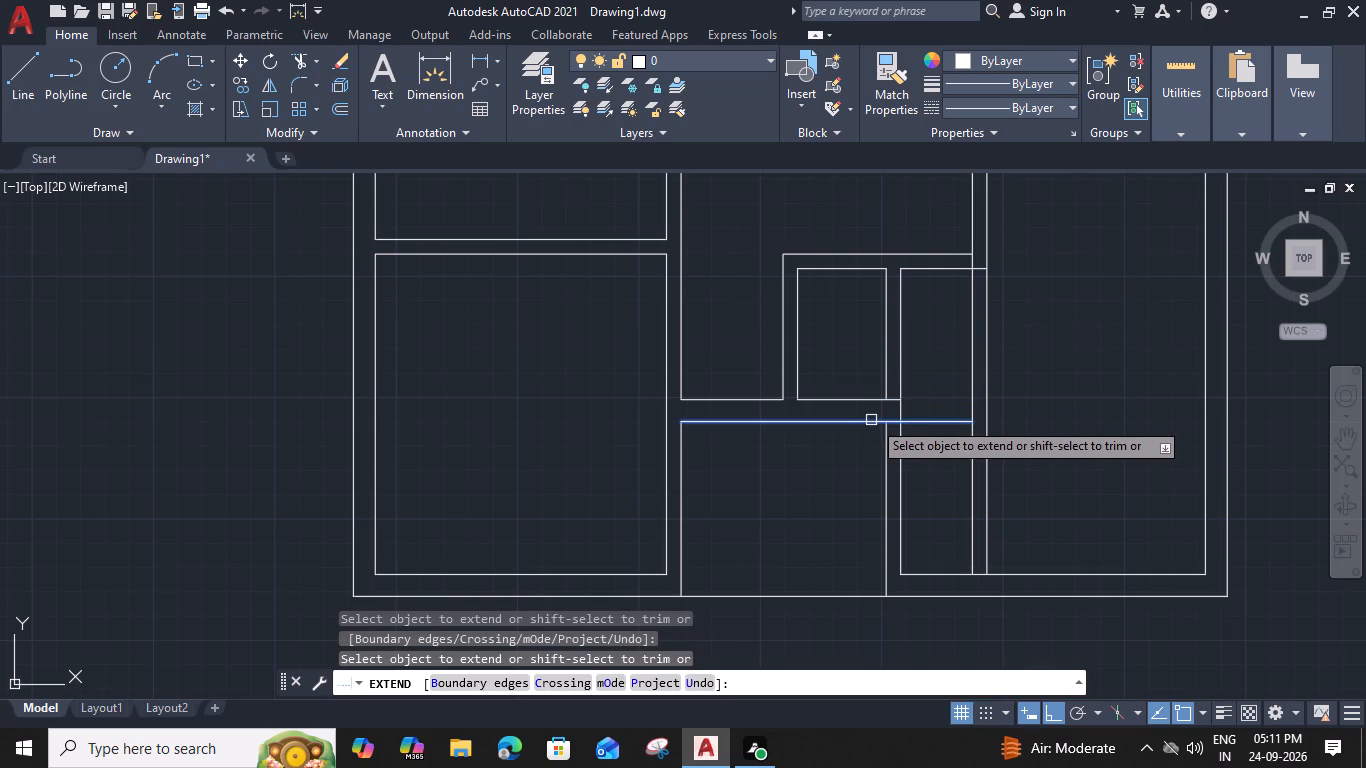
{"action": "left_click", "coordinate": [872, 420]}
{"action": "left_click", "coordinate": [870, 401]}
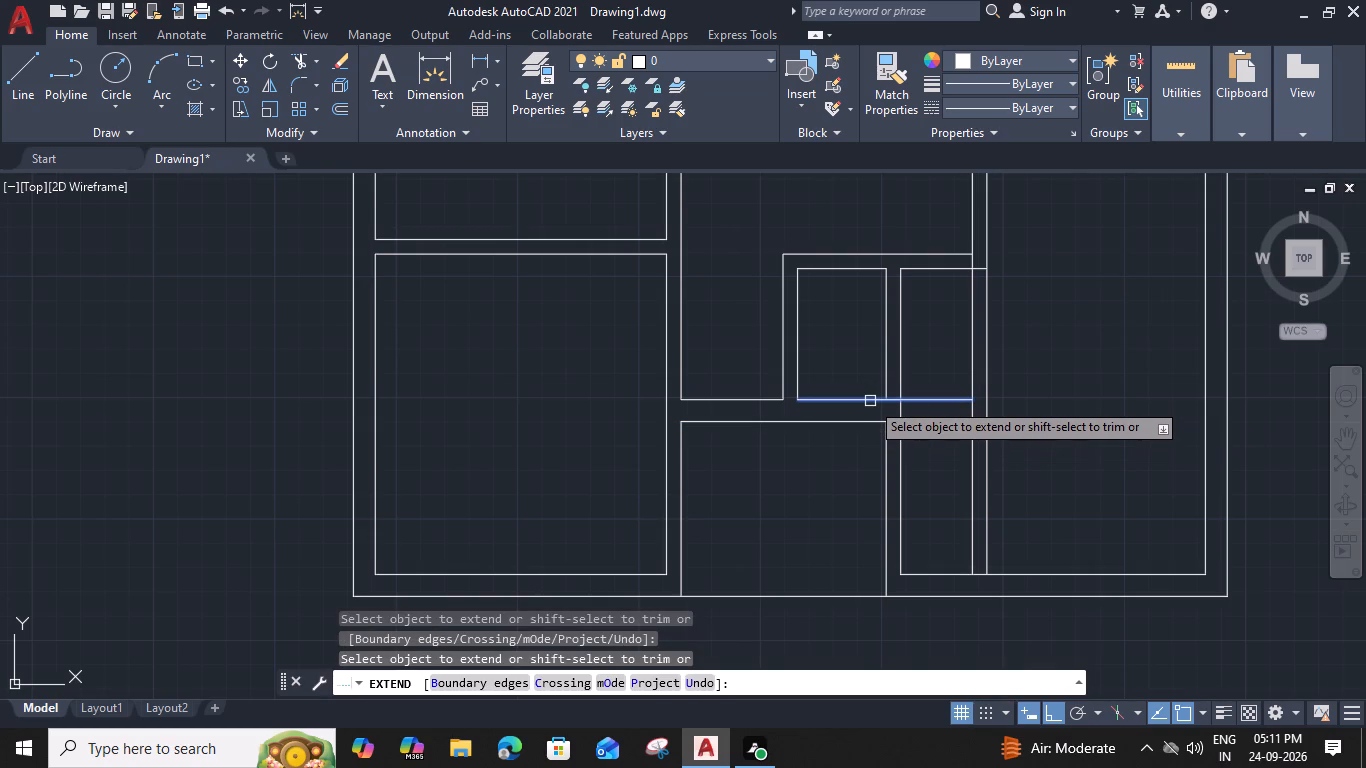
Trim both faces of the upper west wall's extension south of the small east room's north wall, keeping the cap between the two extended lines.
{"action": "middle_click_drag", "start_coordinate": [1025, 384], "coordinate": [1000, 411]}
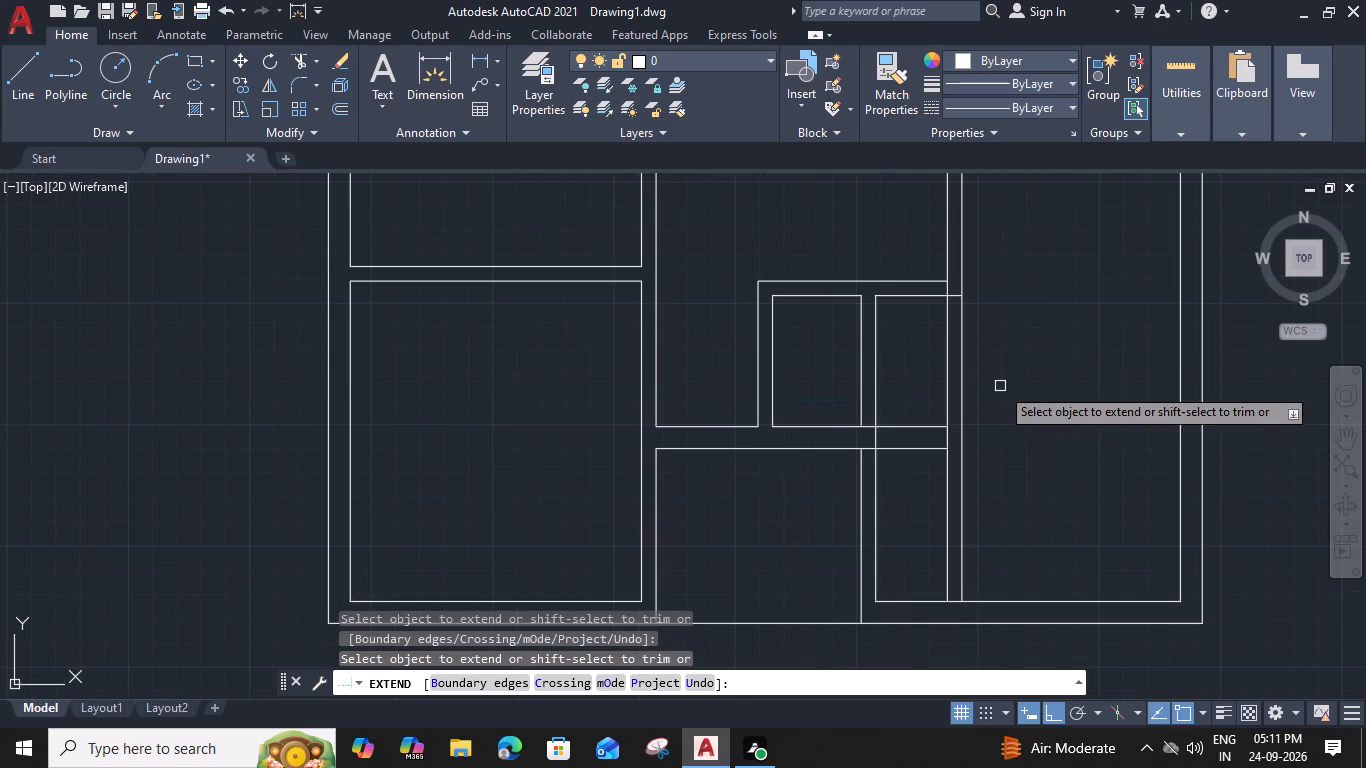
{"action": "left_click", "coordinate": [983, 524], "text": "shift"}
{"action": "left_click", "coordinate": [935, 532], "text": "shift"}
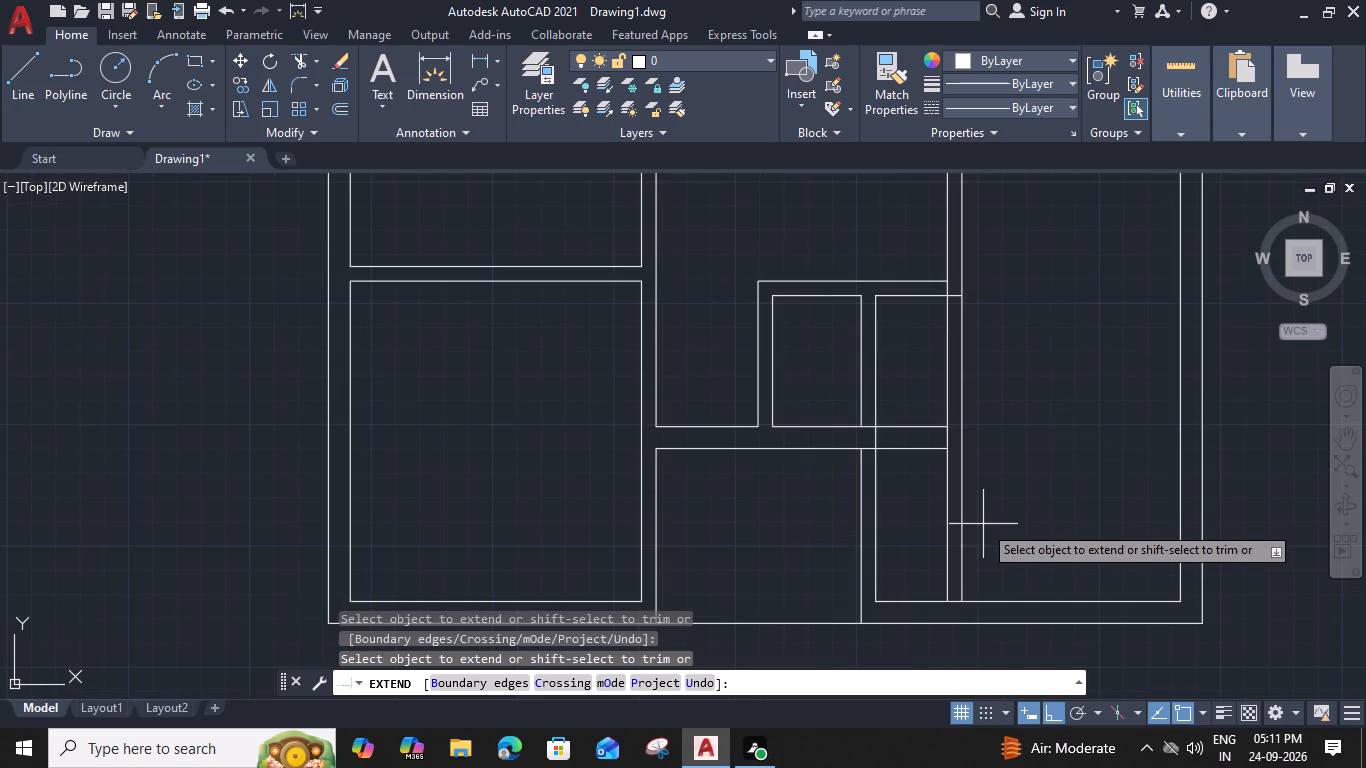
{"action": "middle_click_drag", "start_coordinate": [966, 441], "coordinate": [987, 477]}
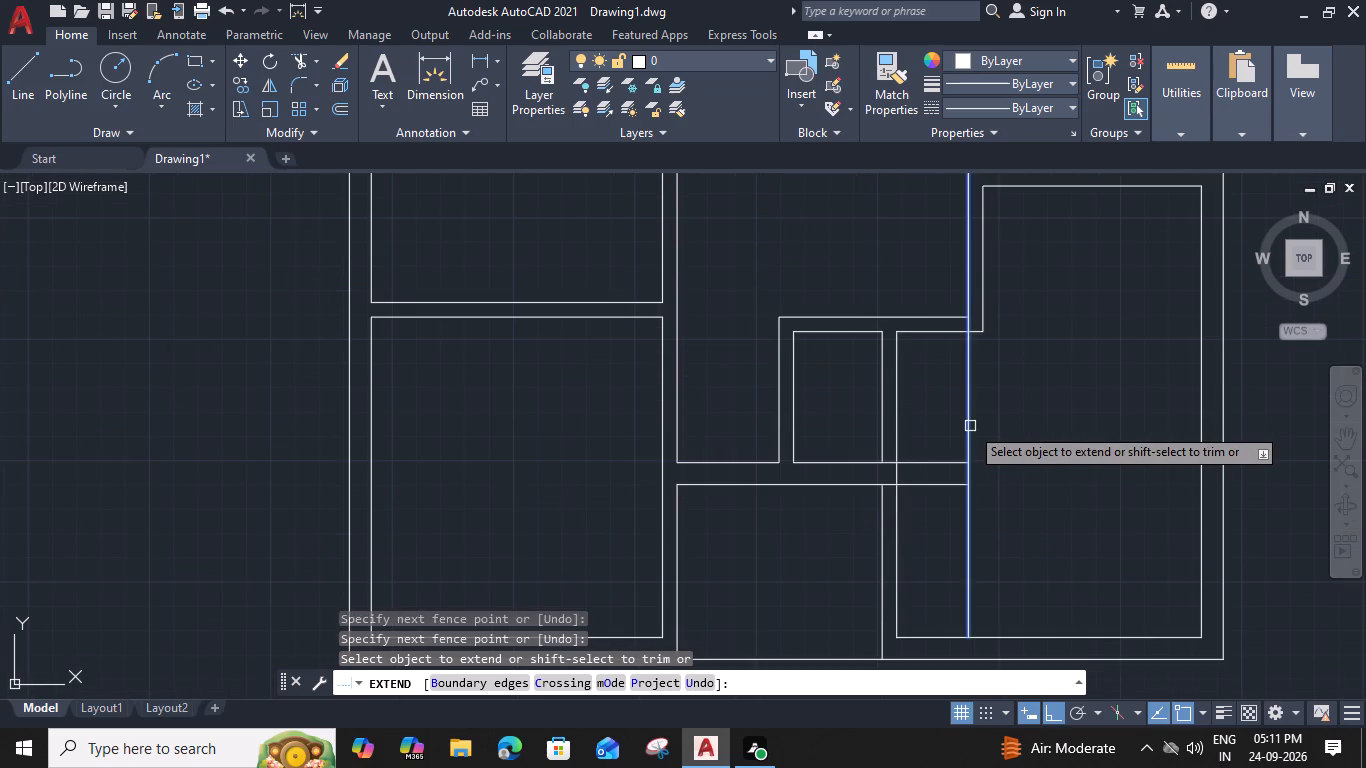
{"action": "left_click", "coordinate": [970, 426]}
{"action": "left_click", "coordinate": [965, 547], "text": "shift"}
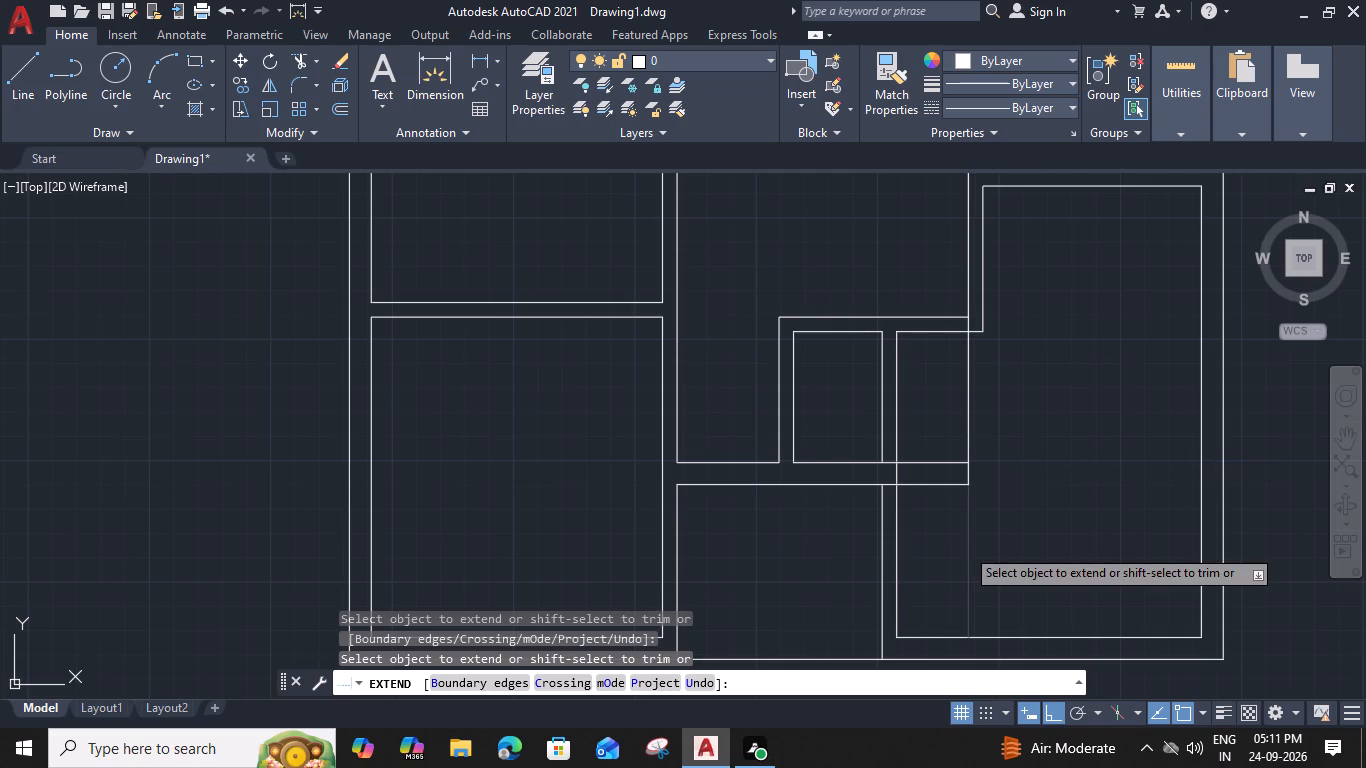
{"action": "left_click", "coordinate": [968, 407], "text": "shift"}
{"action": "middle_click_drag", "start_coordinate": [967, 401], "coordinate": [985, 435]}
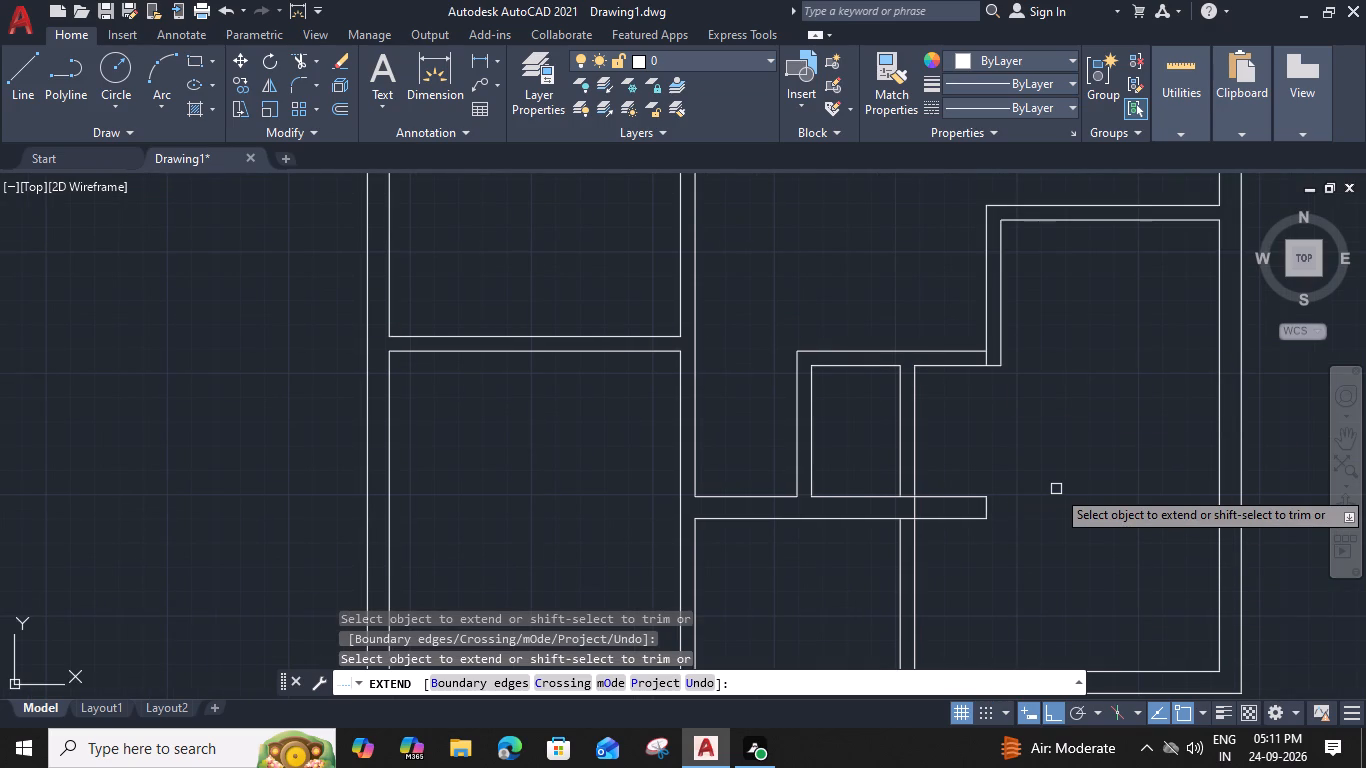
{"action": "scroll", "coordinate": [990, 358], "scroll_direction": "up", "scroll_amount": 2}
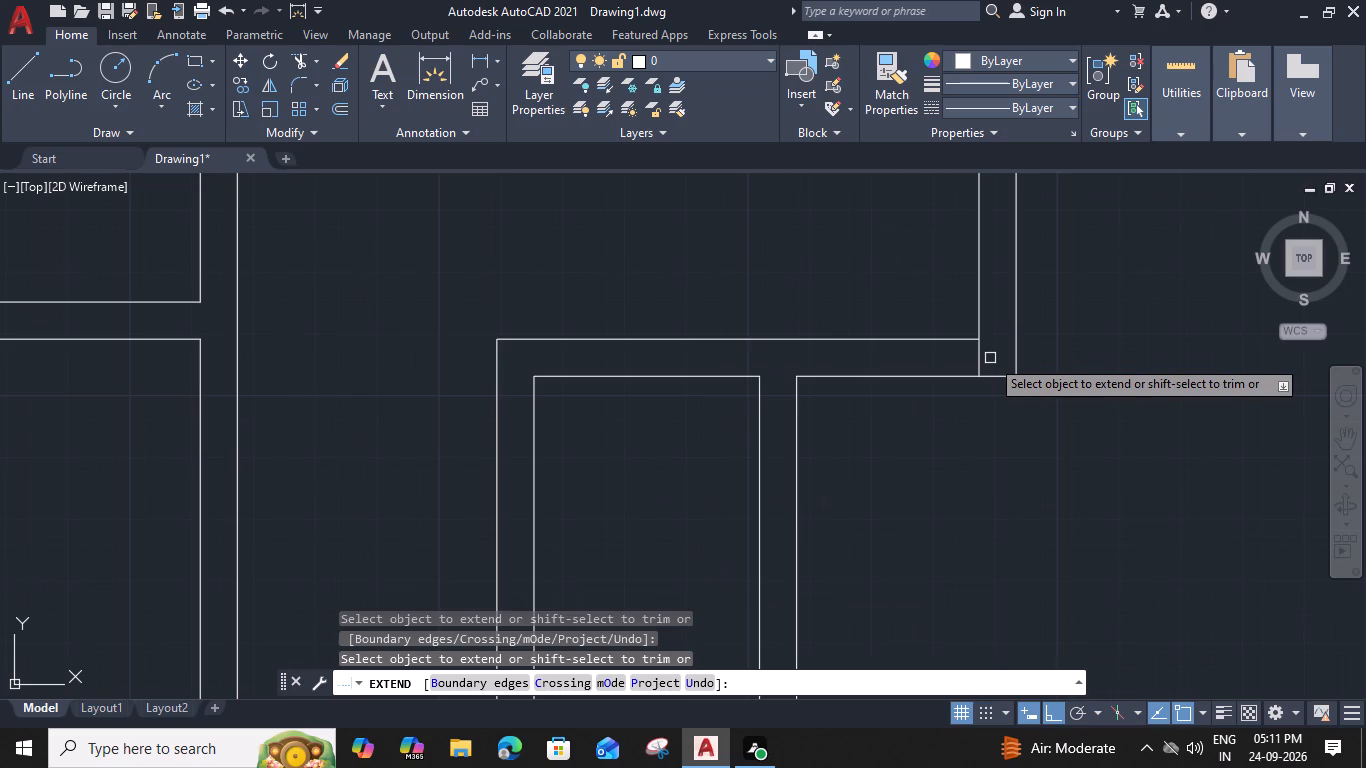
{"action": "left_click", "coordinate": [977, 358], "text": "shift"}
{"action": "scroll", "coordinate": [977, 358], "scroll_direction": "down", "scroll_amount": 3}
{"action": "middle_click_drag", "start_coordinate": [1007, 425], "coordinate": [1004, 425]}
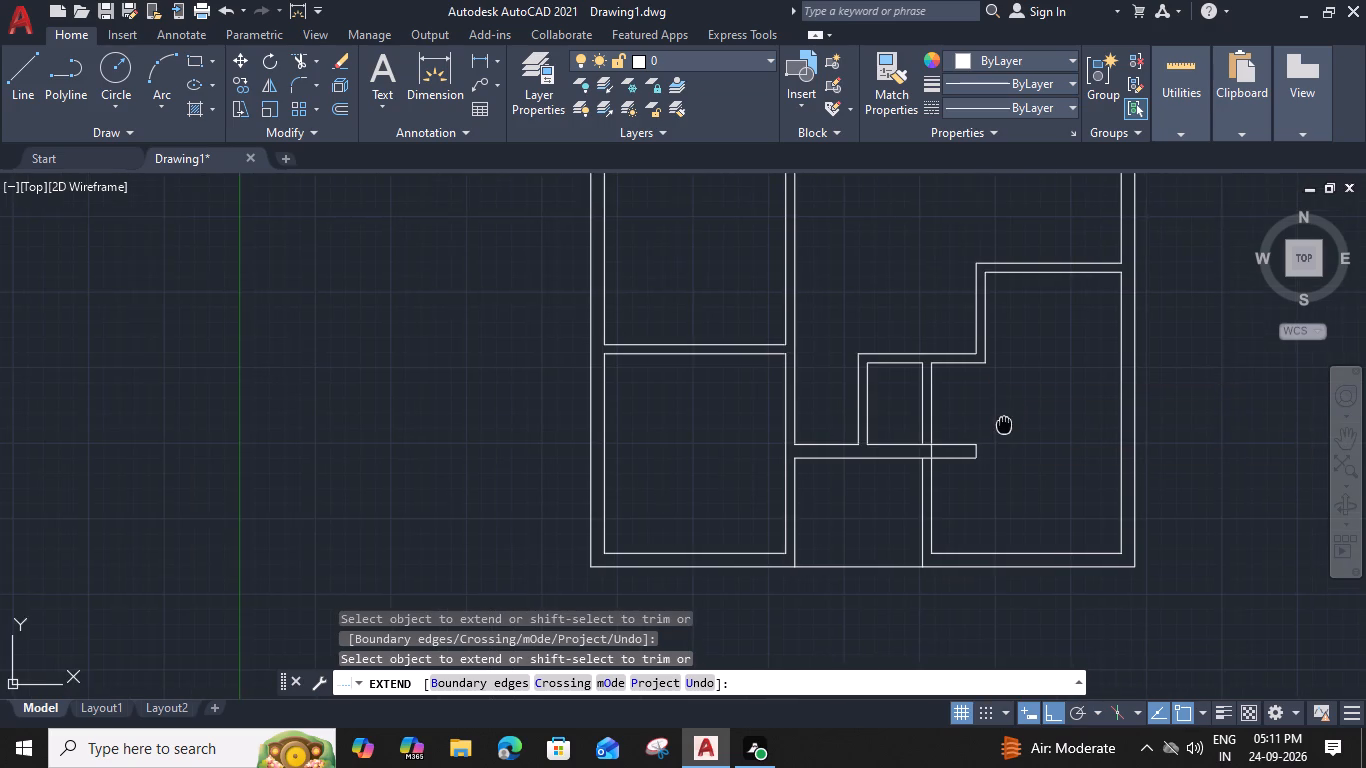
{"action": "middle_click_drag", "start_coordinate": [1004, 425], "coordinate": [1018, 412]}
Trim the overlapping wall lines where the partition east of the small room crosses the extended south wall and meets the north wall.
{"action": "scroll", "coordinate": [953, 430], "scroll_direction": "up", "scroll_amount": 2}
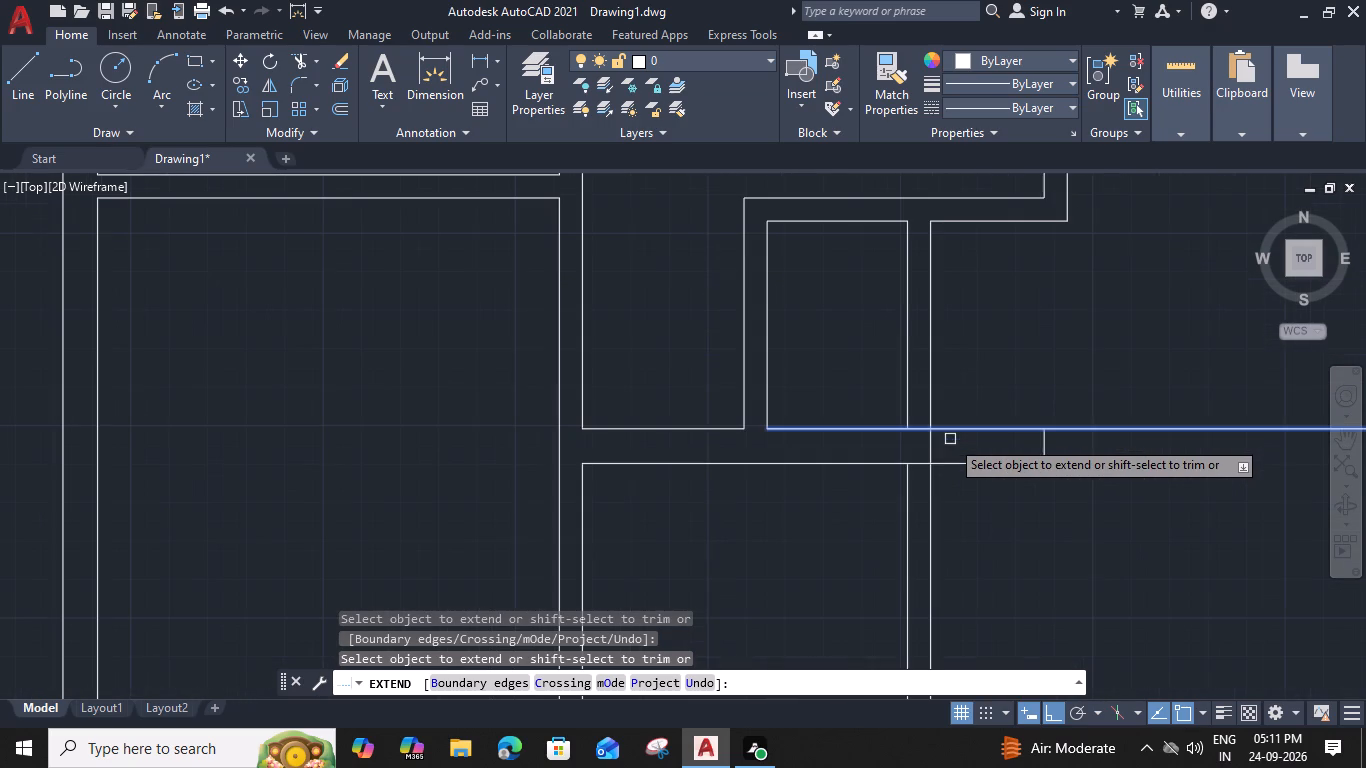
{"action": "left_click", "coordinate": [928, 452], "text": "shift"}
{"action": "scroll", "coordinate": [928, 452], "scroll_direction": "down", "scroll_amount": 2}
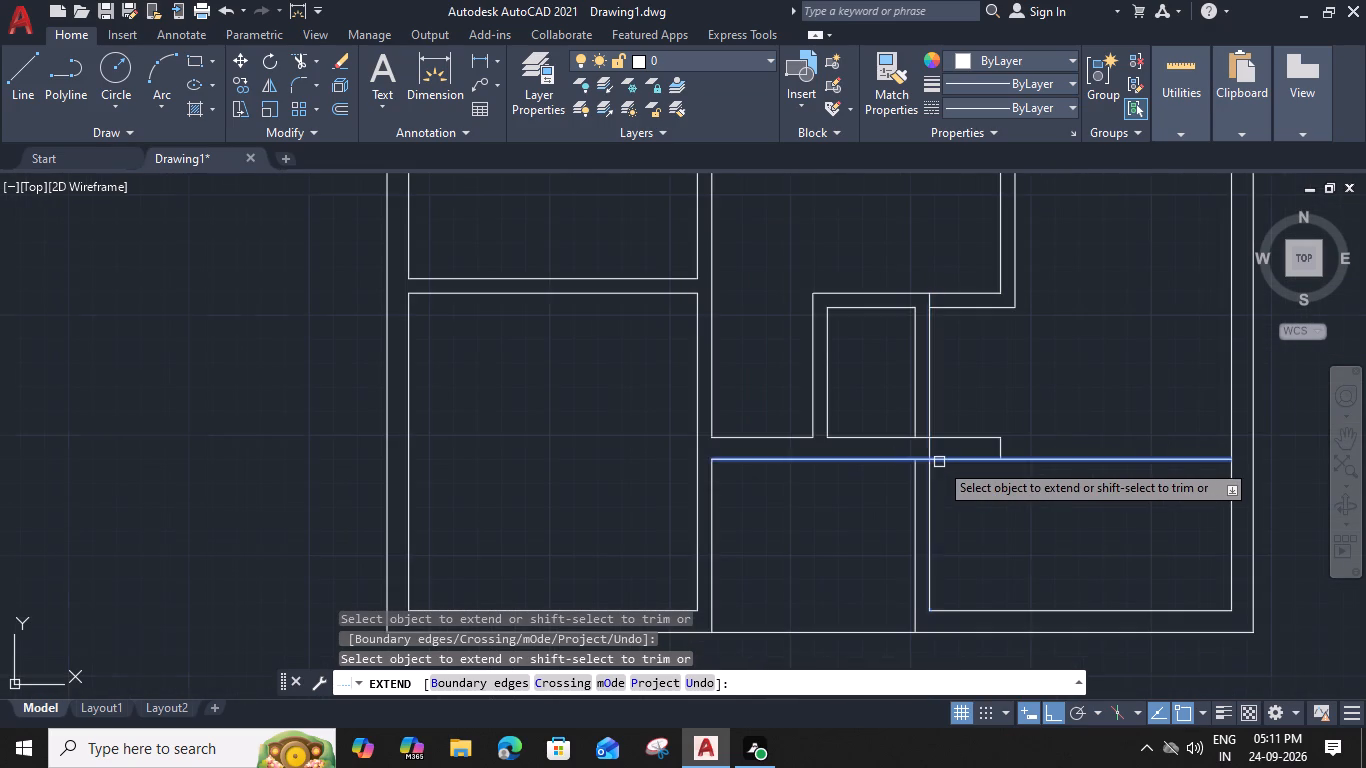
{"action": "scroll", "coordinate": [930, 452], "scroll_direction": "up", "scroll_amount": 2, "text": "shift"}
{"action": "left_click", "coordinate": [930, 451], "text": "shift"}
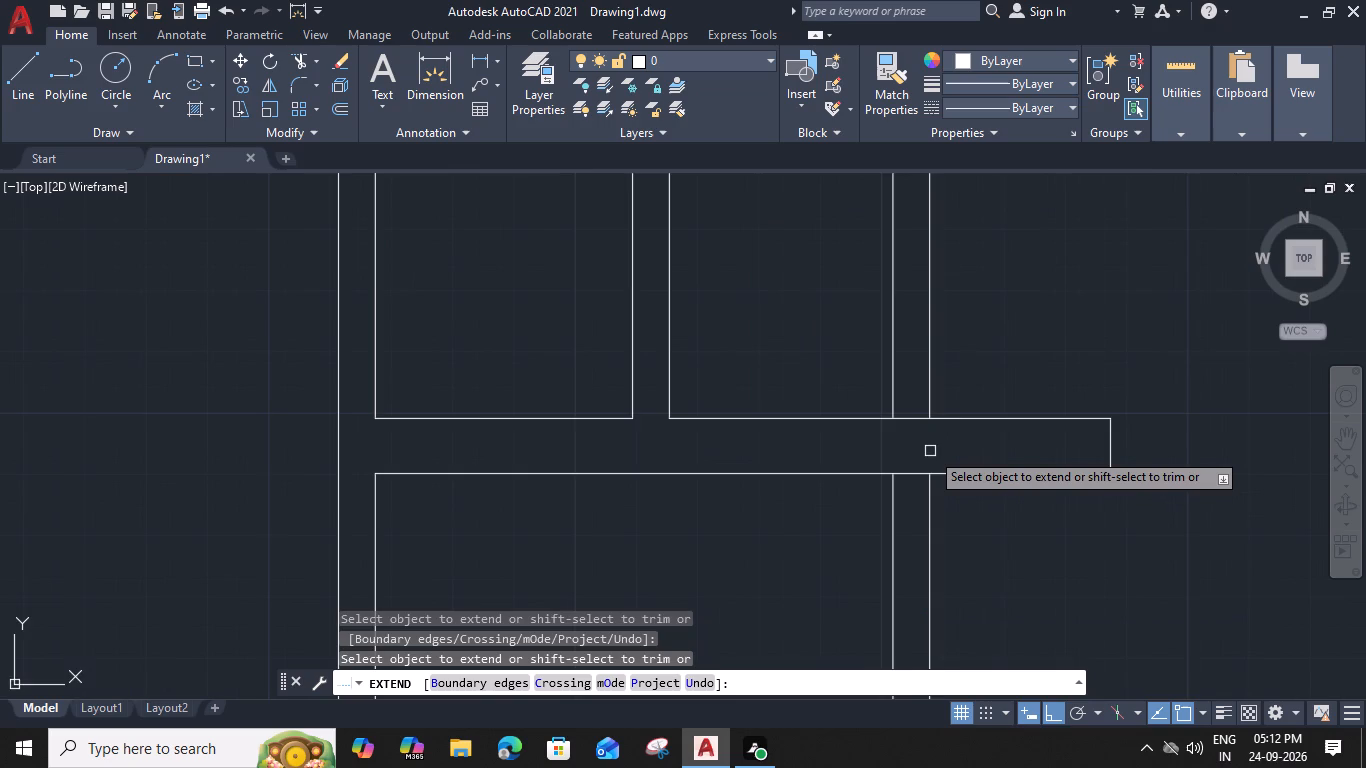
{"action": "scroll", "coordinate": [930, 451], "scroll_direction": "down", "scroll_amount": 2, "text": "shift"}
{"action": "scroll", "coordinate": [930, 451], "scroll_direction": "up", "scroll_amount": 4, "text": "shift"}
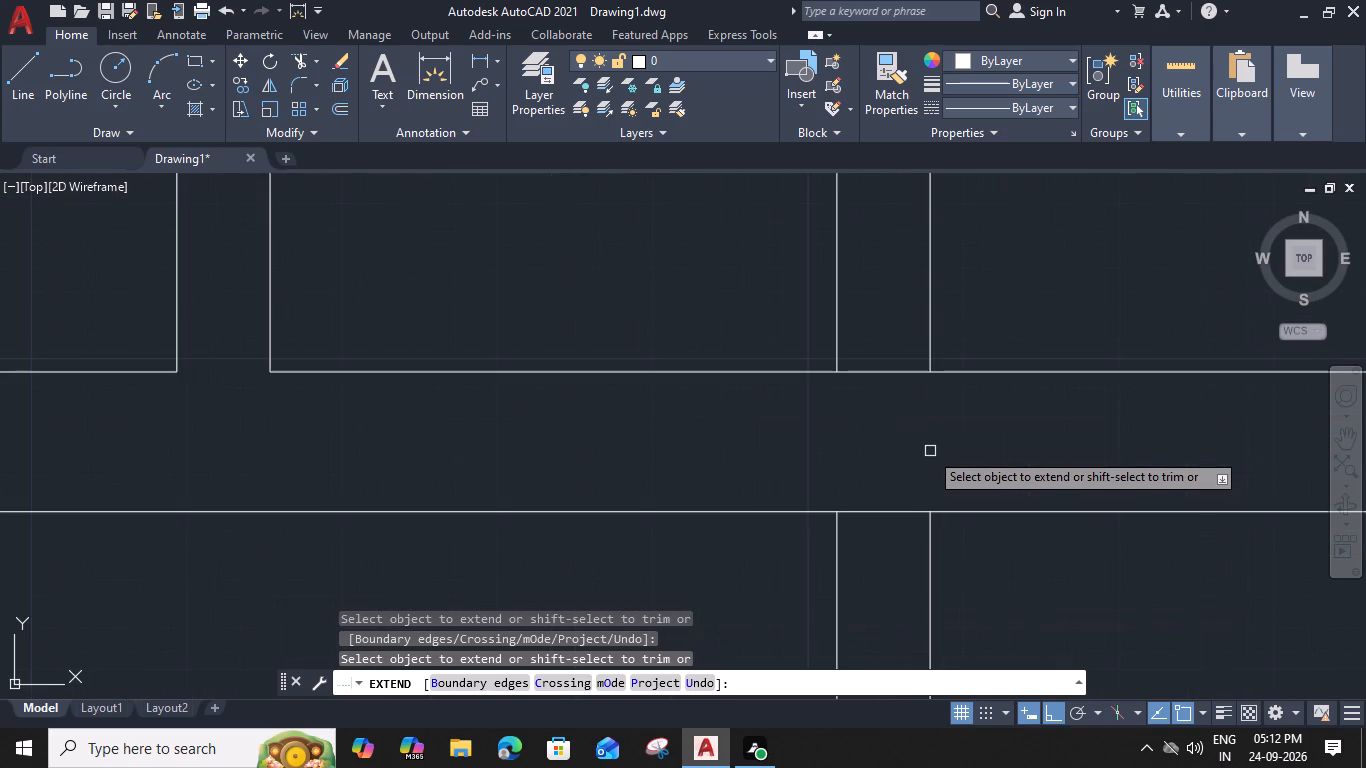
{"action": "left_click", "coordinate": [902, 512], "text": "shift"}
{"action": "left_click", "coordinate": [898, 374], "text": "shift"}
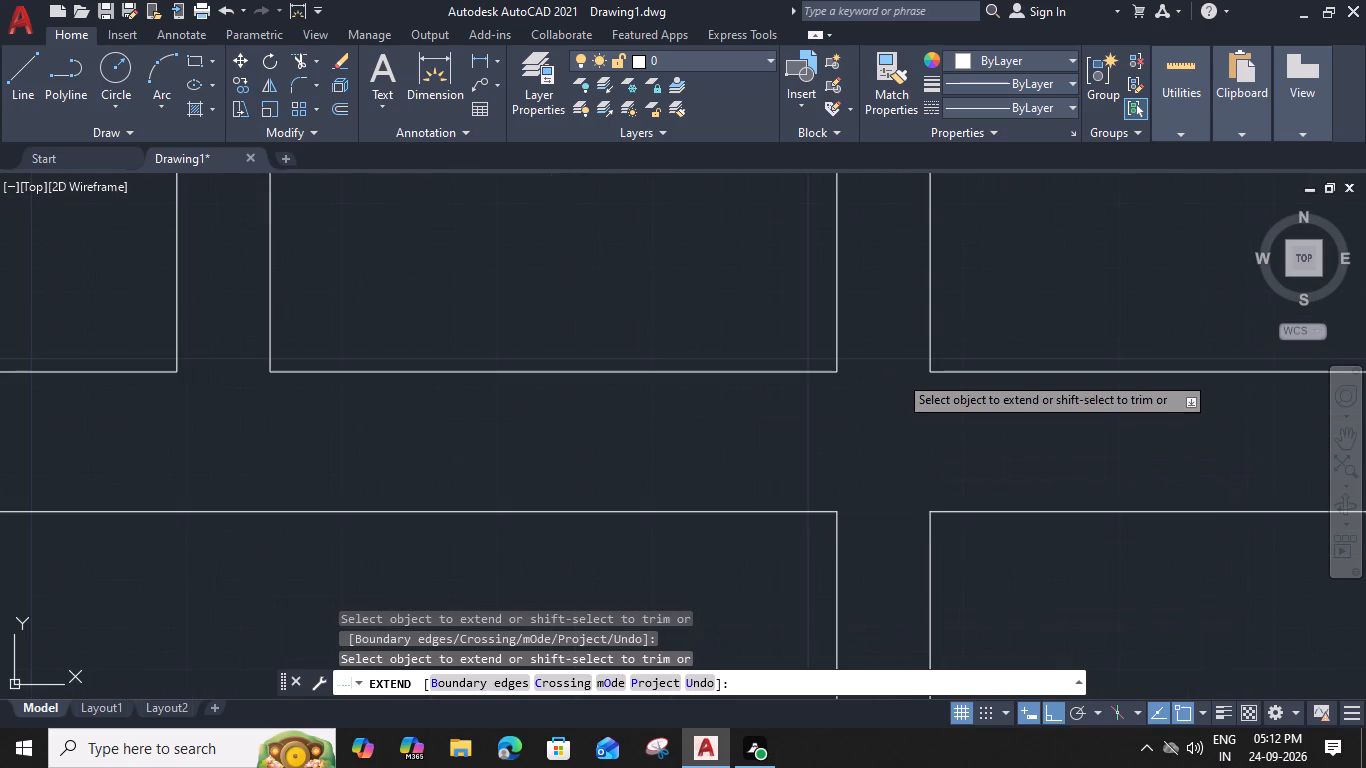
{"action": "scroll", "coordinate": [898, 374], "scroll_direction": "down", "scroll_amount": 2}
{"action": "middle_click_drag", "start_coordinate": [1002, 320], "coordinate": [999, 633]}
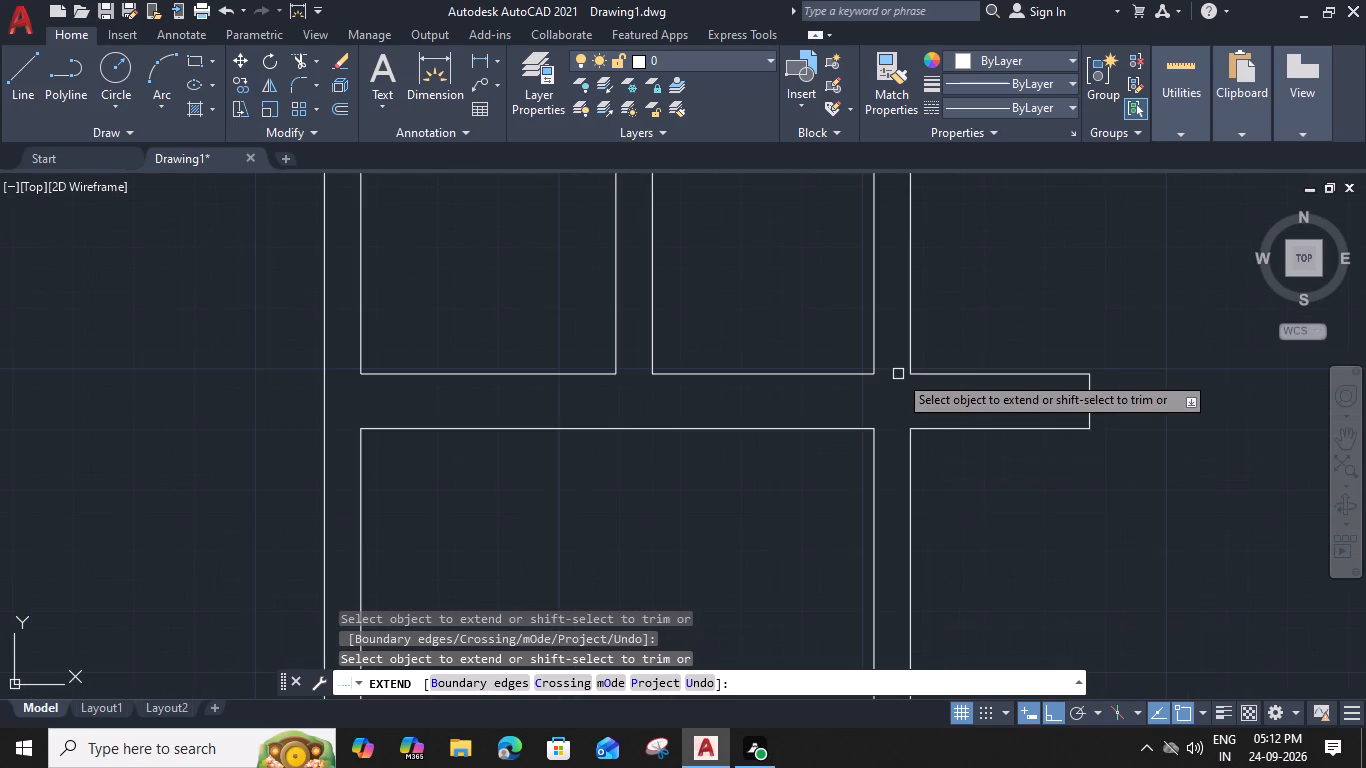
{"action": "left_click", "coordinate": [908, 344], "text": "shift"}
{"action": "scroll", "coordinate": [908, 344], "scroll_direction": "down", "scroll_amount": 2}
{"action": "middle_click_drag", "start_coordinate": [952, 445], "coordinate": [908, 344]}
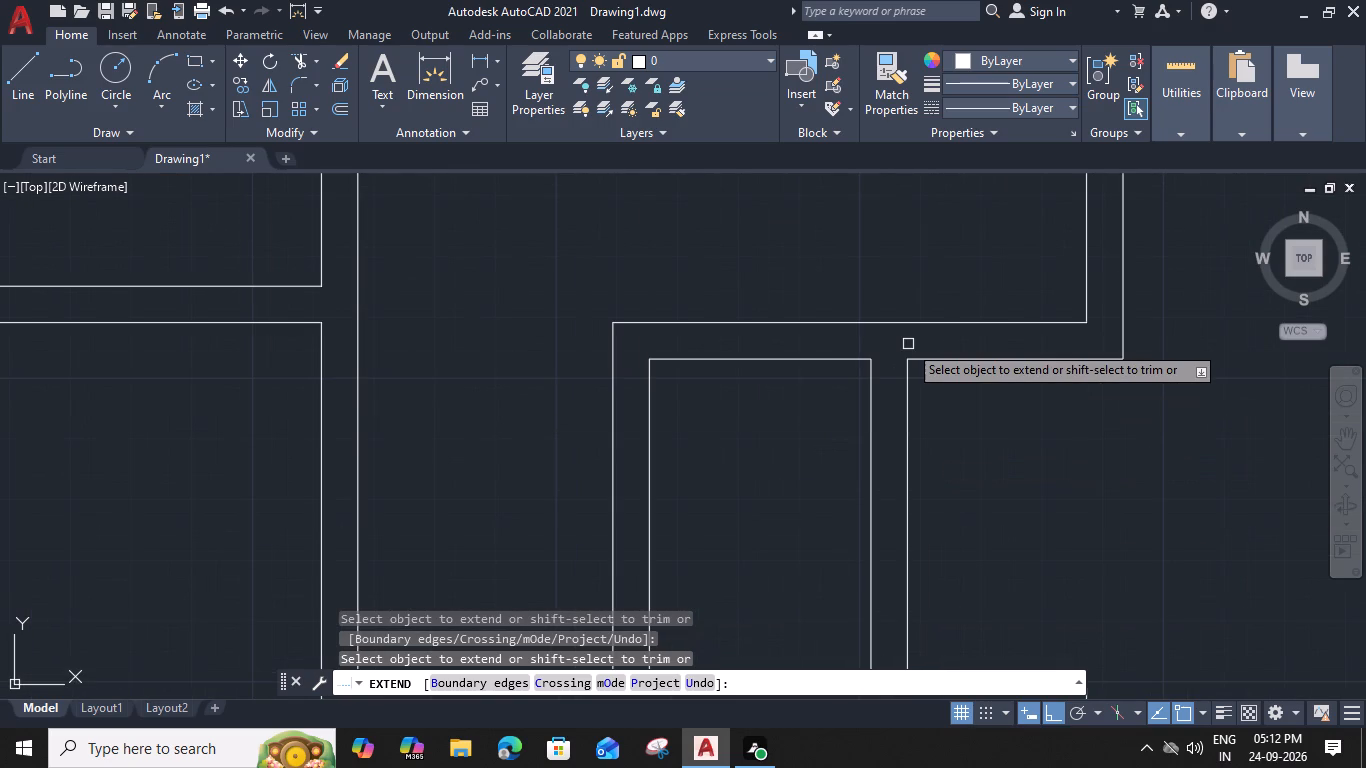
{"action": "middle_click_drag", "start_coordinate": [908, 344], "coordinate": [978, 368]}
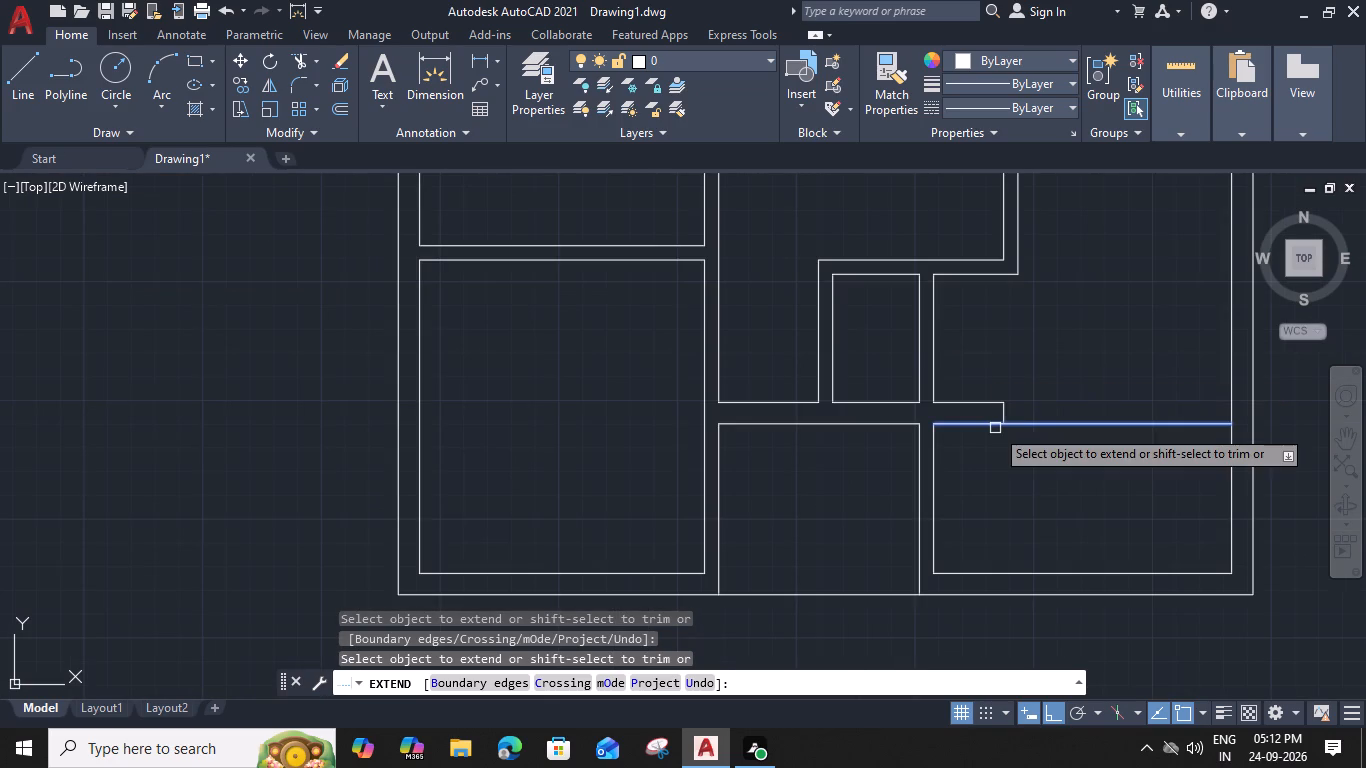
{"action": "key", "text": "Escape"}
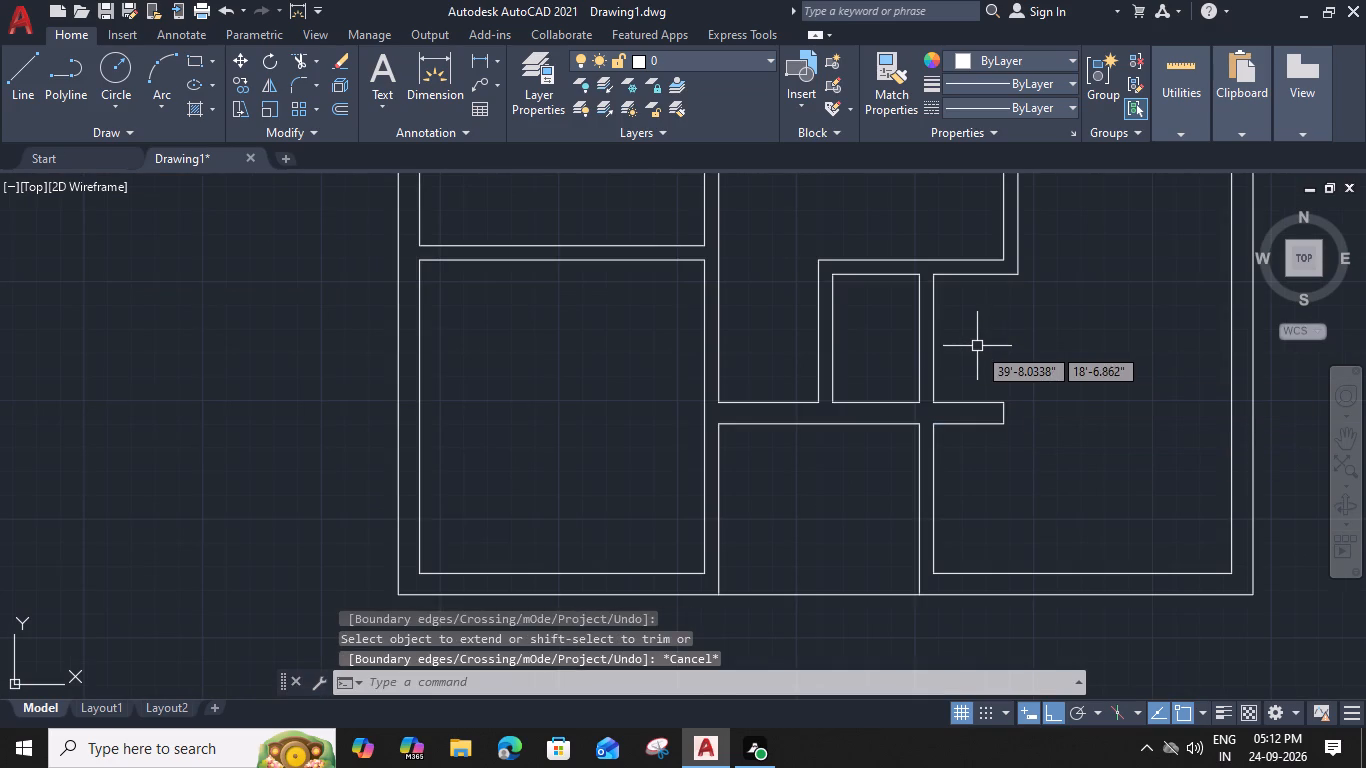
Erase both faces of the partition east of the small east room and that room's inner north and south lines.
{"action": "left_click", "coordinate": [975, 339]}
{"action": "left_click", "coordinate": [907, 356]}
{"action": "key", "text": "Delete"}
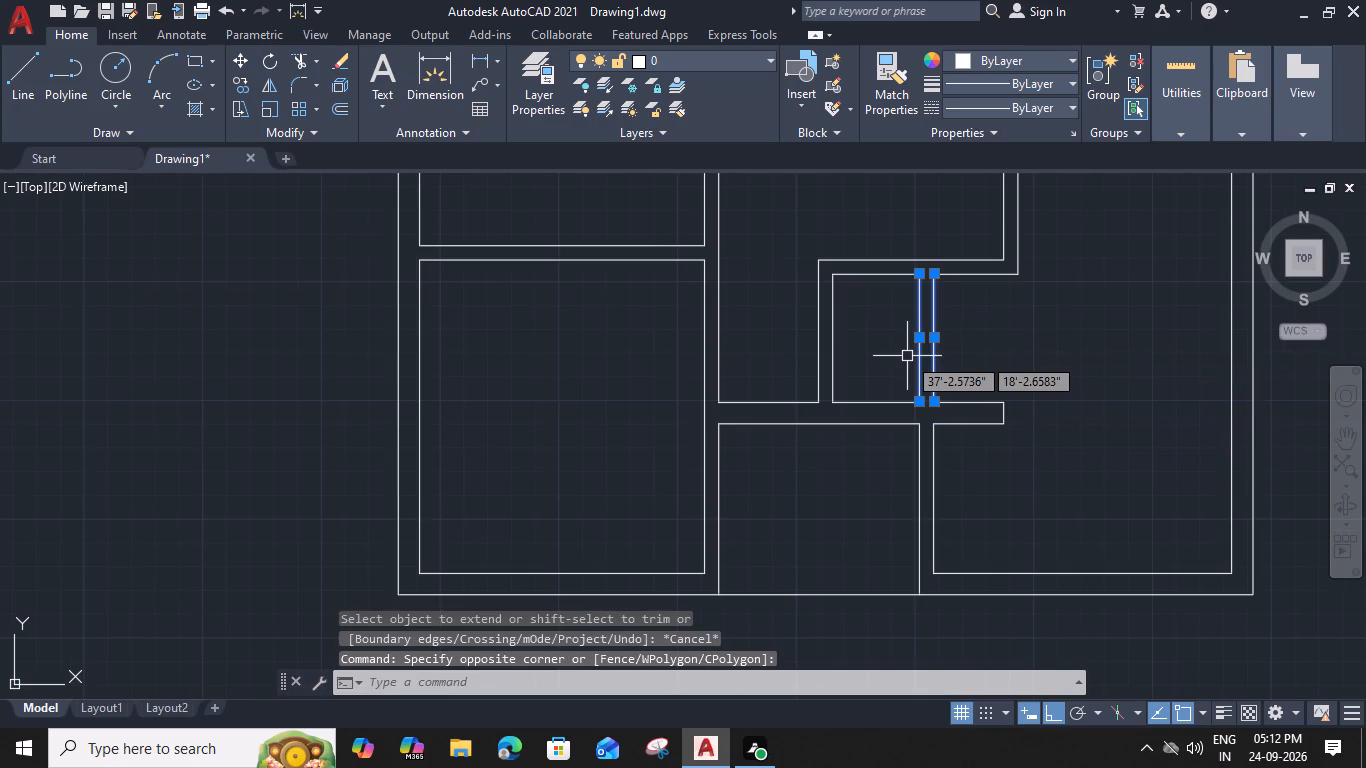
{"action": "left_click", "coordinate": [908, 399]}
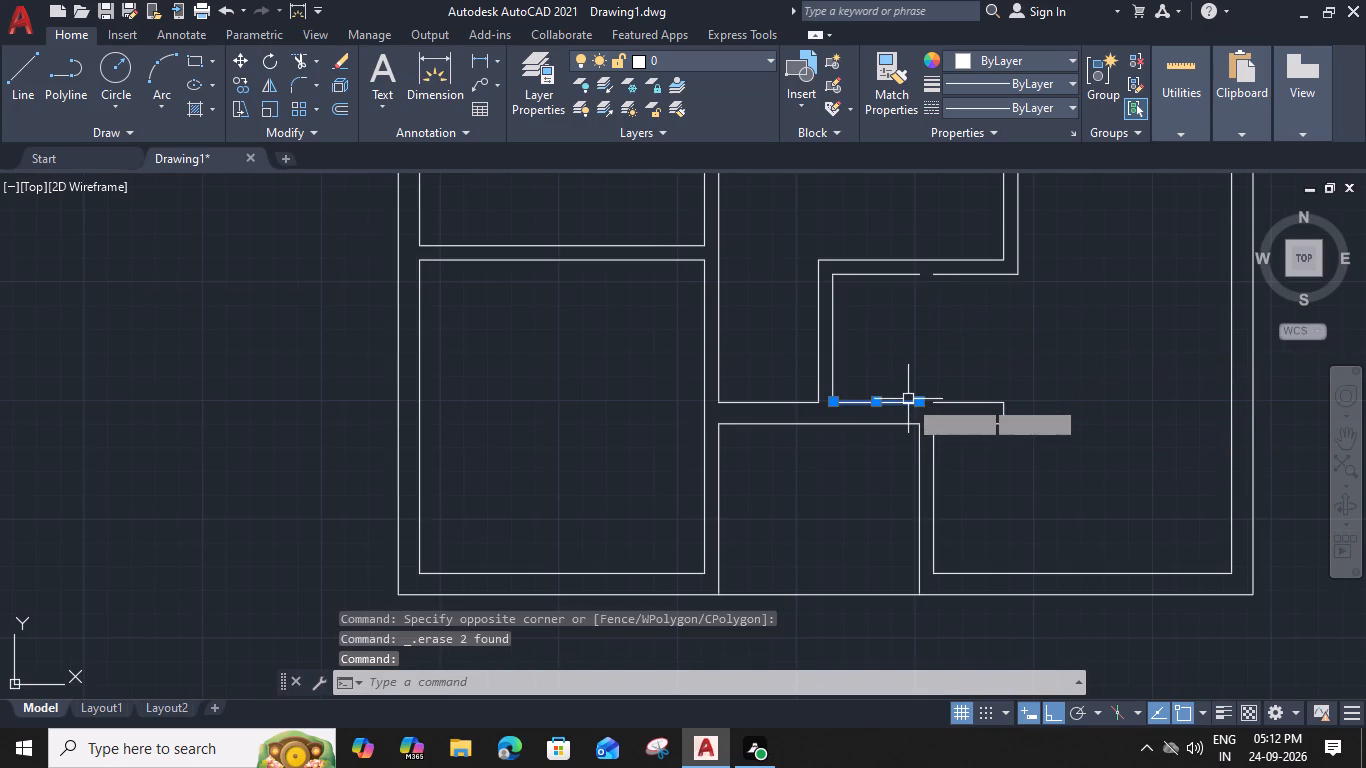
{"action": "key", "text": "Delete"}
{"action": "left_click", "coordinate": [895, 277]}
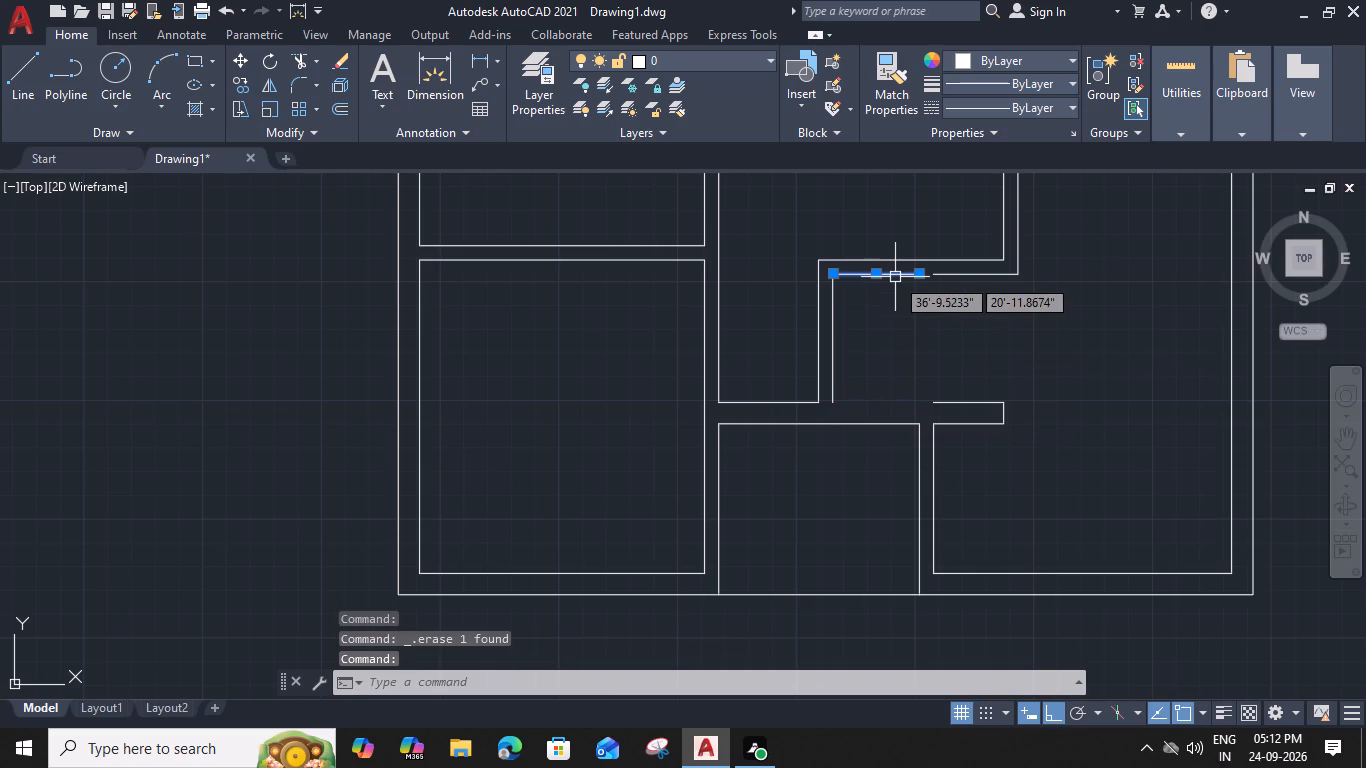
{"action": "key", "text": "Delete"}
Offset the small east room's inner west line 5' east, and offset the new line 6" back west to form the partition.
{"action": "left_click", "coordinate": [833, 347]}
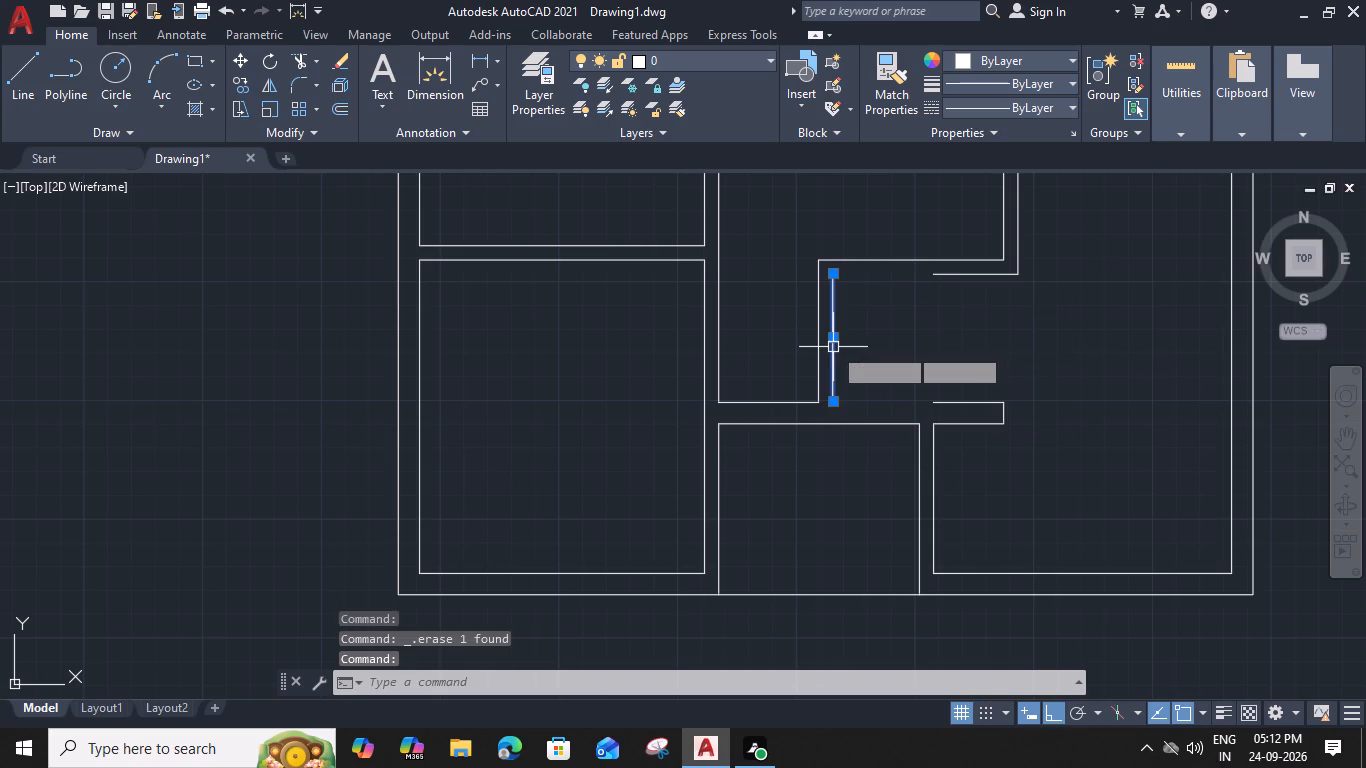
{"action": "key", "text": "o"}
{"action": "key", "text": "Return"}
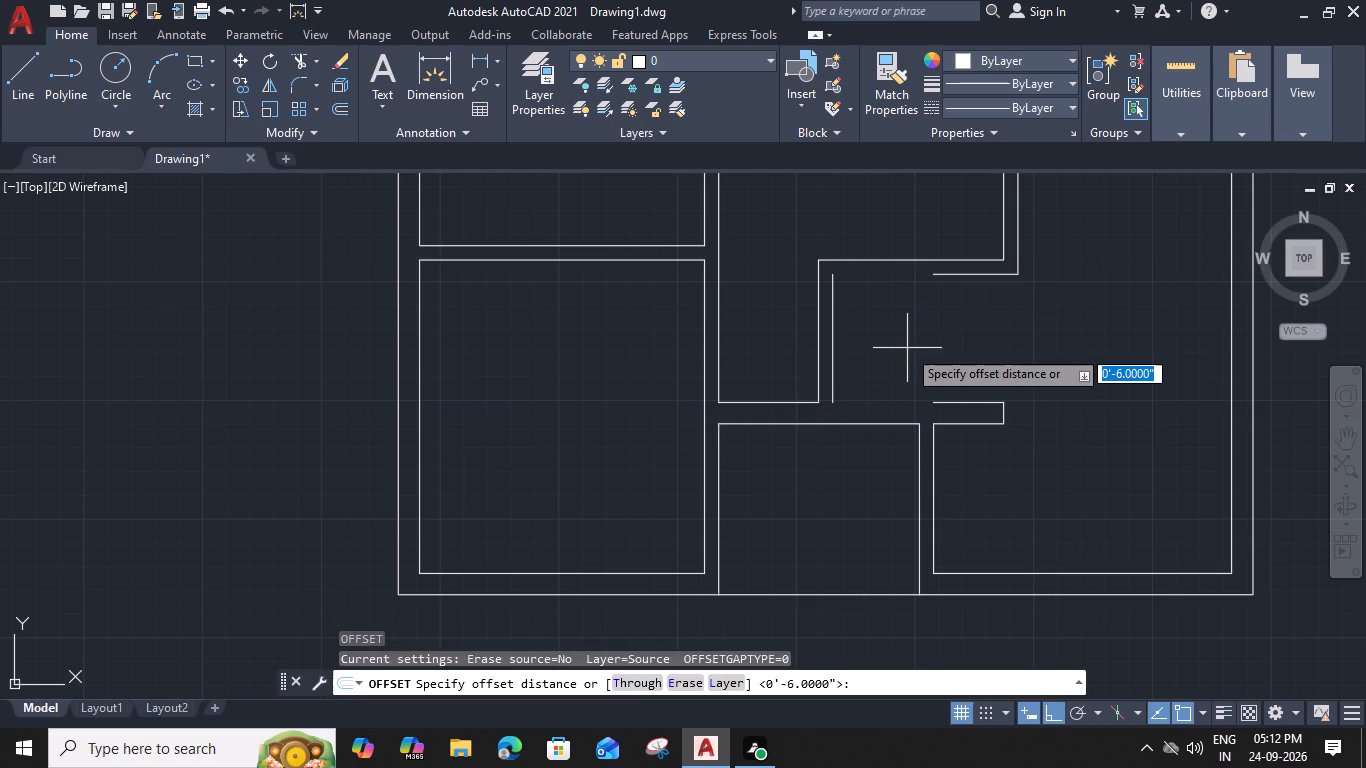
{"action": "type", "text": "5'"}
{"action": "key", "text": "Return"}
{"action": "left_click", "coordinate": [959, 361]}
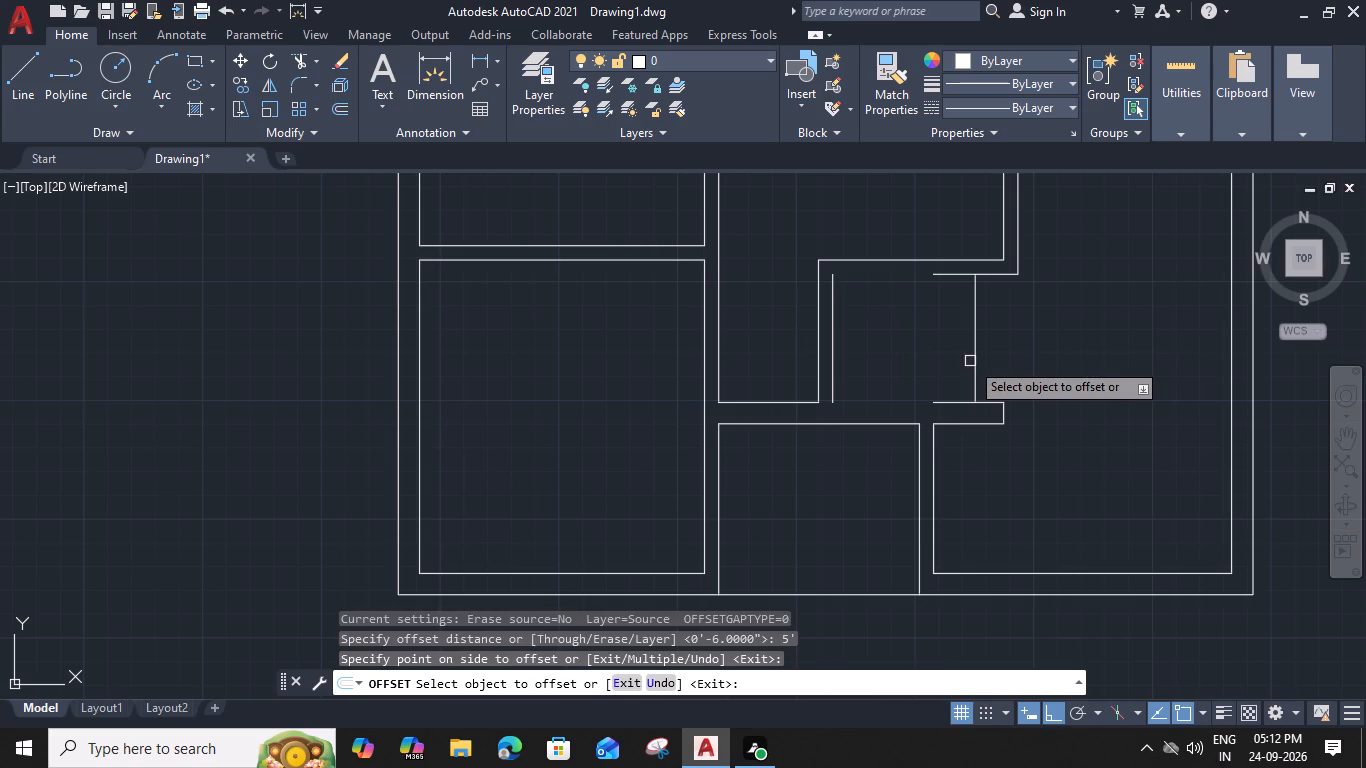
{"action": "left_click", "coordinate": [974, 361]}
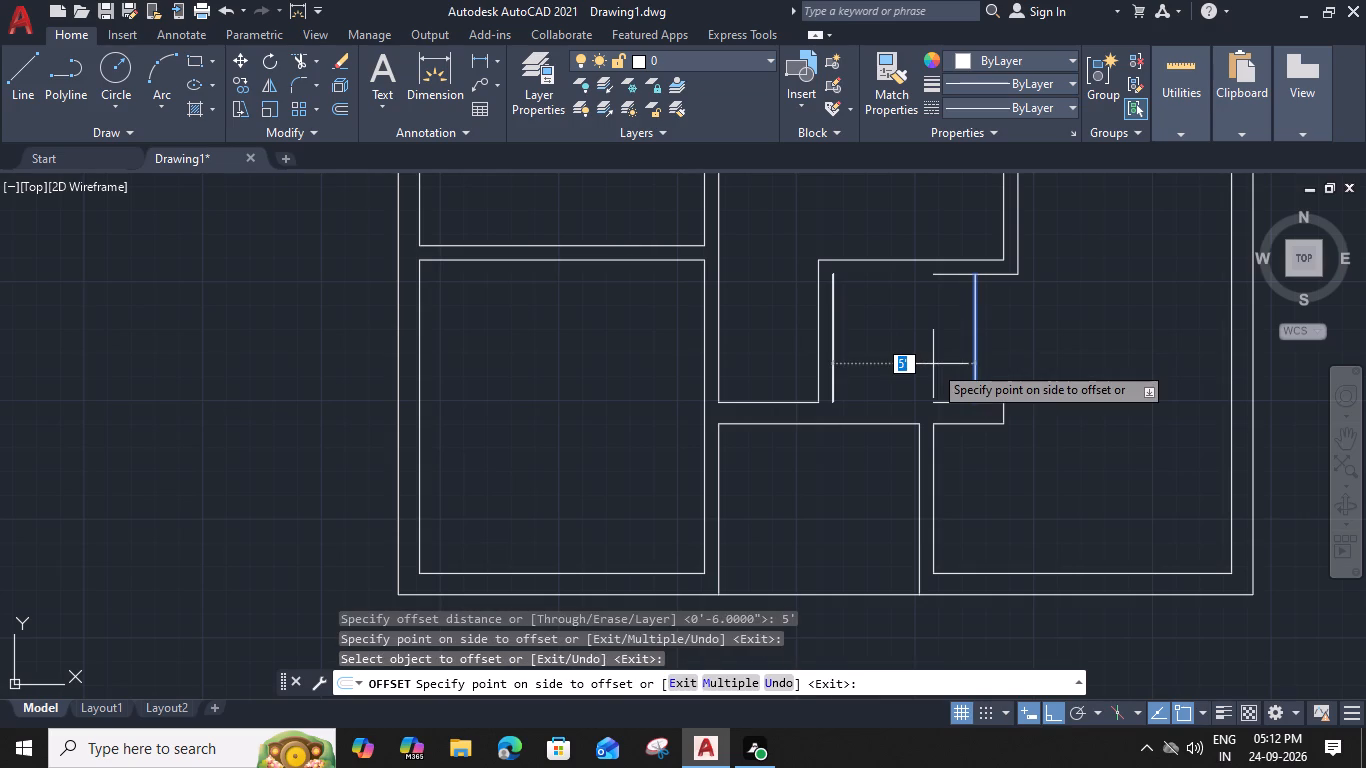
{"action": "type", "text": "6\""}
{"action": "key", "text": "Return"}
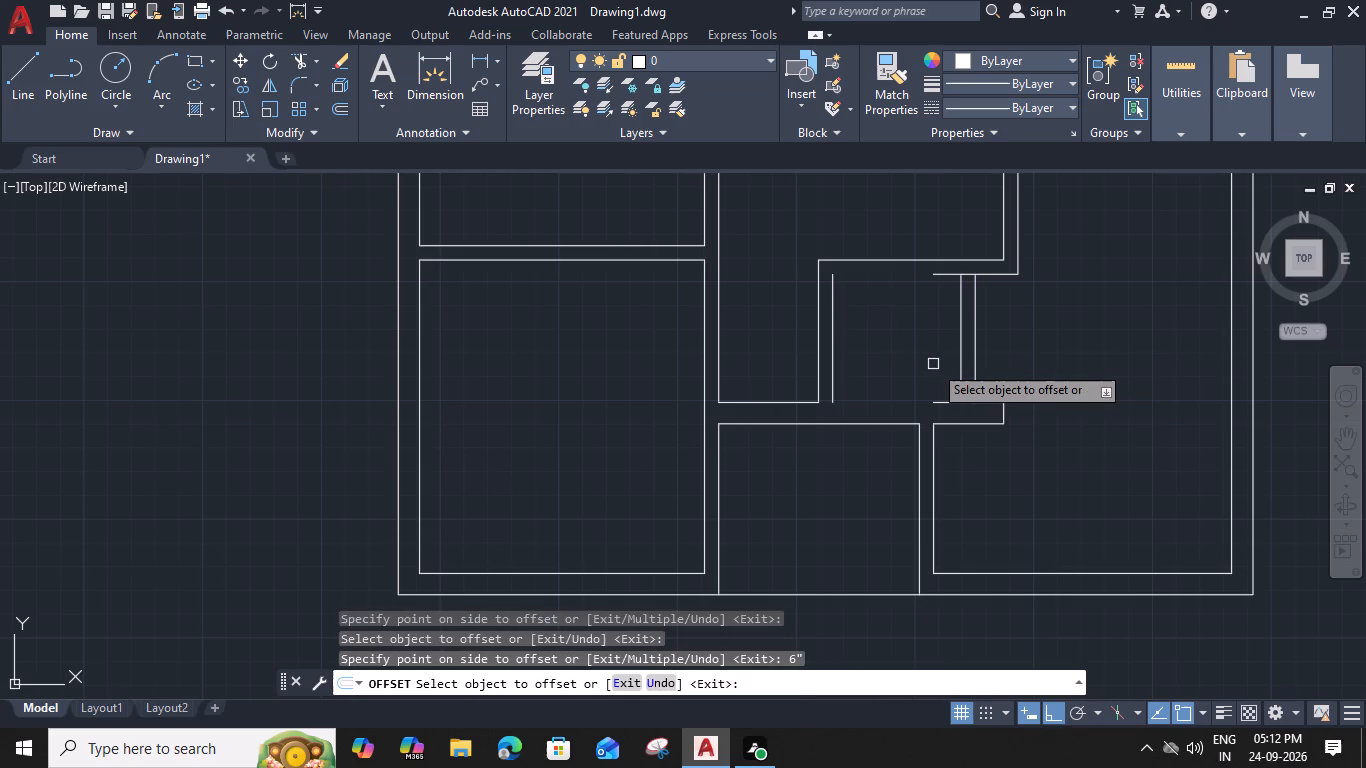
{"action": "key", "text": "Escape"}
Trim the north and south wall lines between the two faces of the new 6" partition.
{"action": "type", "text": "tr"}
{"action": "key", "text": "space"}
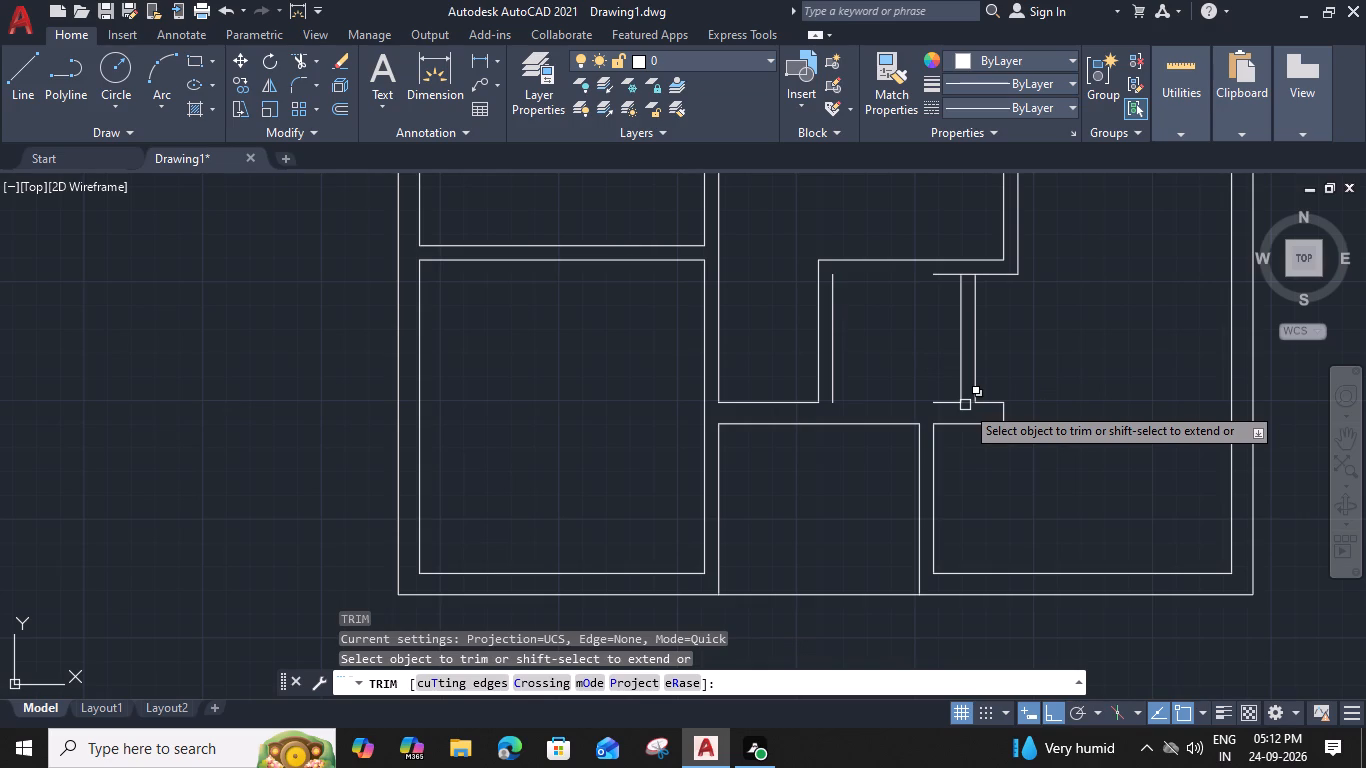
{"action": "scroll", "coordinate": [974, 270], "scroll_direction": "up", "scroll_amount": 3}
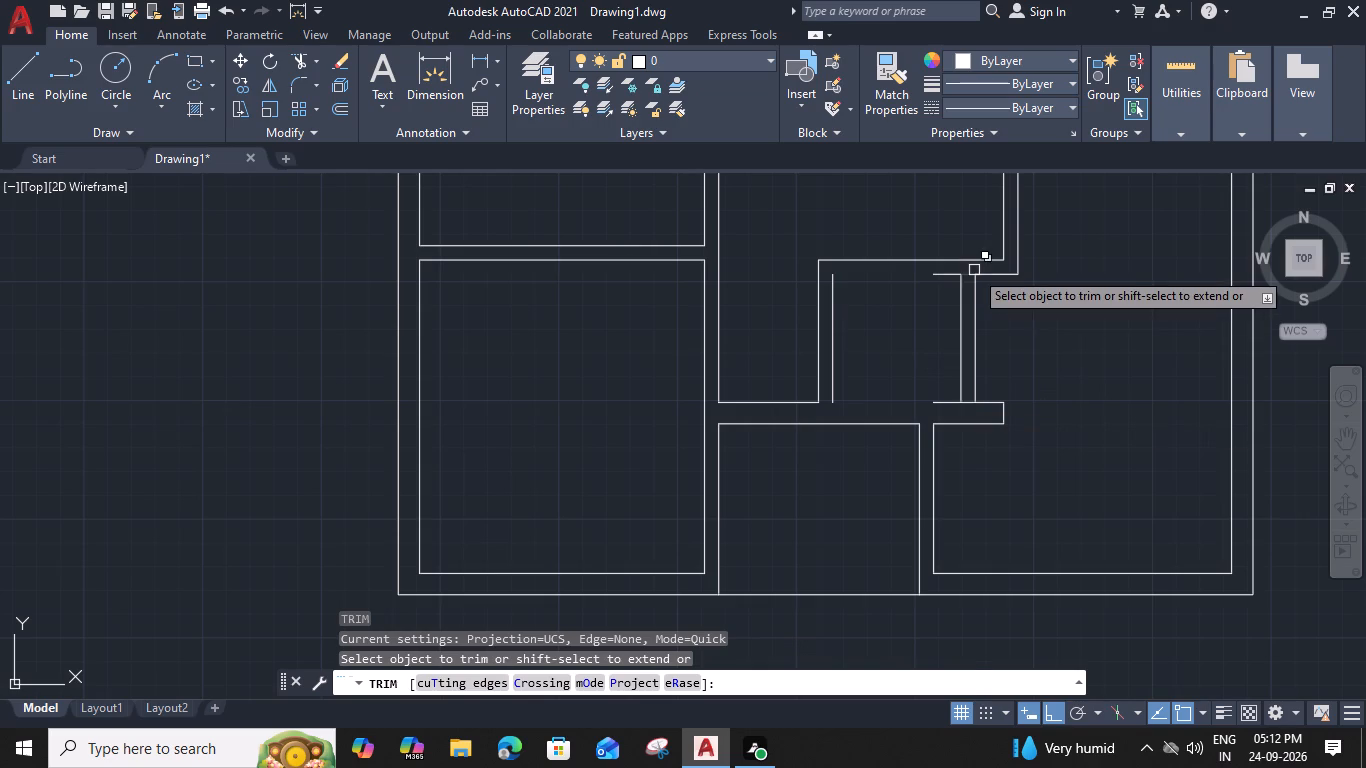
{"action": "left_click", "coordinate": [936, 290]}
{"action": "scroll", "coordinate": [934, 369], "scroll_direction": "down", "scroll_amount": 2}
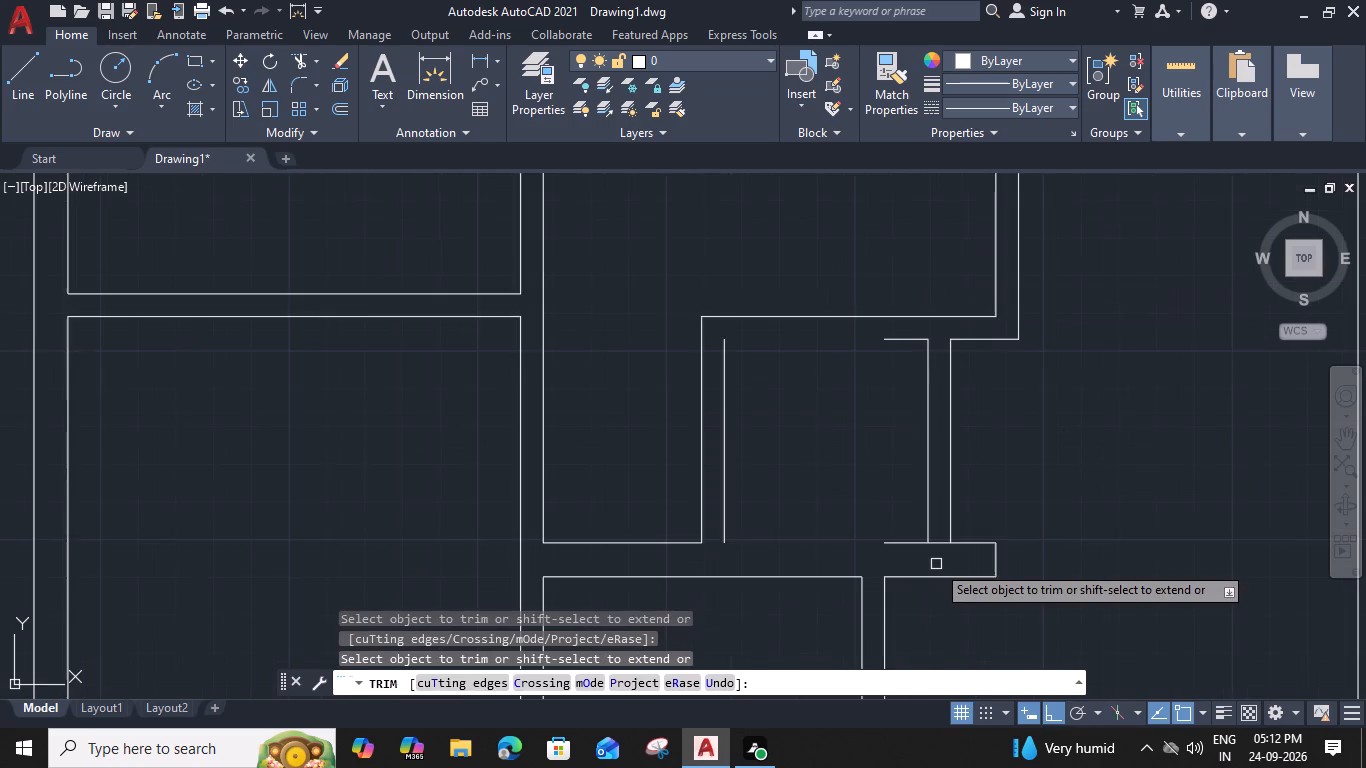
{"action": "scroll", "coordinate": [934, 550], "scroll_direction": "up", "scroll_amount": 1}
{"action": "left_click", "coordinate": [945, 537]}
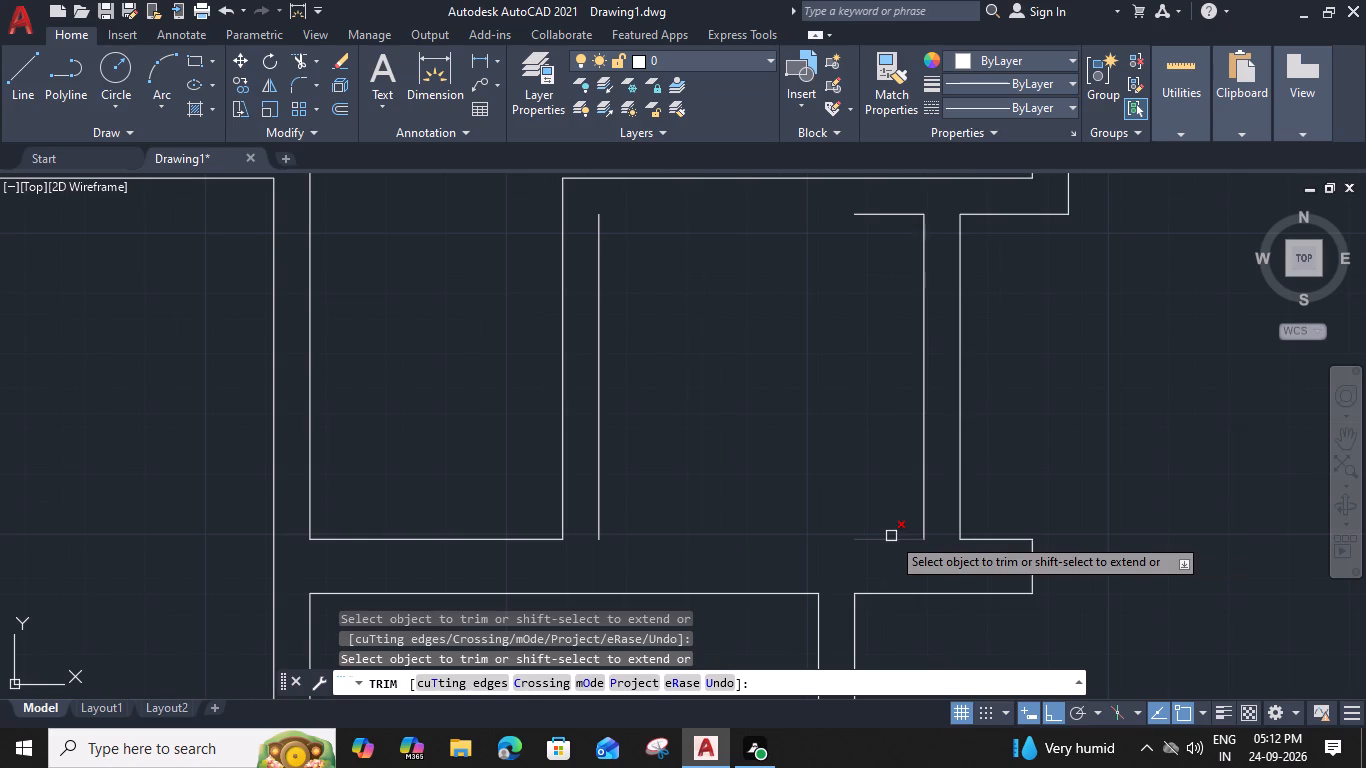
Extend the small east room's inner north and south lines west to its inner west line, closing the room.
{"action": "left_click", "coordinate": [872, 210], "text": "shift"}
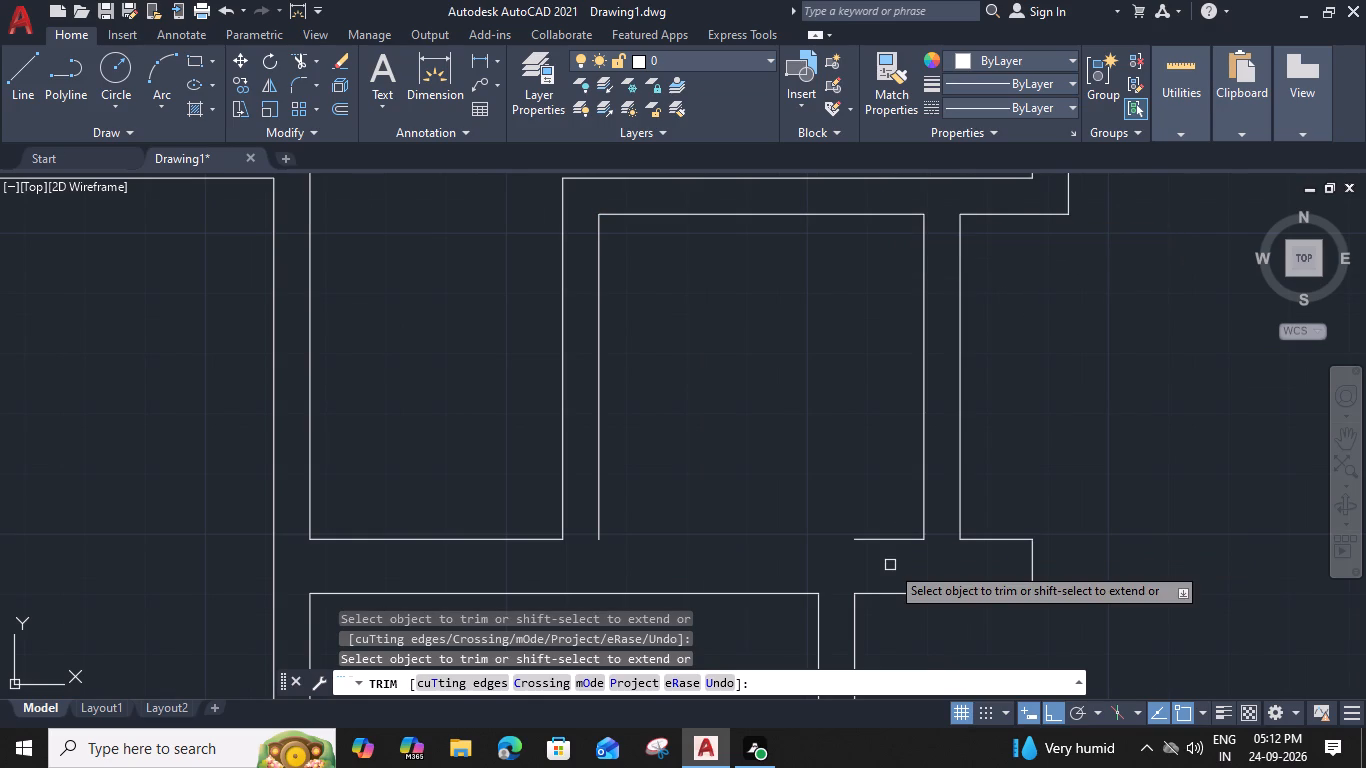
{"action": "left_click", "coordinate": [872, 537], "text": "shift"}
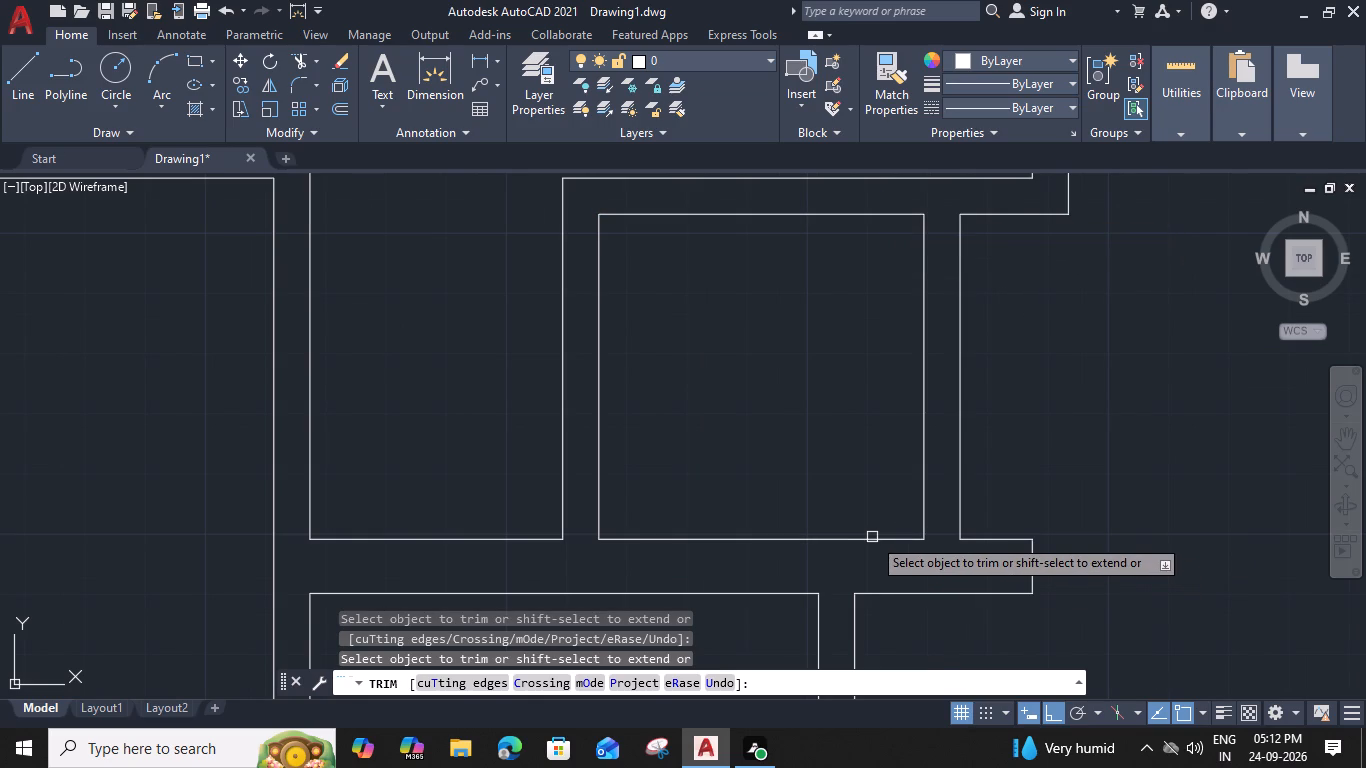
Check the southeast room's widths with the quick measuring tool.
{"action": "scroll", "coordinate": [1021, 498], "scroll_direction": "down", "scroll_amount": 2}
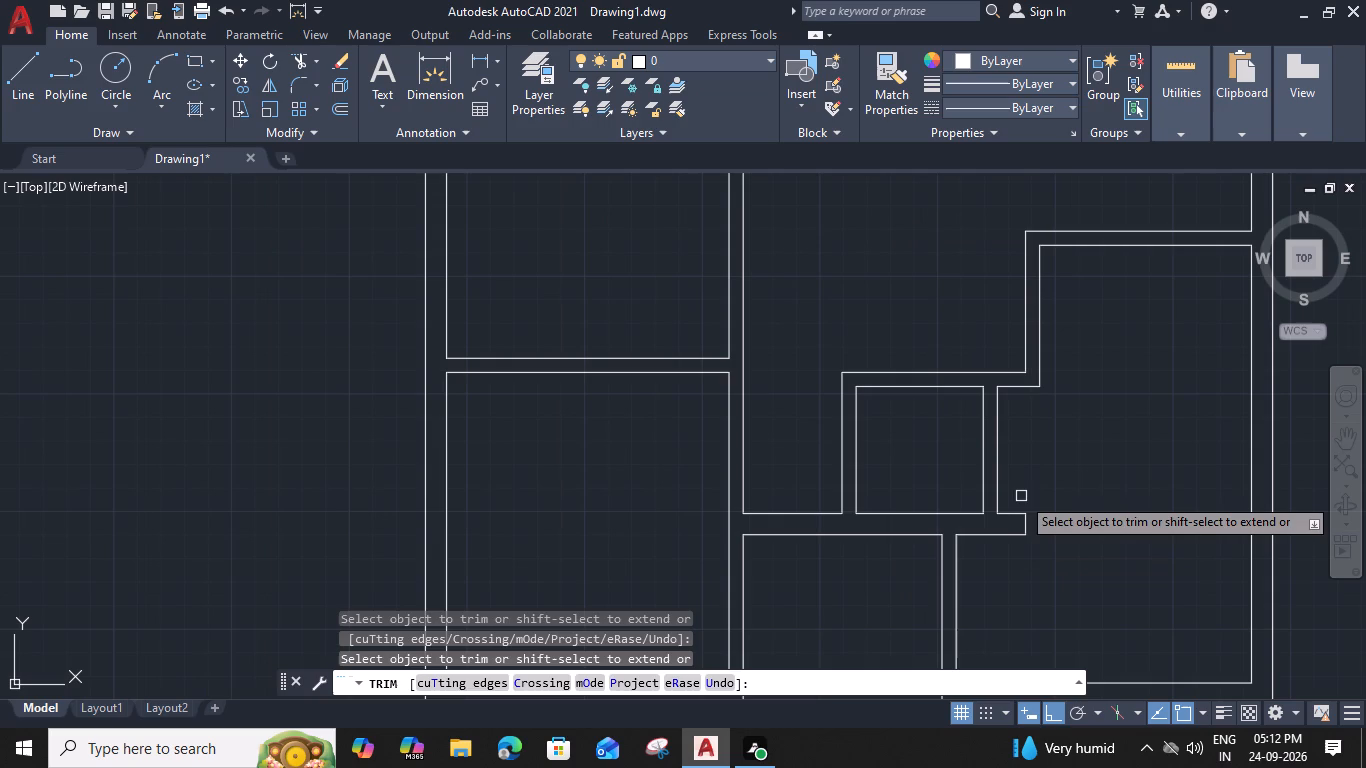
{"action": "key", "text": "Escape"}
{"action": "middle_click_drag", "start_coordinate": [1019, 493], "coordinate": [993, 376]}
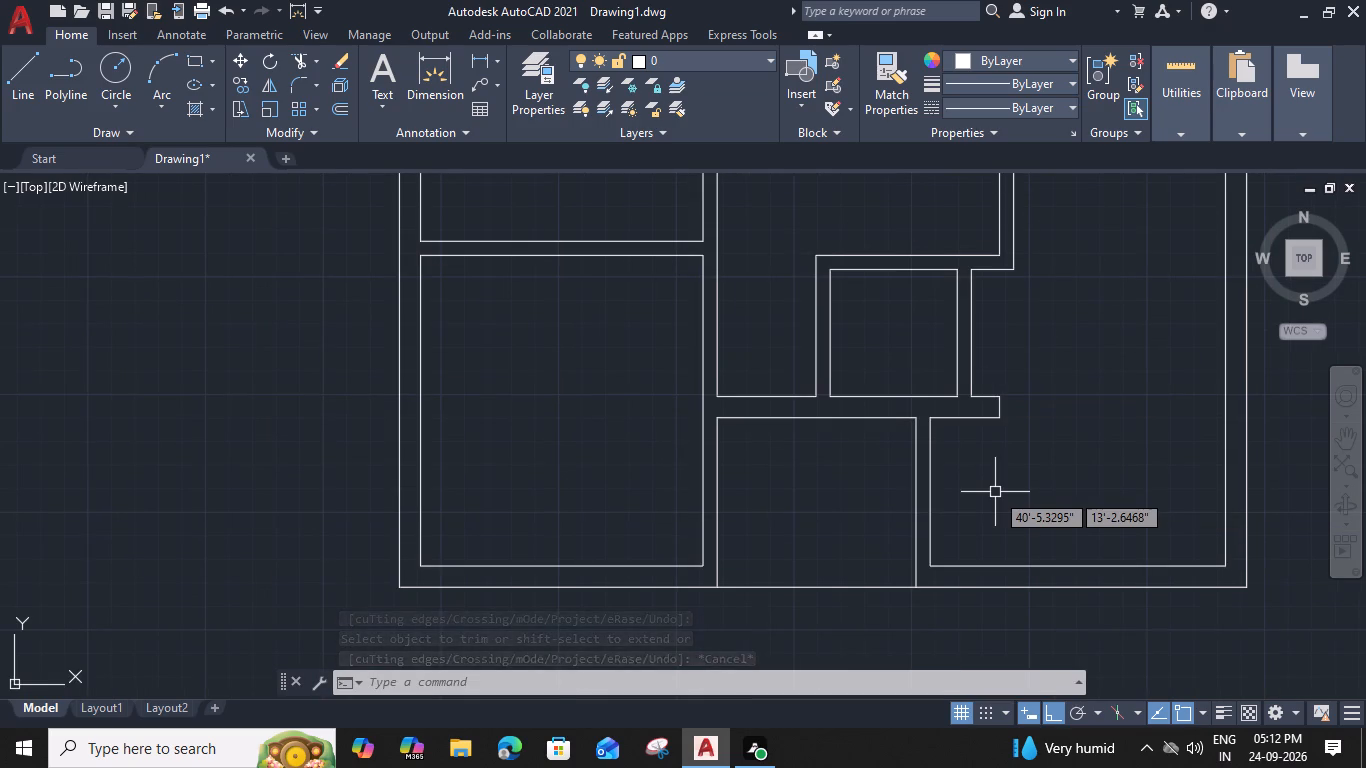
{"action": "middle_click_drag", "start_coordinate": [996, 492], "coordinate": [932, 485]}
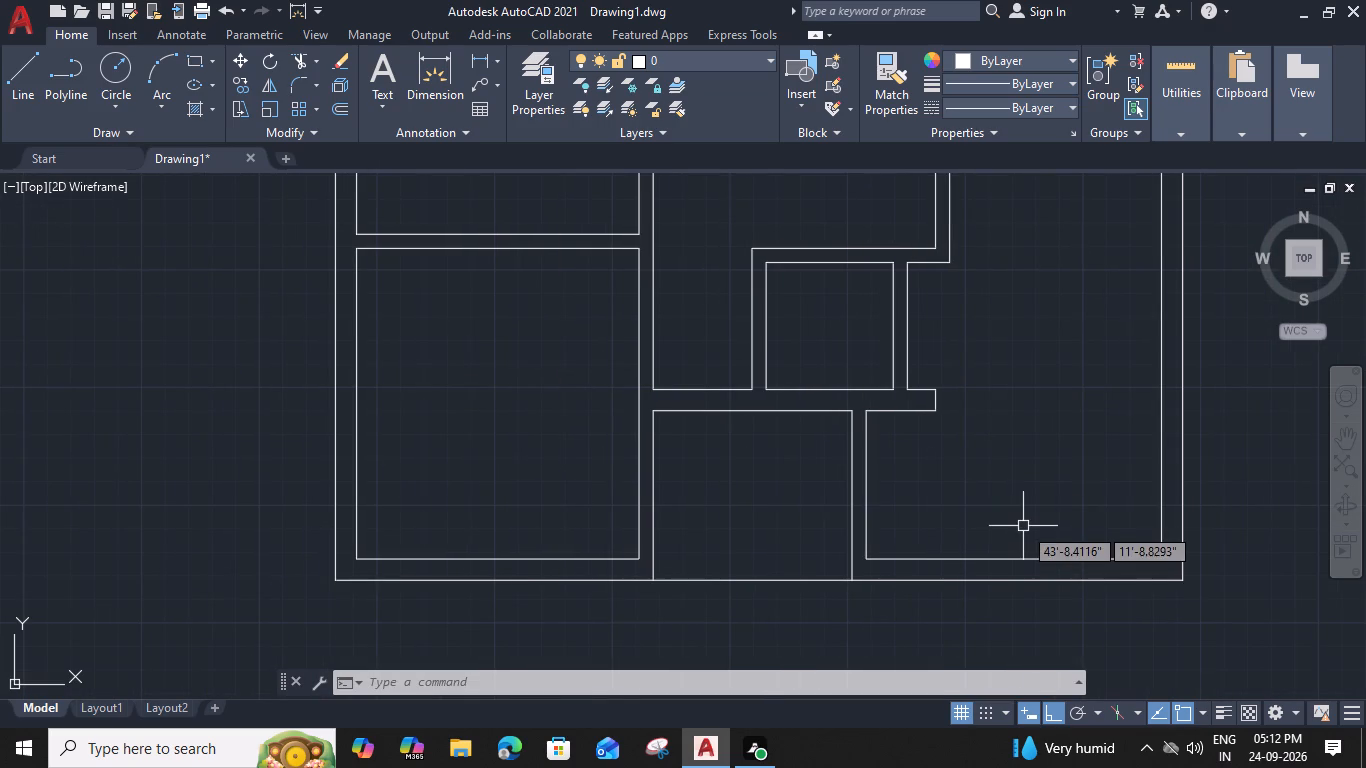
{"action": "scroll", "coordinate": [1024, 518], "scroll_direction": "down", "scroll_amount": 2}
{"action": "middle_click_drag", "start_coordinate": [1024, 518], "coordinate": [966, 519]}
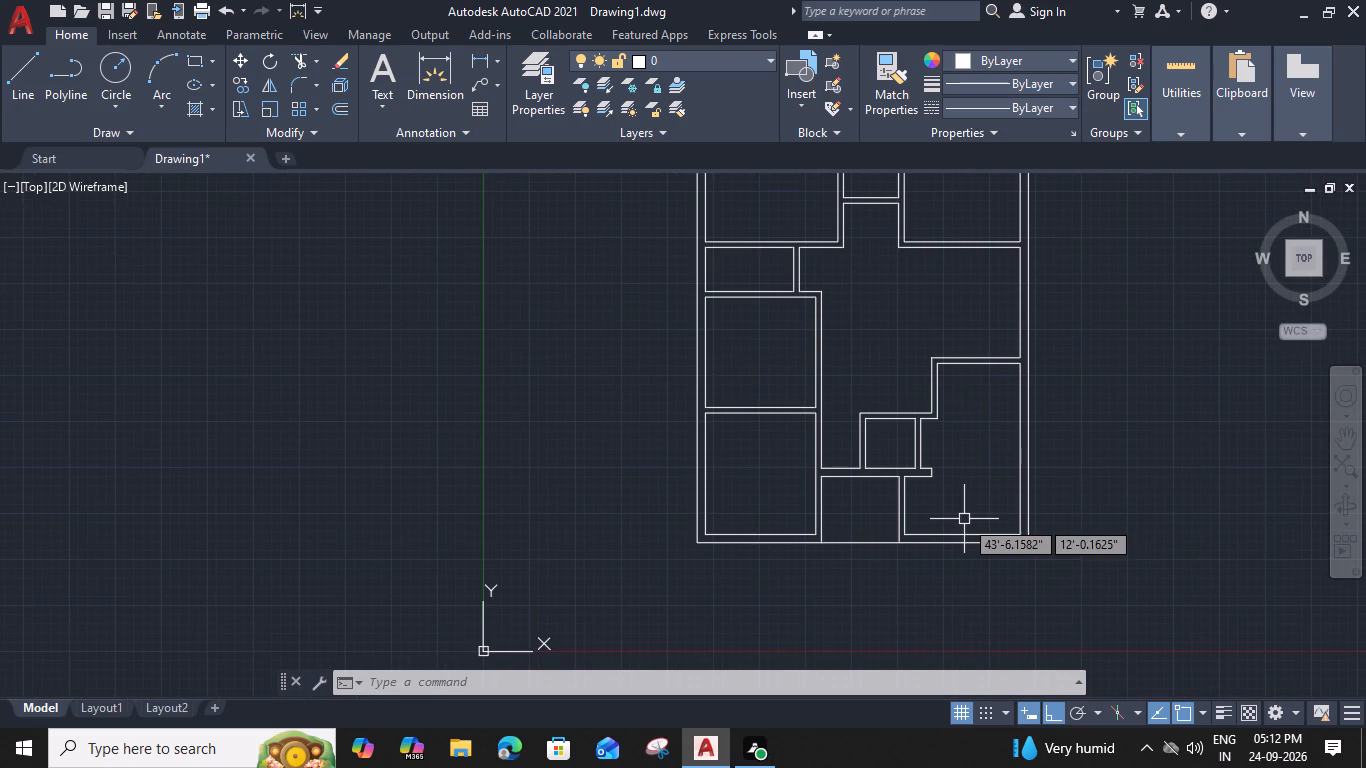
{"action": "type", "text": "me"}
{"action": "type", "text": "a"}
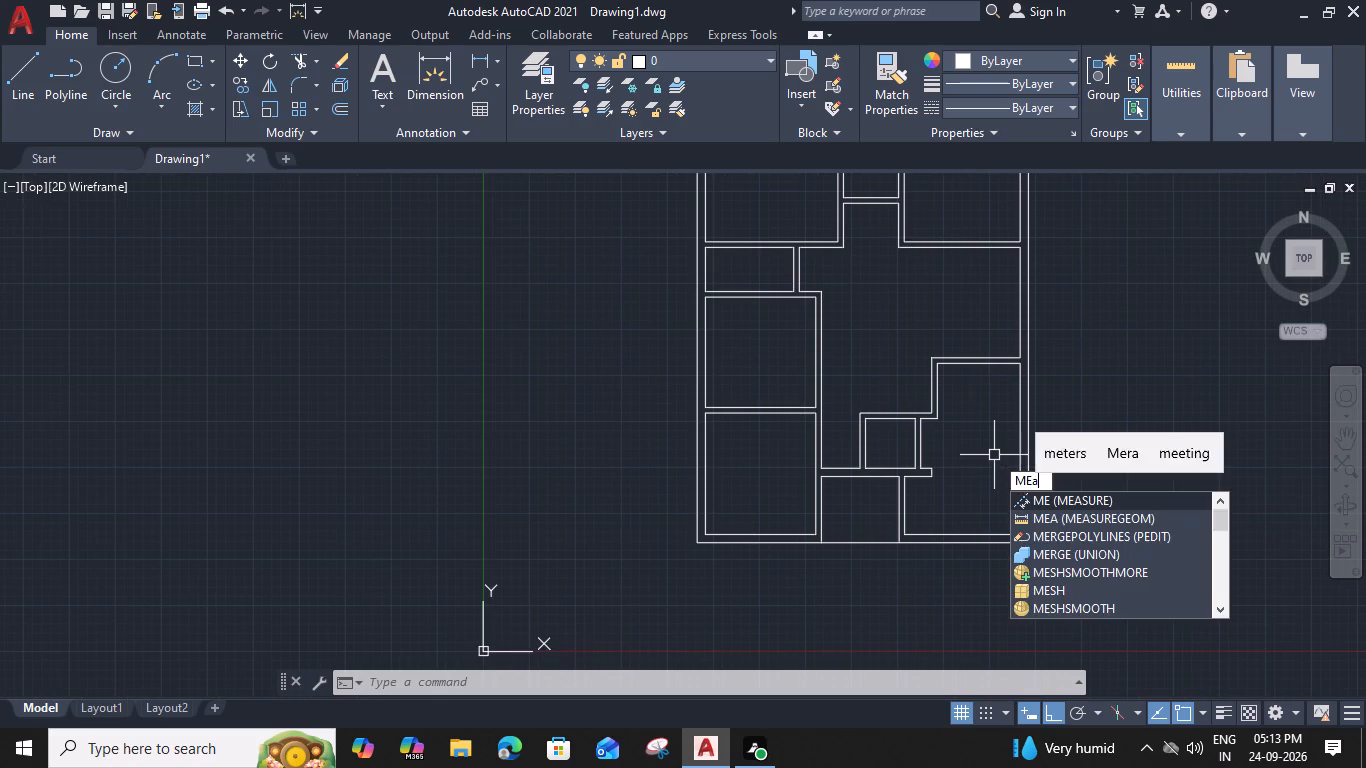
{"action": "key", "text": "space"}
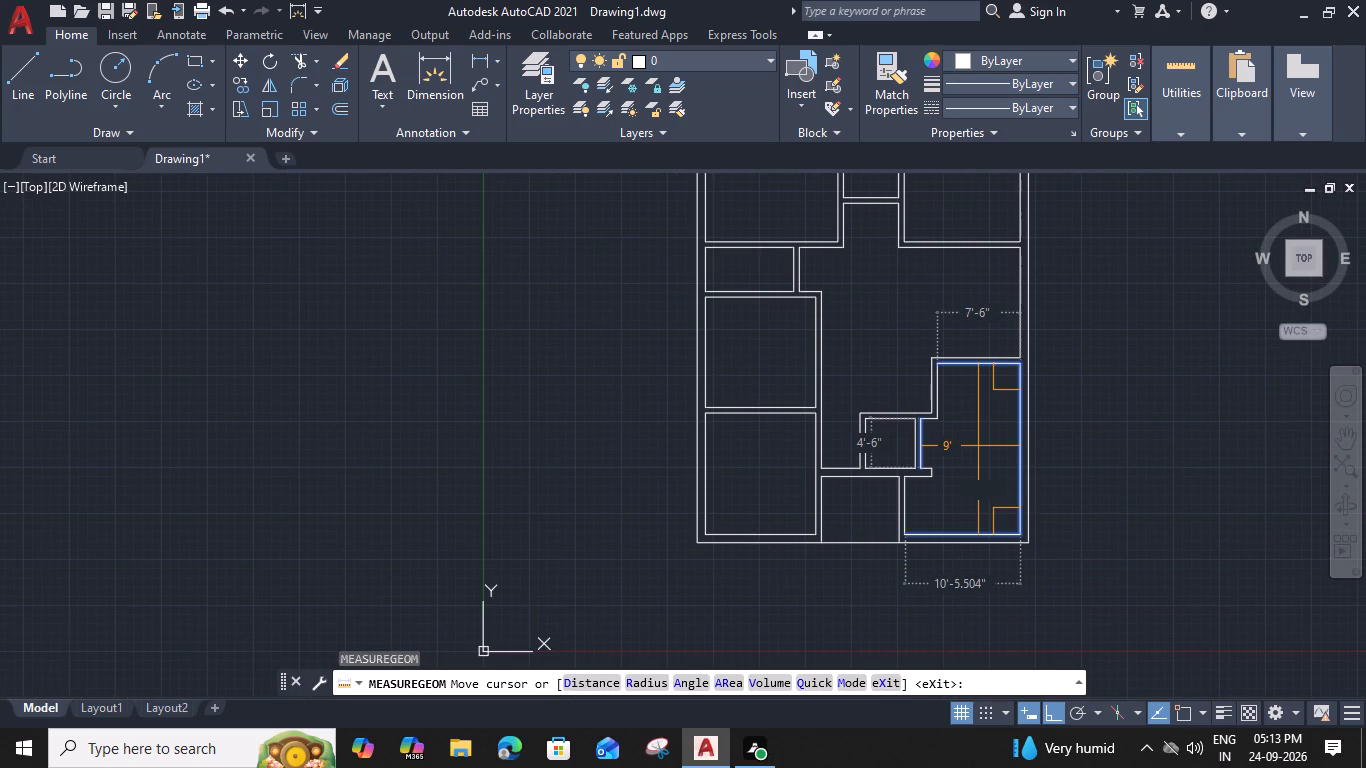
{"action": "key", "text": "Escape"}
Offset the southeast room's inner north line 14' south, and offset the new line 9" further south to form its south wall.
{"action": "scroll", "coordinate": [993, 375], "scroll_direction": "up", "scroll_amount": 2}
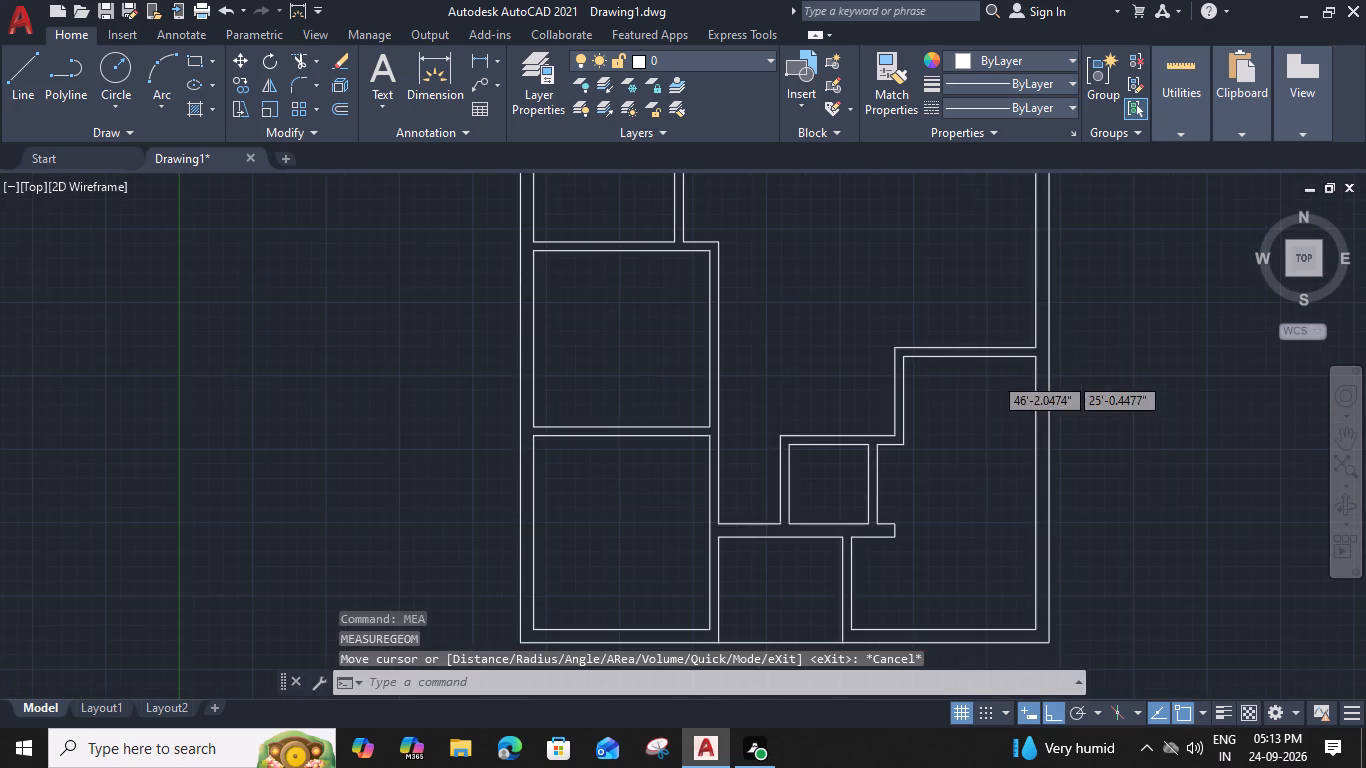
{"action": "left_click", "coordinate": [997, 346]}
{"action": "key", "text": "o"}
{"action": "key", "text": "Return"}
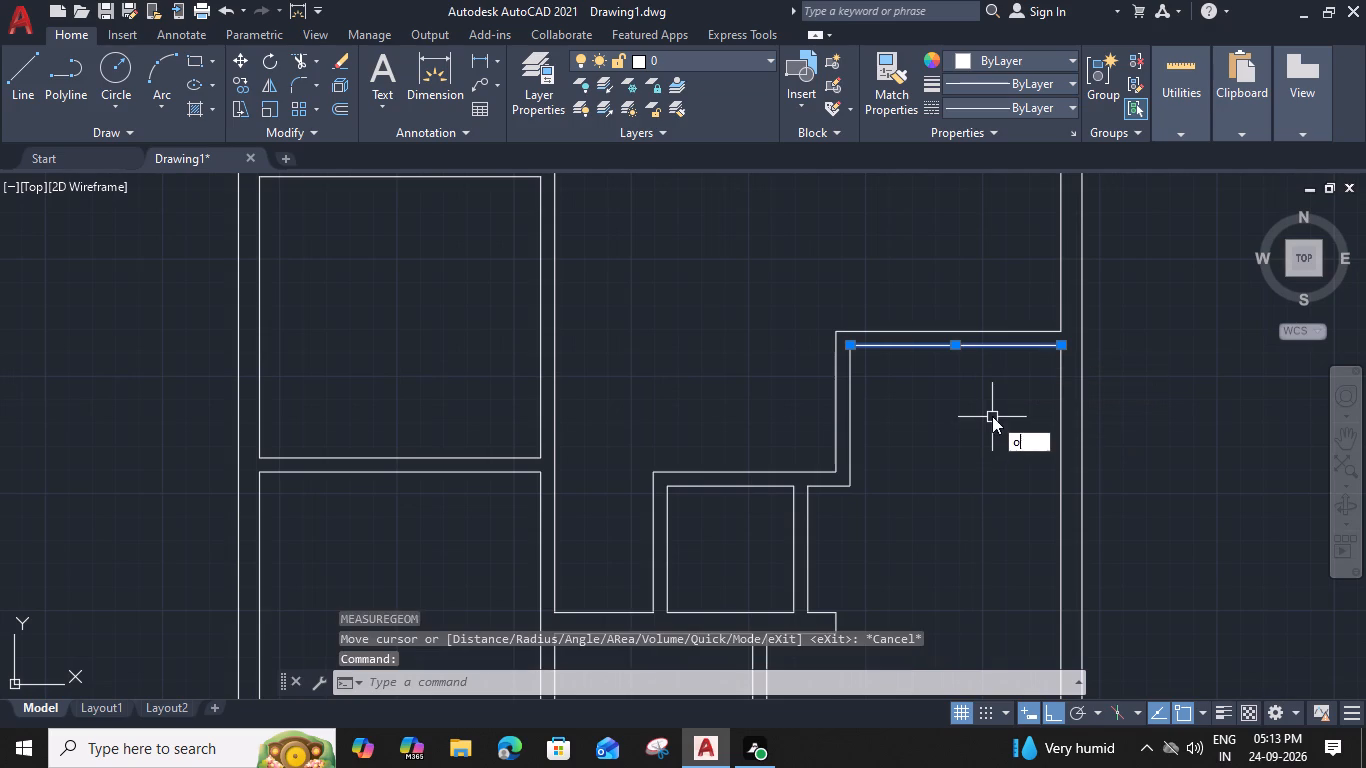
{"action": "type", "text": "14'"}
{"action": "key", "text": "Return"}
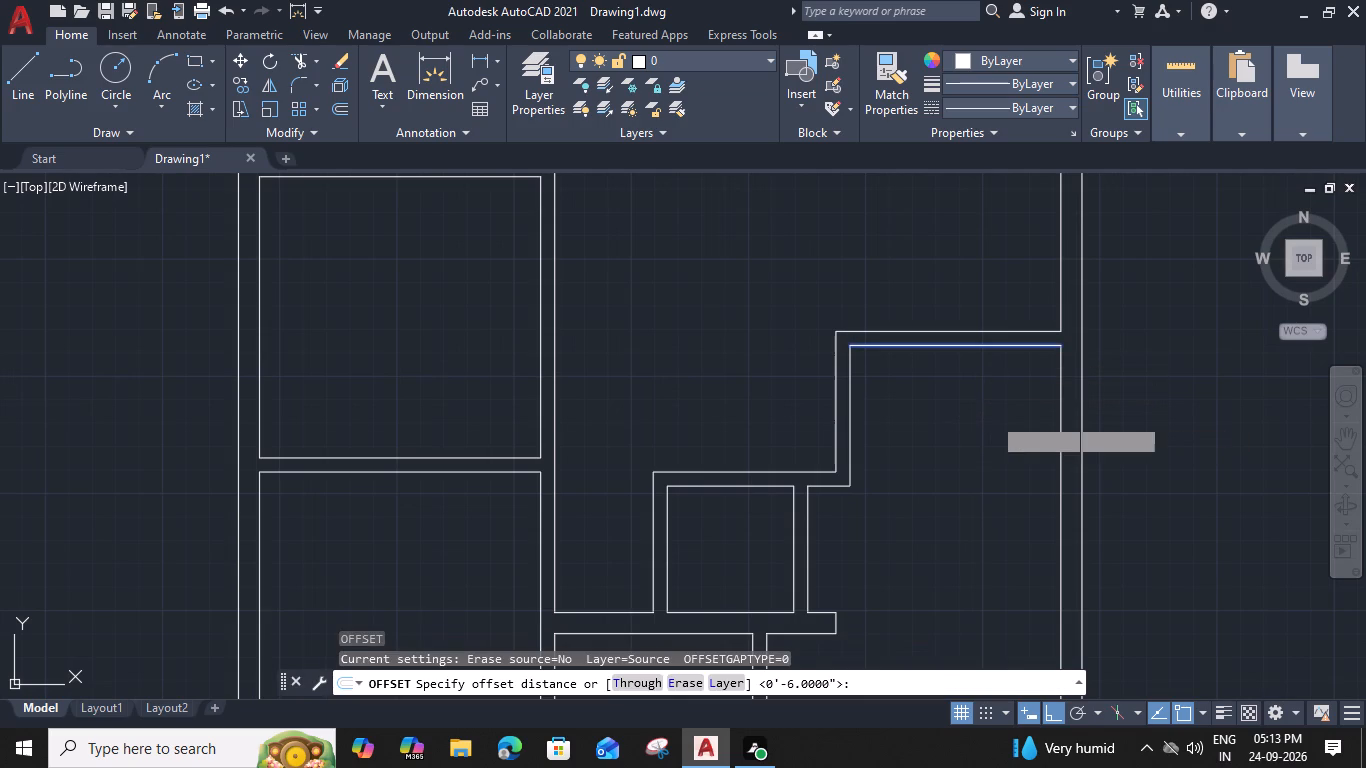
{"action": "middle_click_drag", "start_coordinate": [994, 456], "coordinate": [1023, 228]}
{"action": "left_click", "coordinate": [993, 331]}
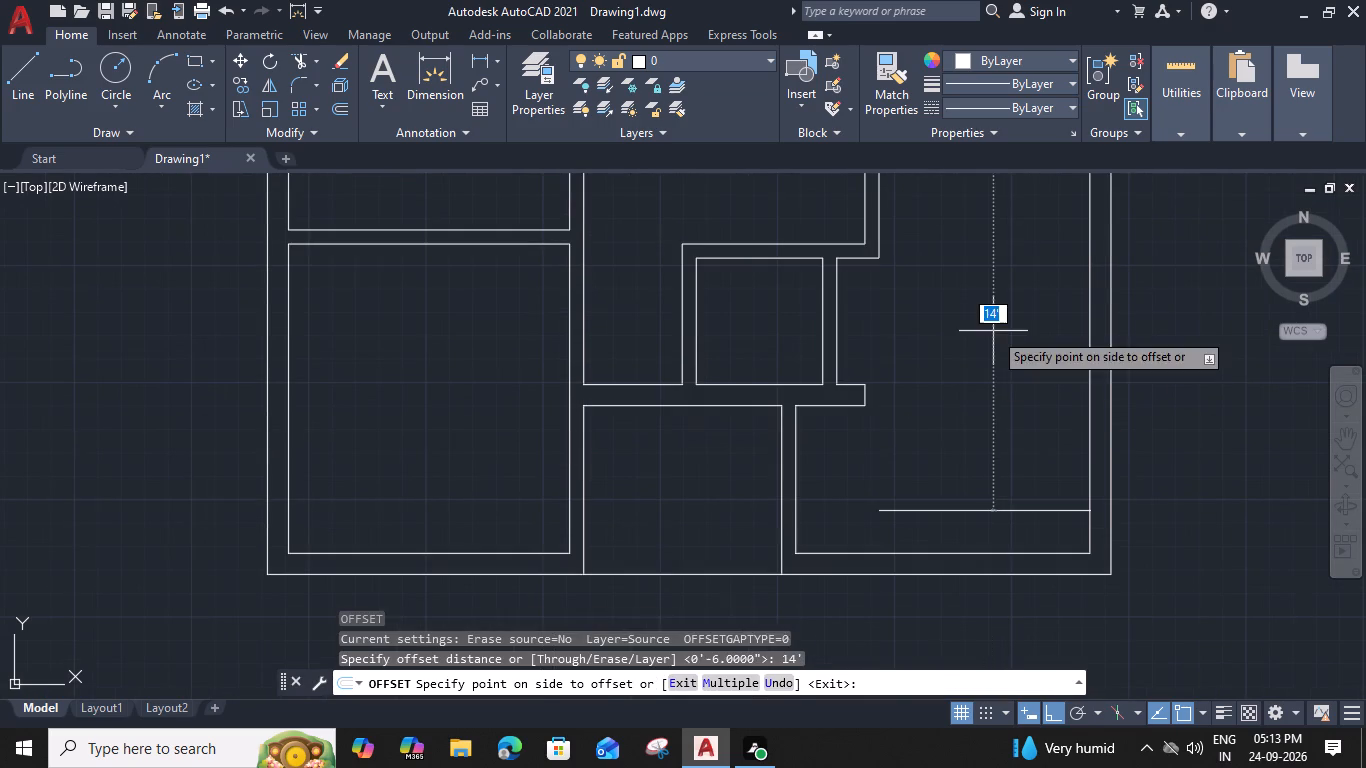
{"action": "left_click", "coordinate": [975, 512]}
{"action": "type", "text": "9\""}
{"action": "key", "text": "Return"}
{"action": "key", "text": "Escape"}
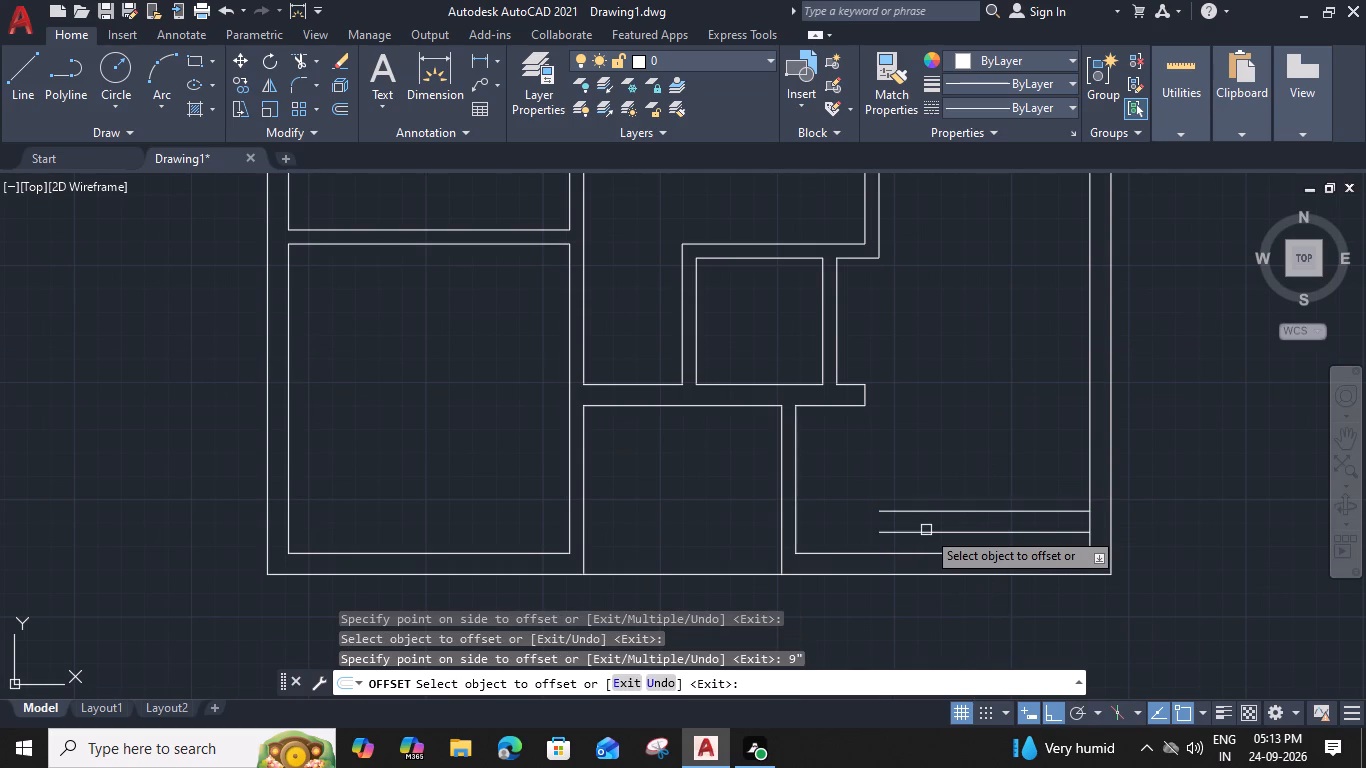
Extend both new south wall lines west to the partition face, and trim the room's east and west inner lines between them.
{"action": "type", "text": "tr"}
{"action": "key", "text": "space"}
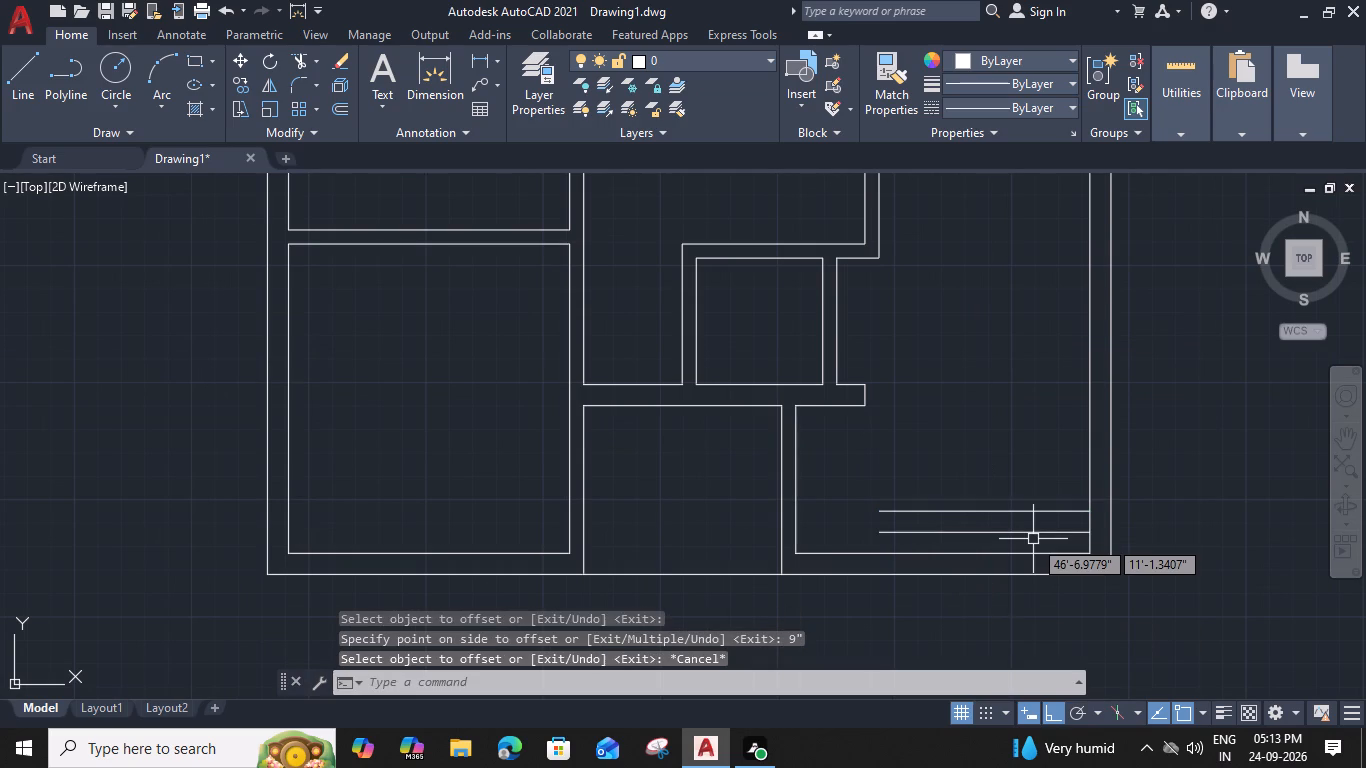
{"action": "left_click", "coordinate": [1088, 523]}
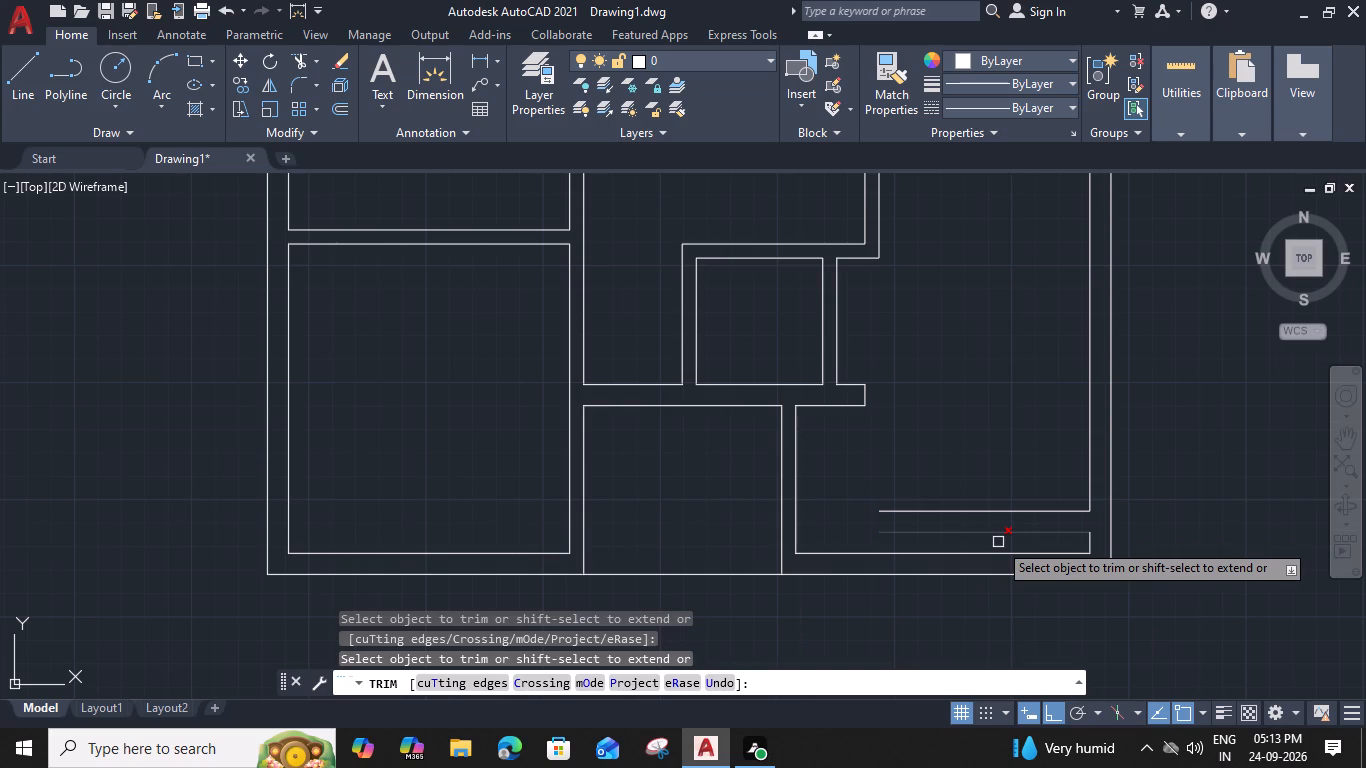
{"action": "left_click", "coordinate": [969, 531], "text": "shift"}
{"action": "left_click", "coordinate": [965, 514], "text": "shift"}
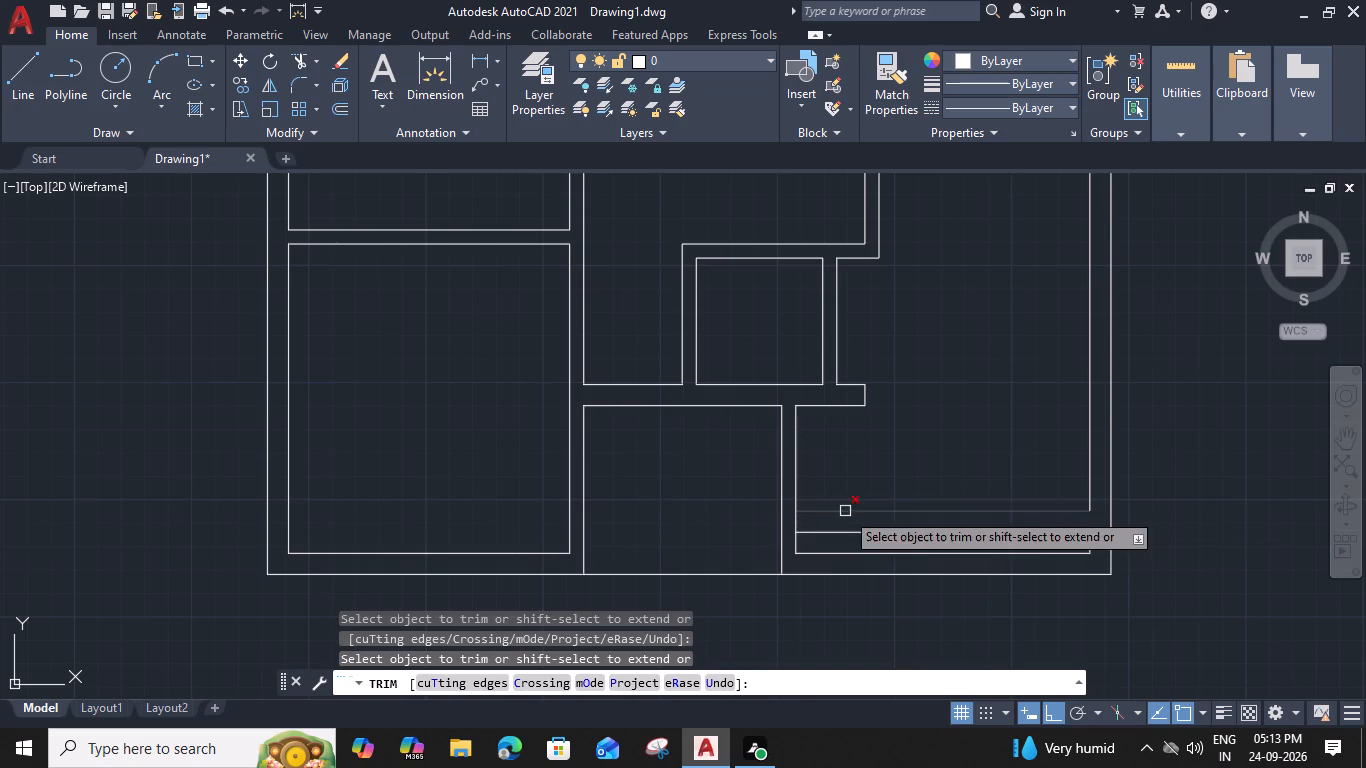
{"action": "left_click", "coordinate": [796, 525]}
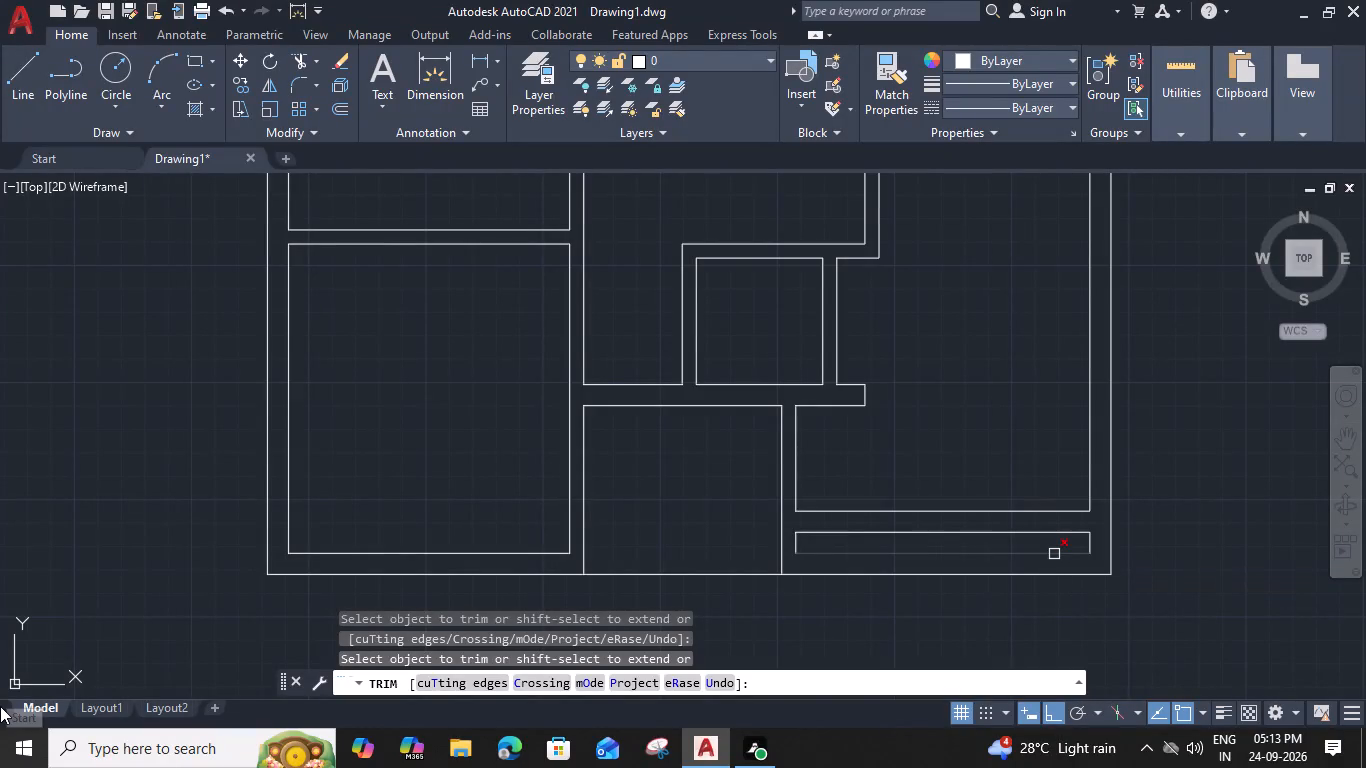
Trim away the southeast room's old inner south line and the outer south line below it.
{"action": "scroll", "coordinate": [804, 551], "scroll_direction": "up", "scroll_amount": 2}
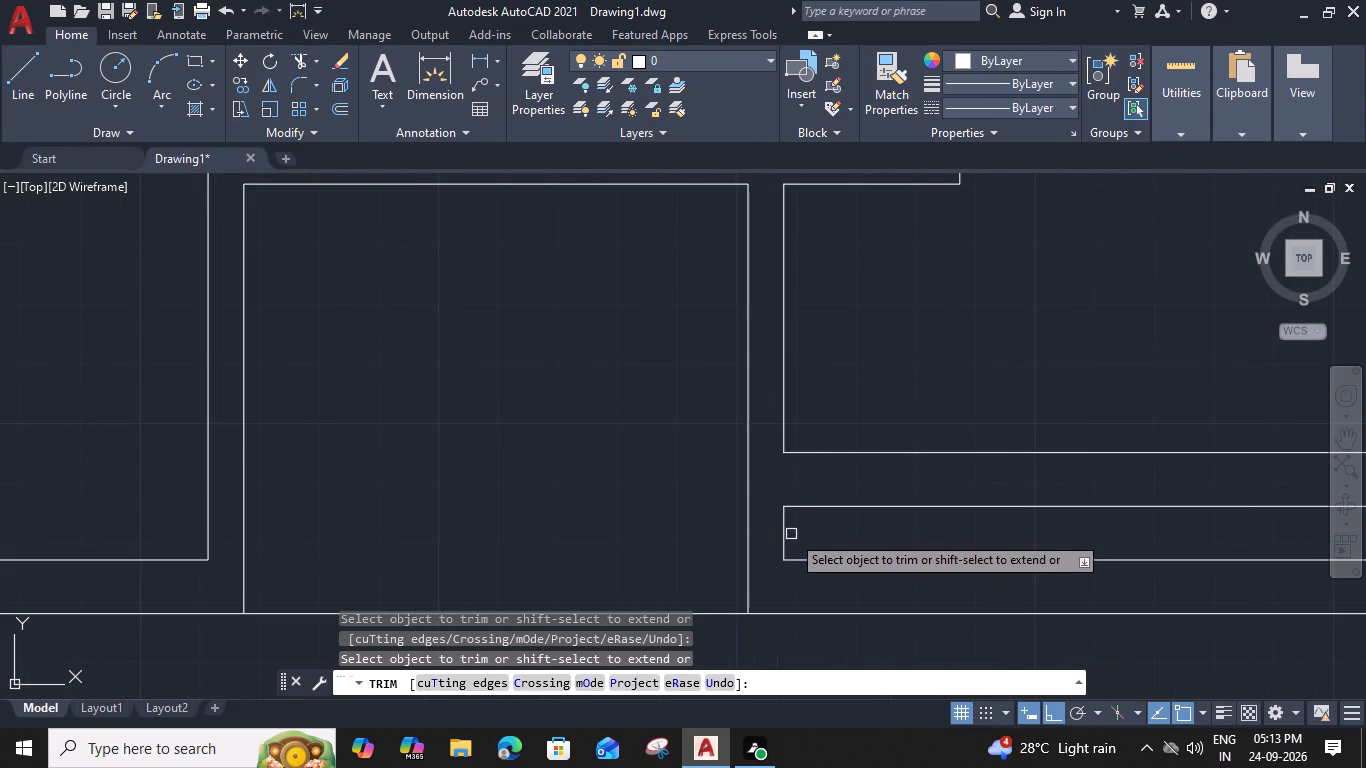
{"action": "scroll", "coordinate": [831, 547], "scroll_direction": "down", "scroll_amount": 2}
{"action": "middle_click_drag", "start_coordinate": [831, 547], "coordinate": [824, 543]}
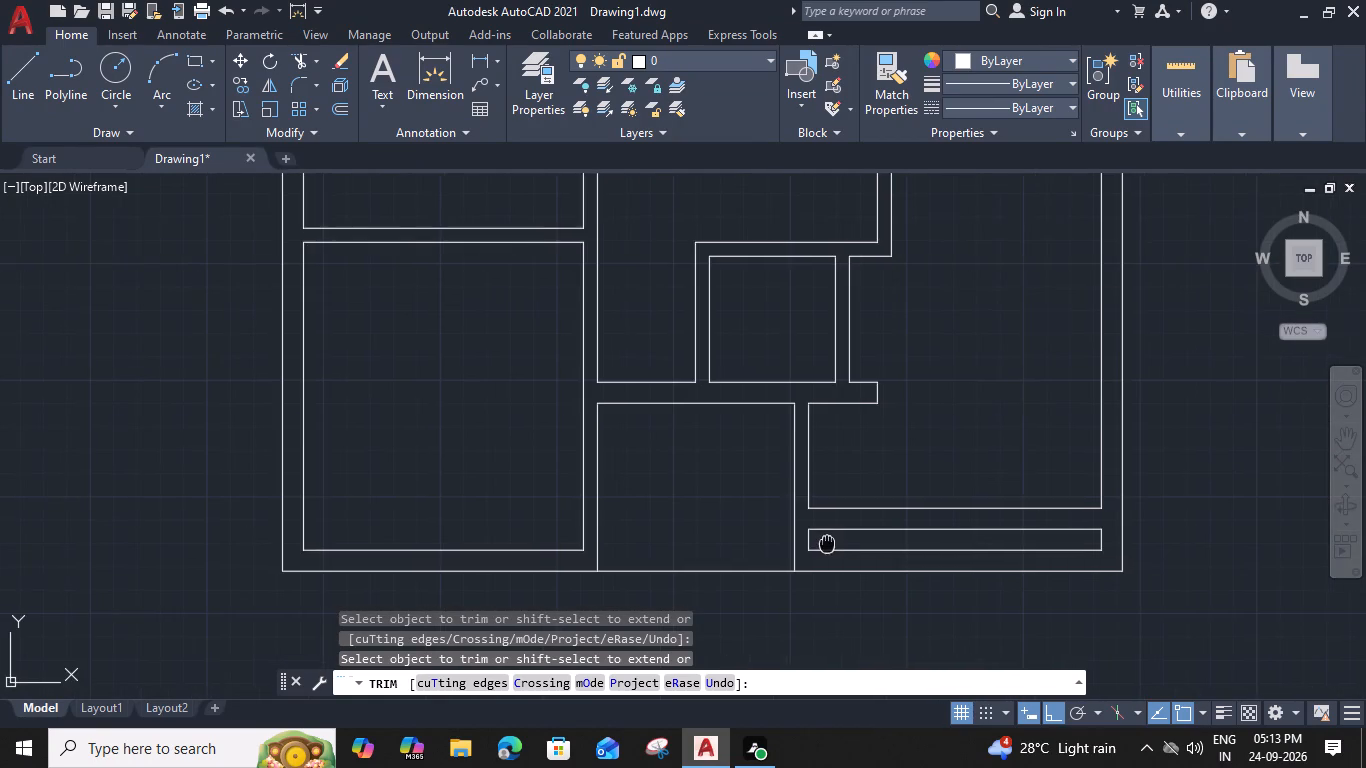
{"action": "middle_click_drag", "start_coordinate": [824, 543], "coordinate": [774, 518]}
{"action": "scroll", "coordinate": [1049, 524], "scroll_direction": "up", "scroll_amount": 2}
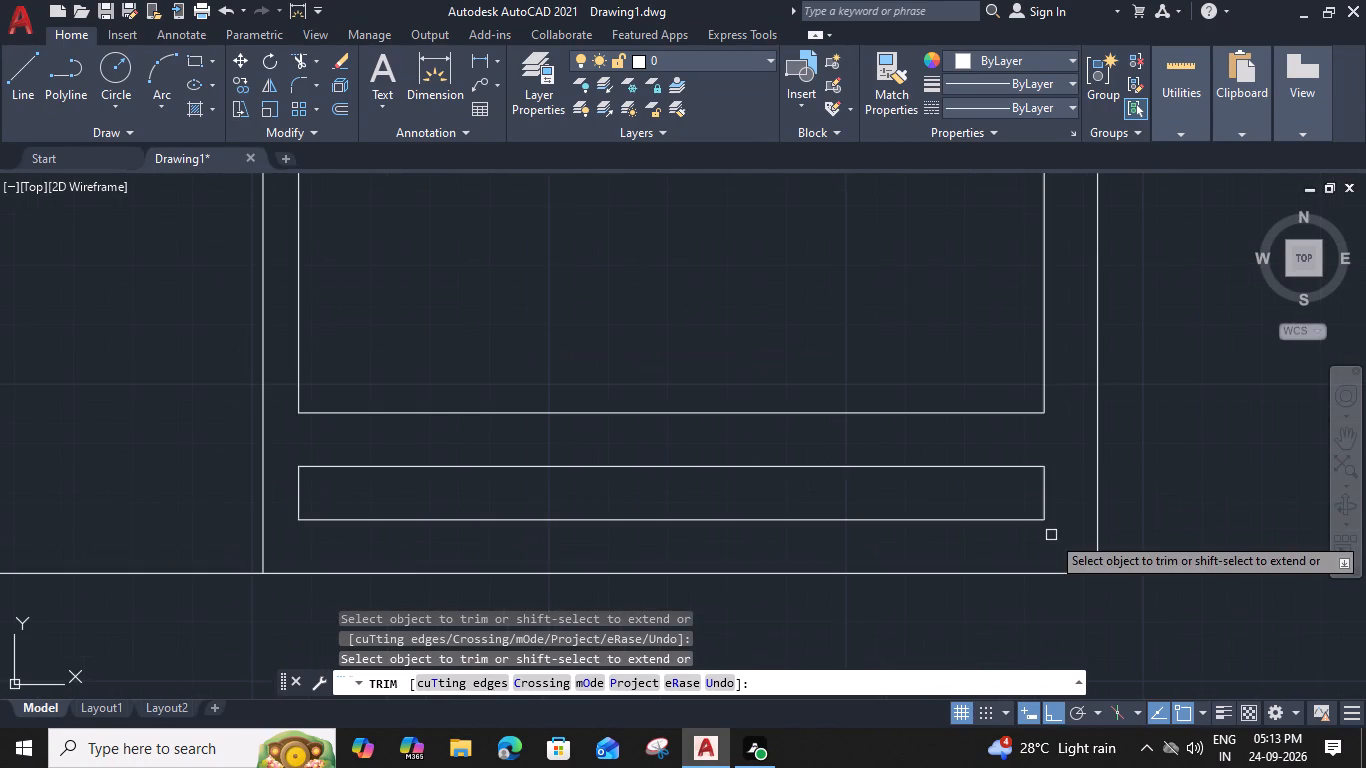
{"action": "left_click", "coordinate": [966, 497]}
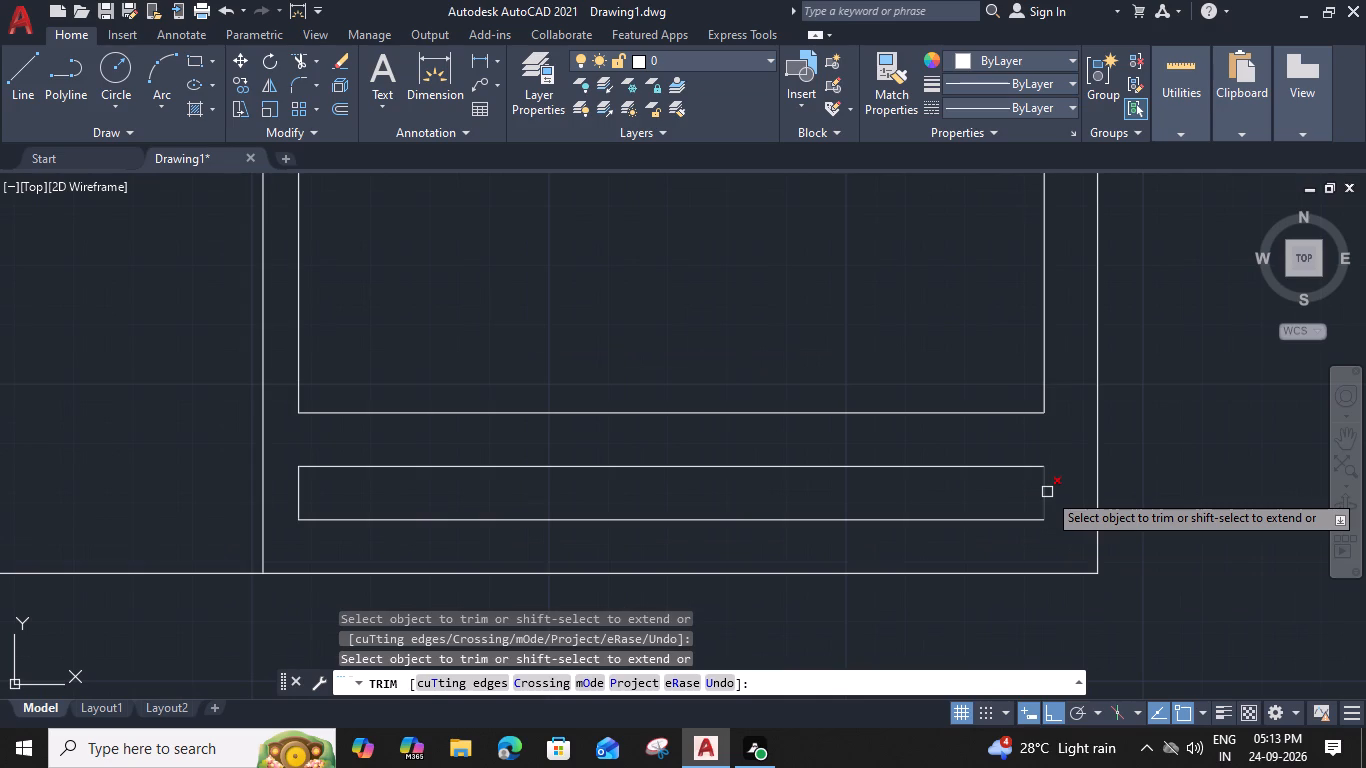
{"action": "left_click", "coordinate": [974, 588]}
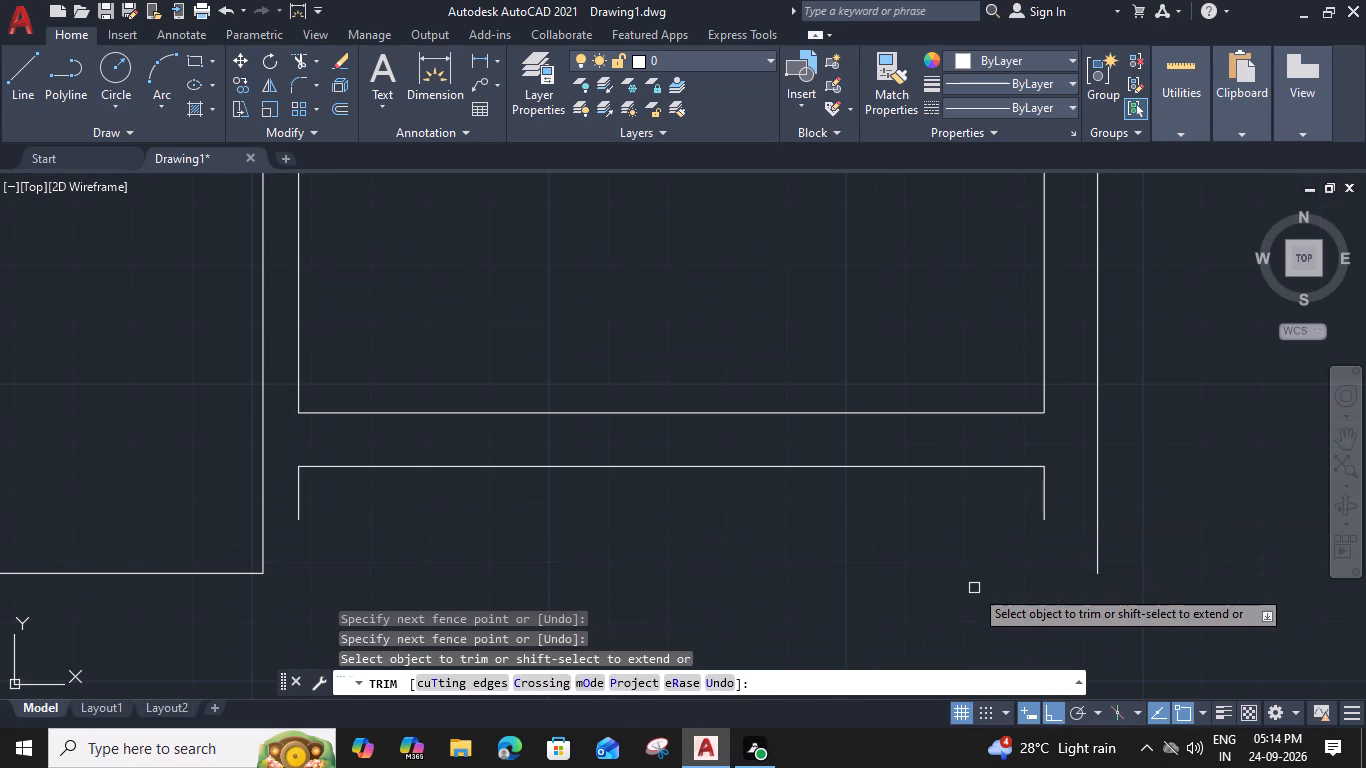
Extend the new south wall's outer line to the partition's west face and the outer east line, and trim the vertical stubs below it.
{"action": "middle_click_drag", "start_coordinate": [927, 552], "coordinate": [1038, 505]}
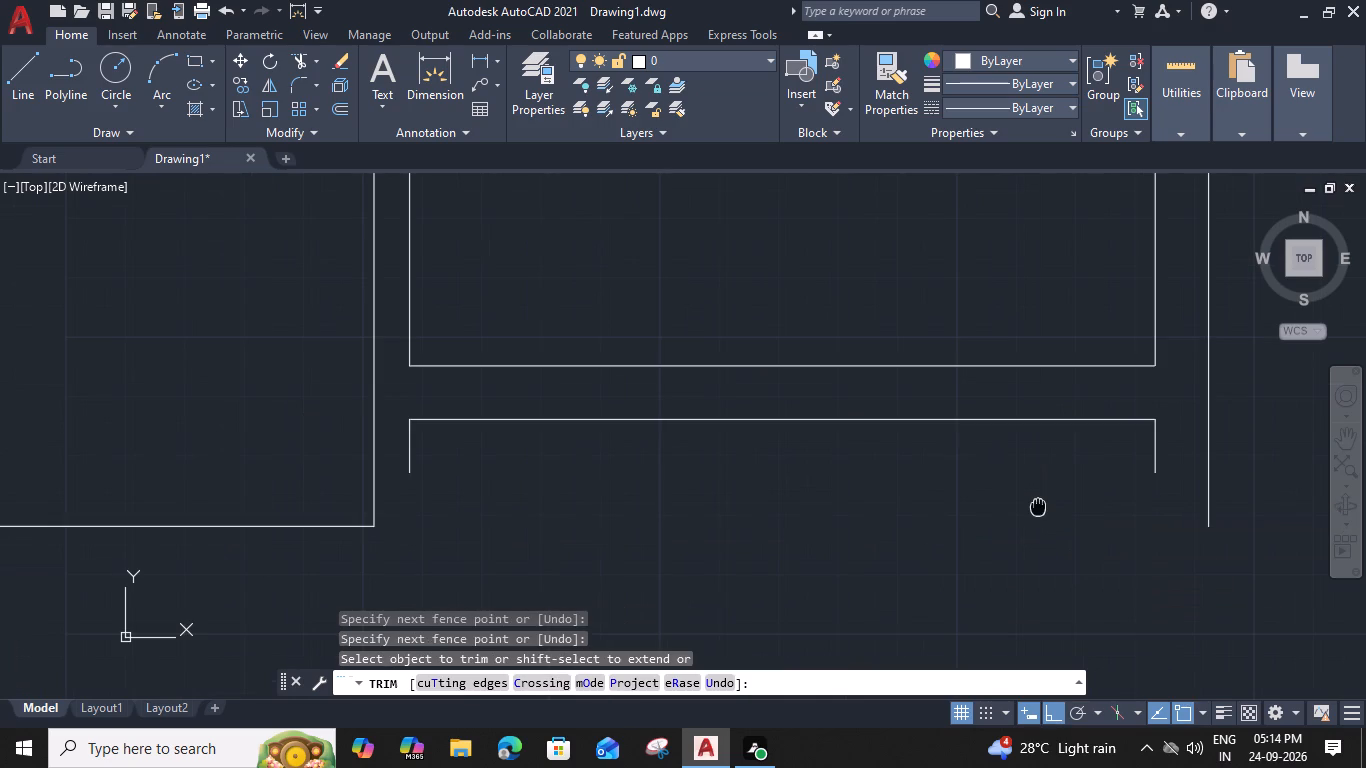
{"action": "left_click", "coordinate": [595, 419], "text": "shift"}
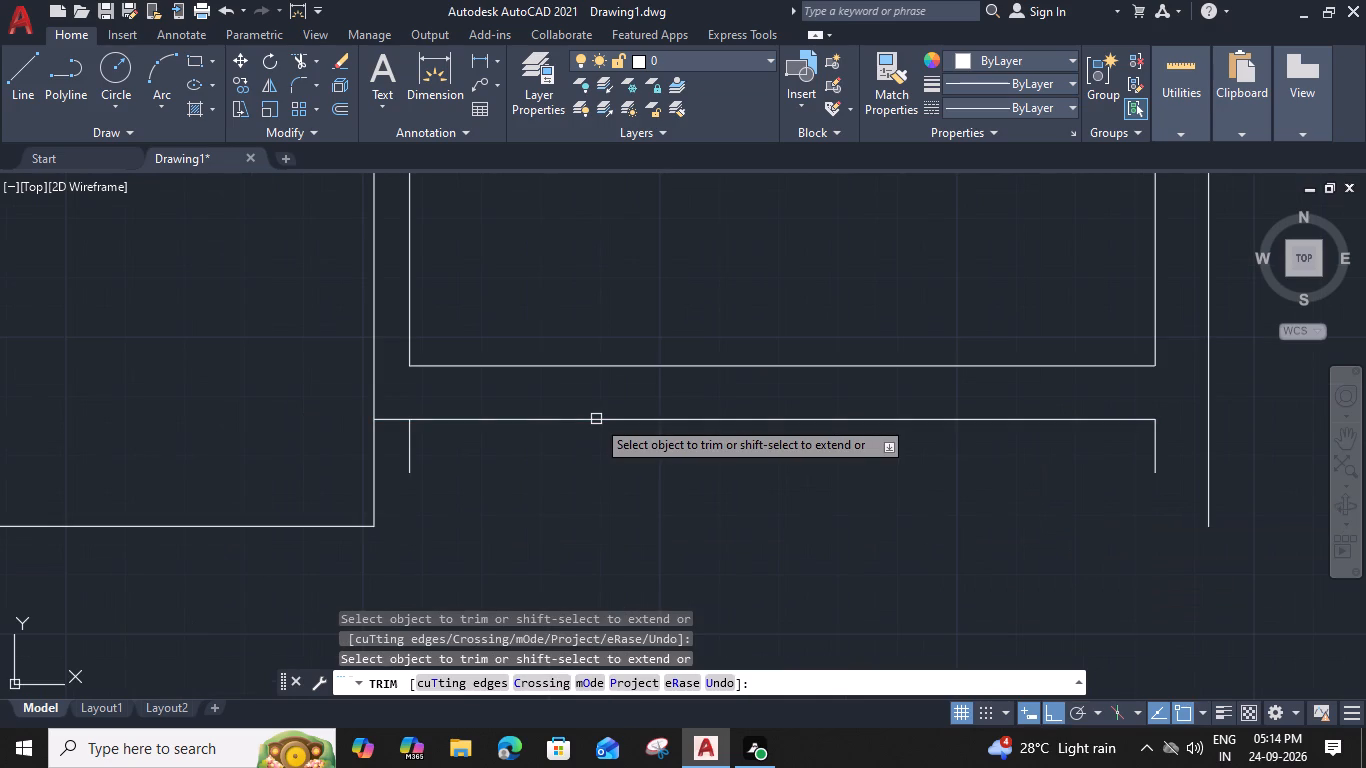
{"action": "left_click", "coordinate": [866, 424], "text": "shift"}
{"action": "left_click", "coordinate": [1157, 456]}
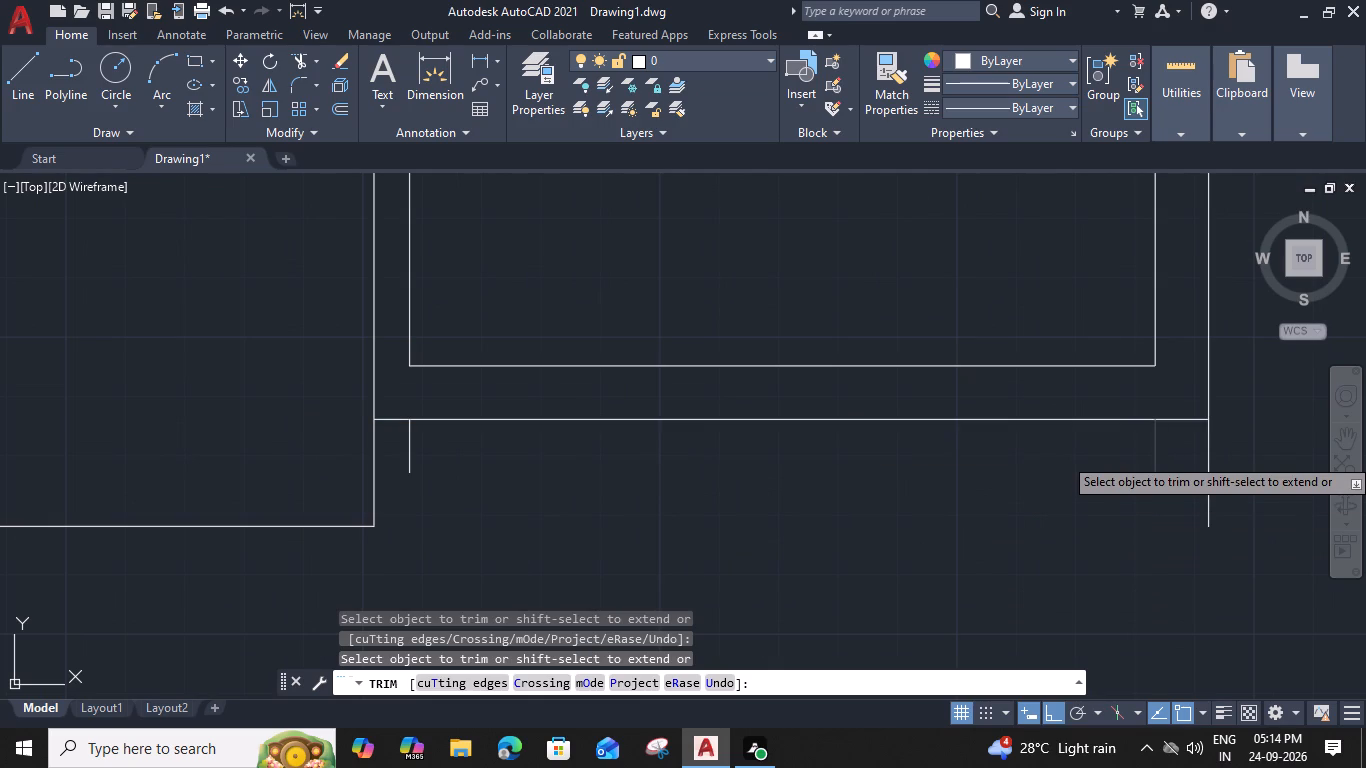
{"action": "left_click", "coordinate": [1205, 459]}
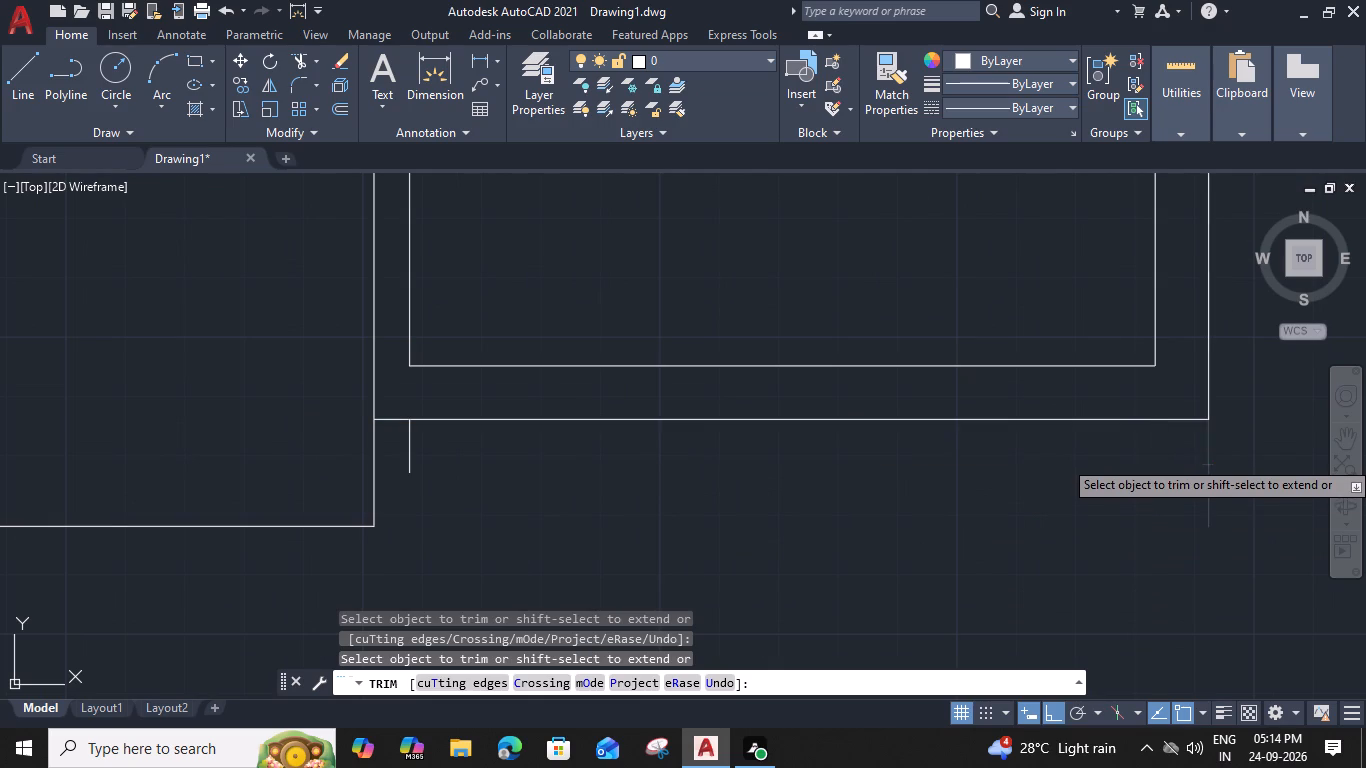
{"action": "left_click", "coordinate": [413, 457]}
{"action": "scroll", "coordinate": [414, 456], "scroll_direction": "down", "scroll_amount": 2}
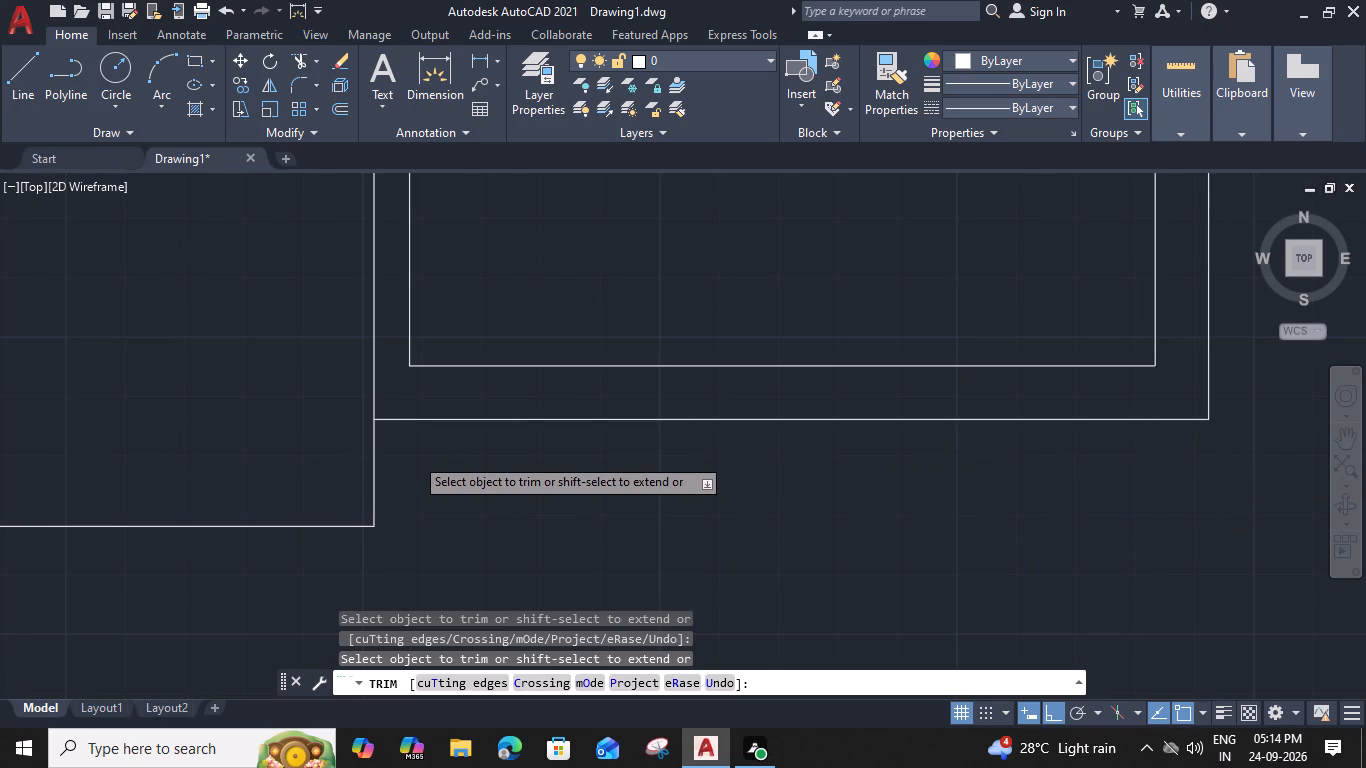
{"action": "middle_click_drag", "start_coordinate": [425, 496], "coordinate": [774, 526]}
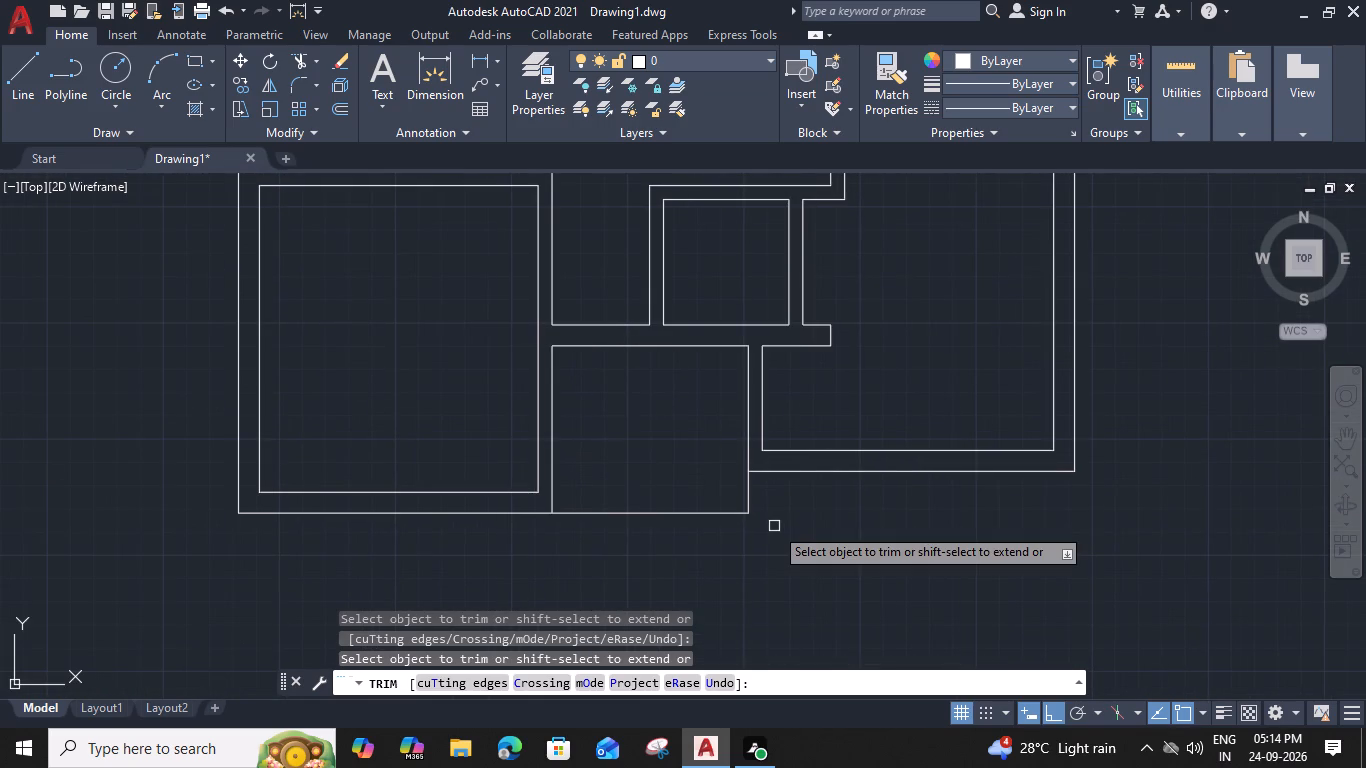
{"action": "key", "text": "Escape"}
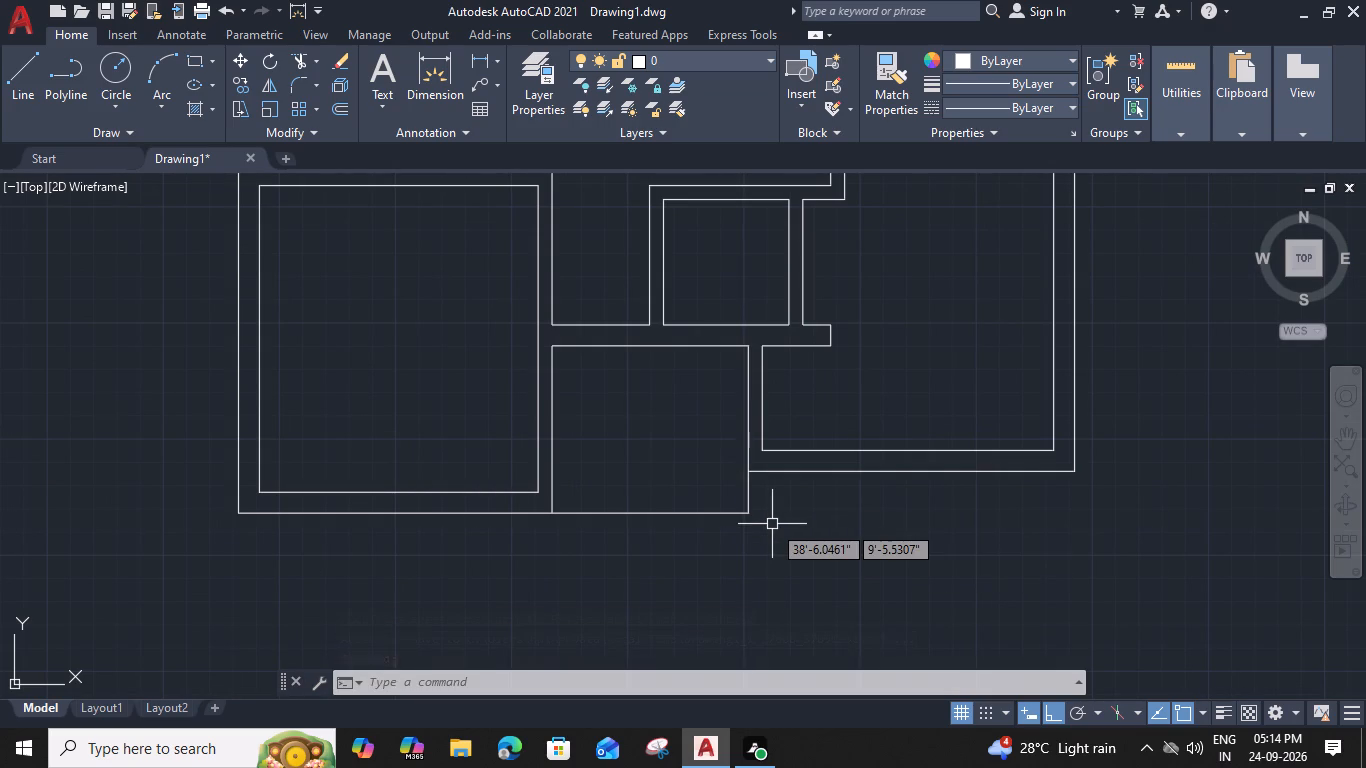
Fillet the building's outer east line with the outer south line to form a square southeast corner.
{"action": "type", "text": "f"}
{"action": "key", "text": "space"}
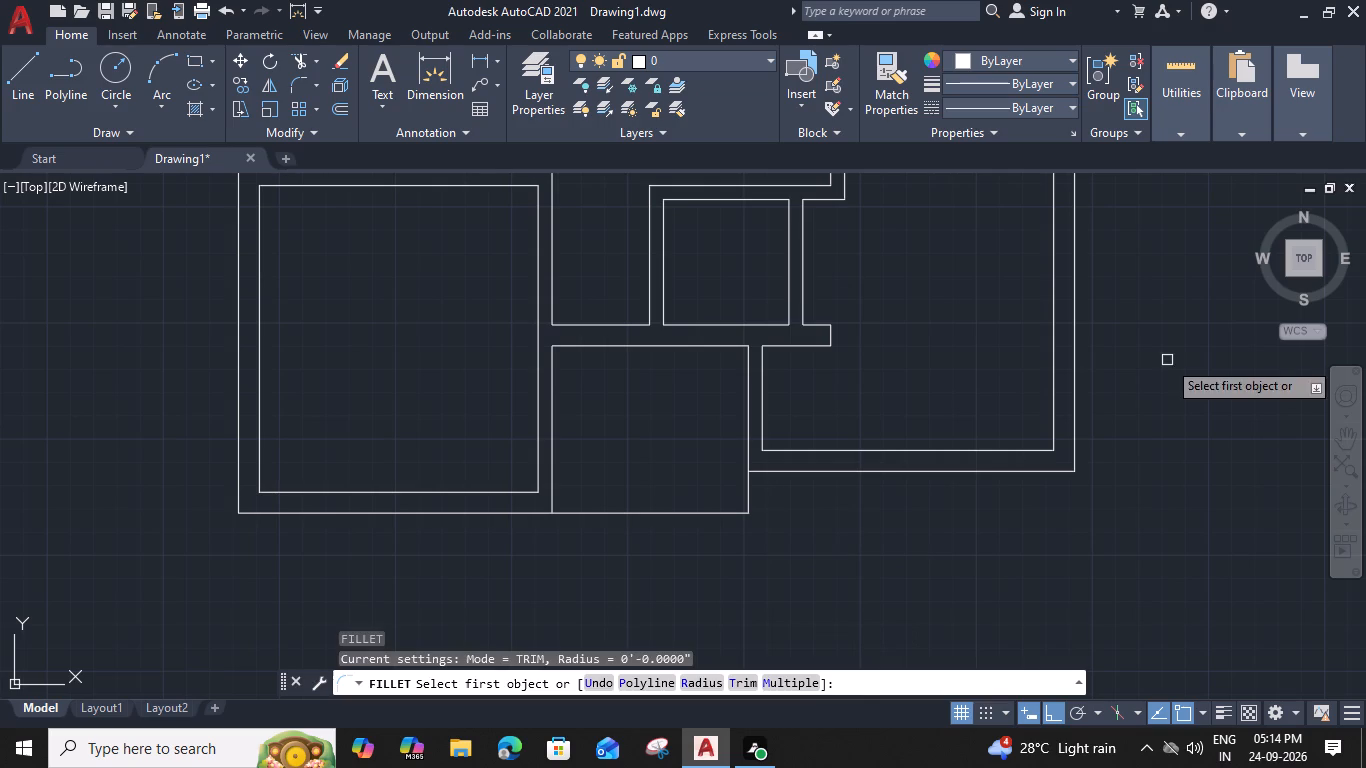
{"action": "left_click", "coordinate": [1078, 395]}
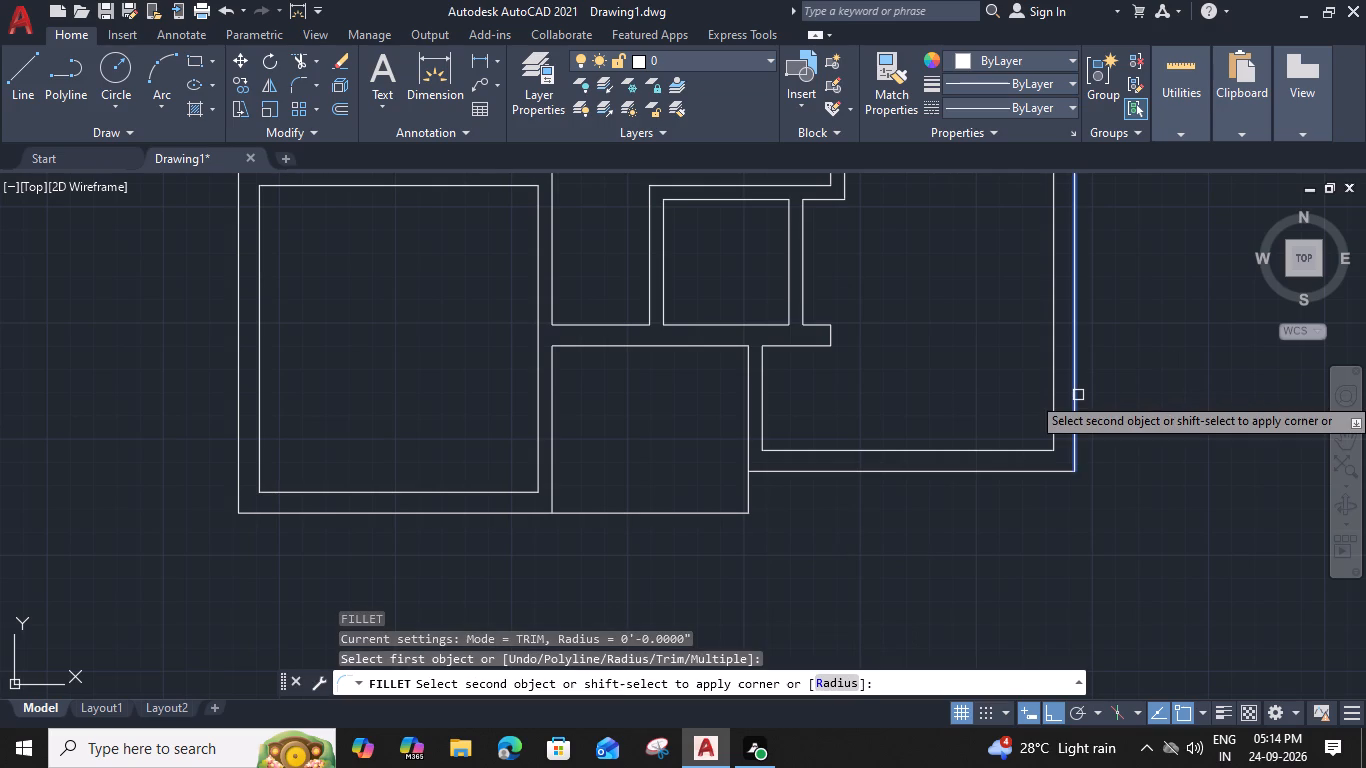
{"action": "left_click", "coordinate": [723, 512]}
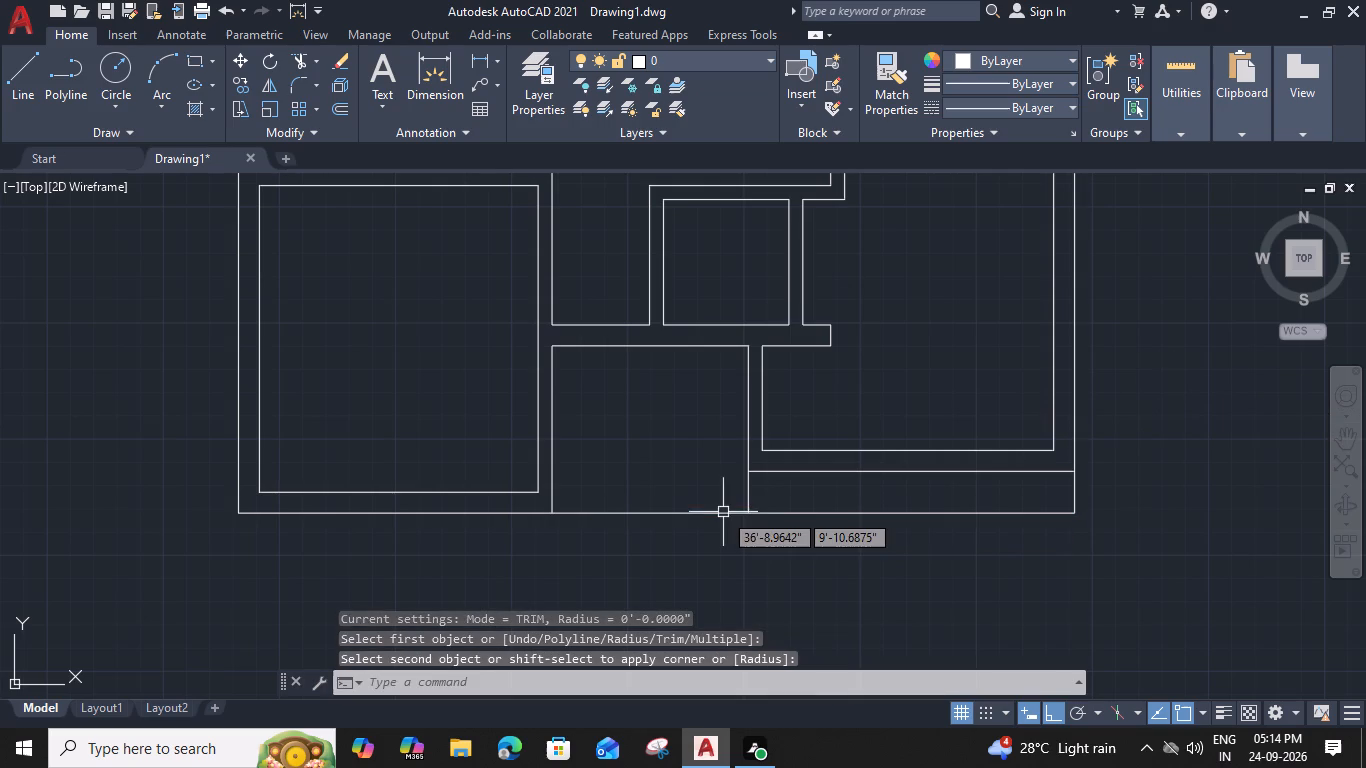
{"action": "key", "text": "Escape"}
Offset the top line of the short wall stub southeast of the small central room 6" to the south.
{"action": "middle_click_drag", "start_coordinate": [863, 504], "coordinate": [1000, 492]}
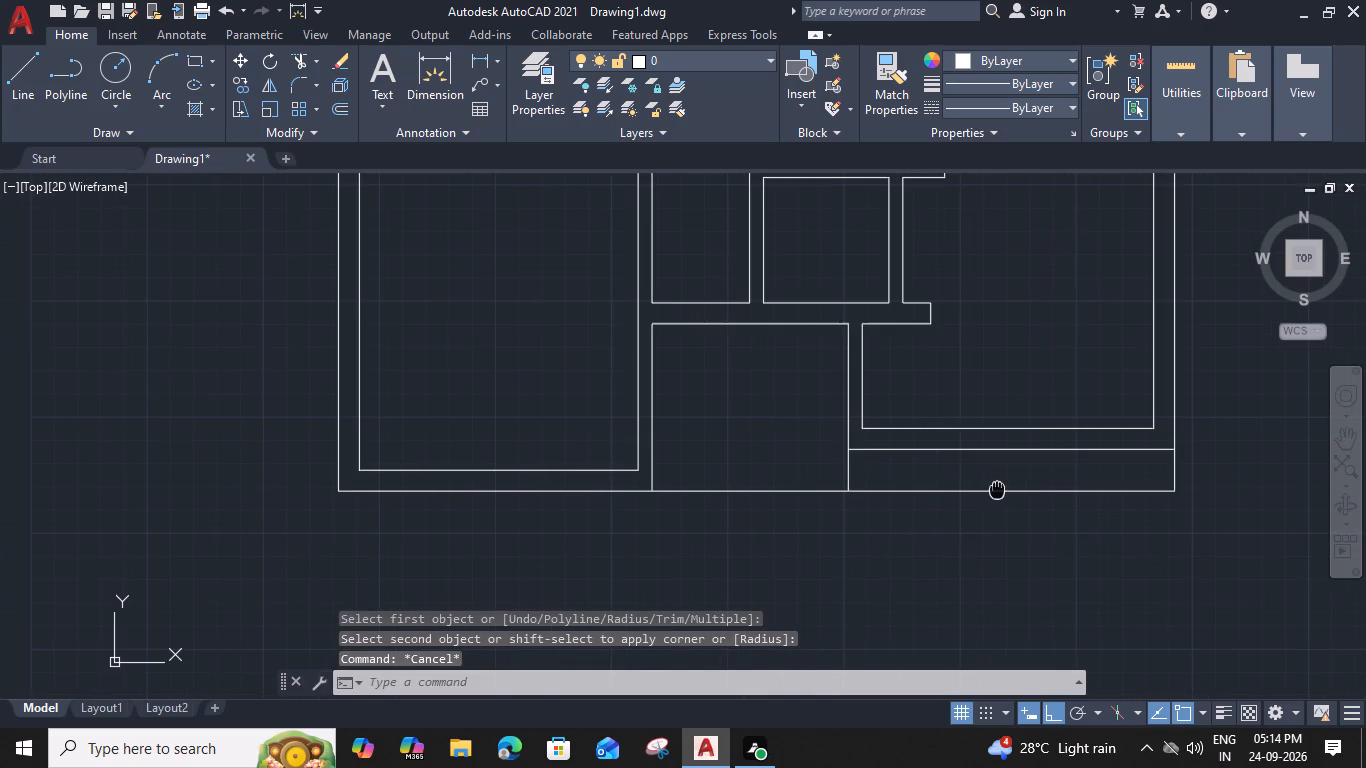
{"action": "scroll", "coordinate": [836, 401], "scroll_direction": "down", "scroll_amount": 1}
{"action": "middle_click_drag", "start_coordinate": [836, 401], "coordinate": [800, 480]}
{"action": "middle_click_drag", "start_coordinate": [800, 377], "coordinate": [787, 450]}
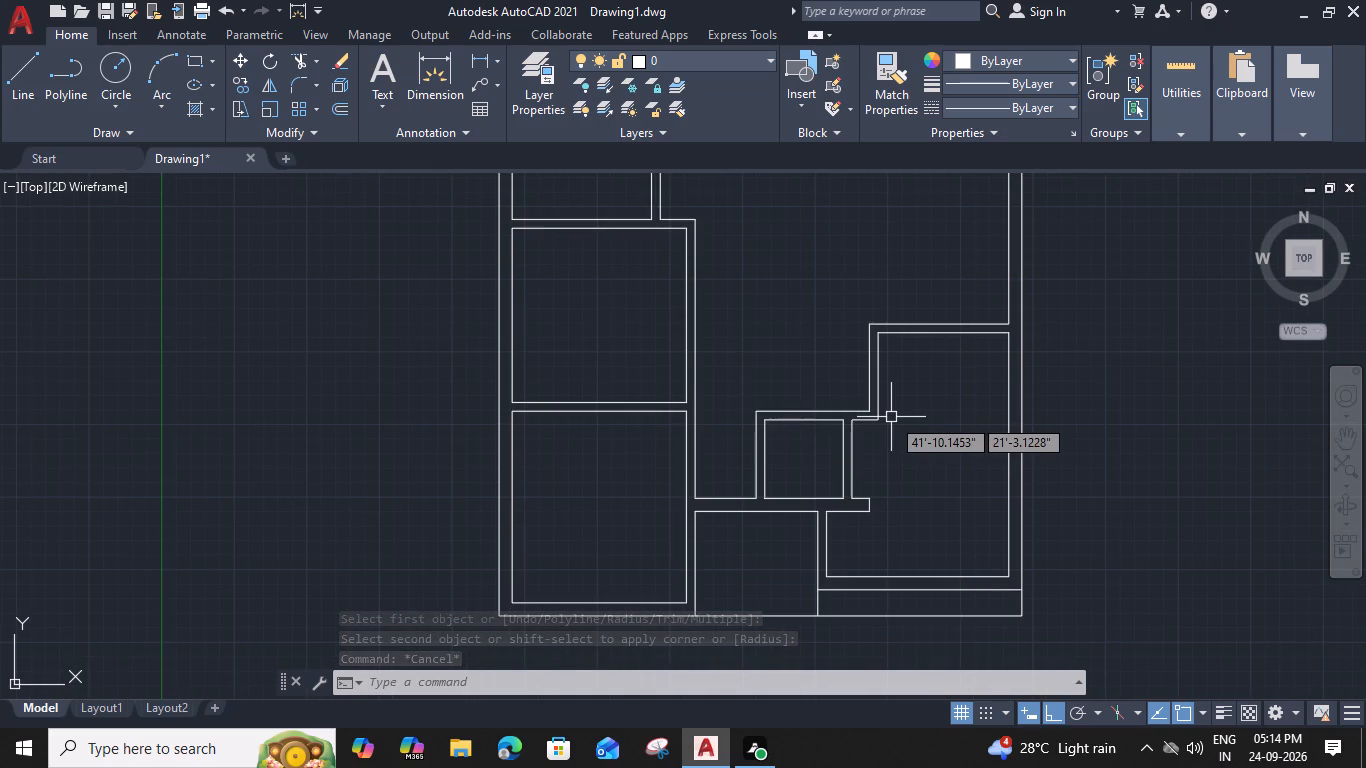
{"action": "scroll", "coordinate": [849, 500], "scroll_direction": "up", "scroll_amount": 3}
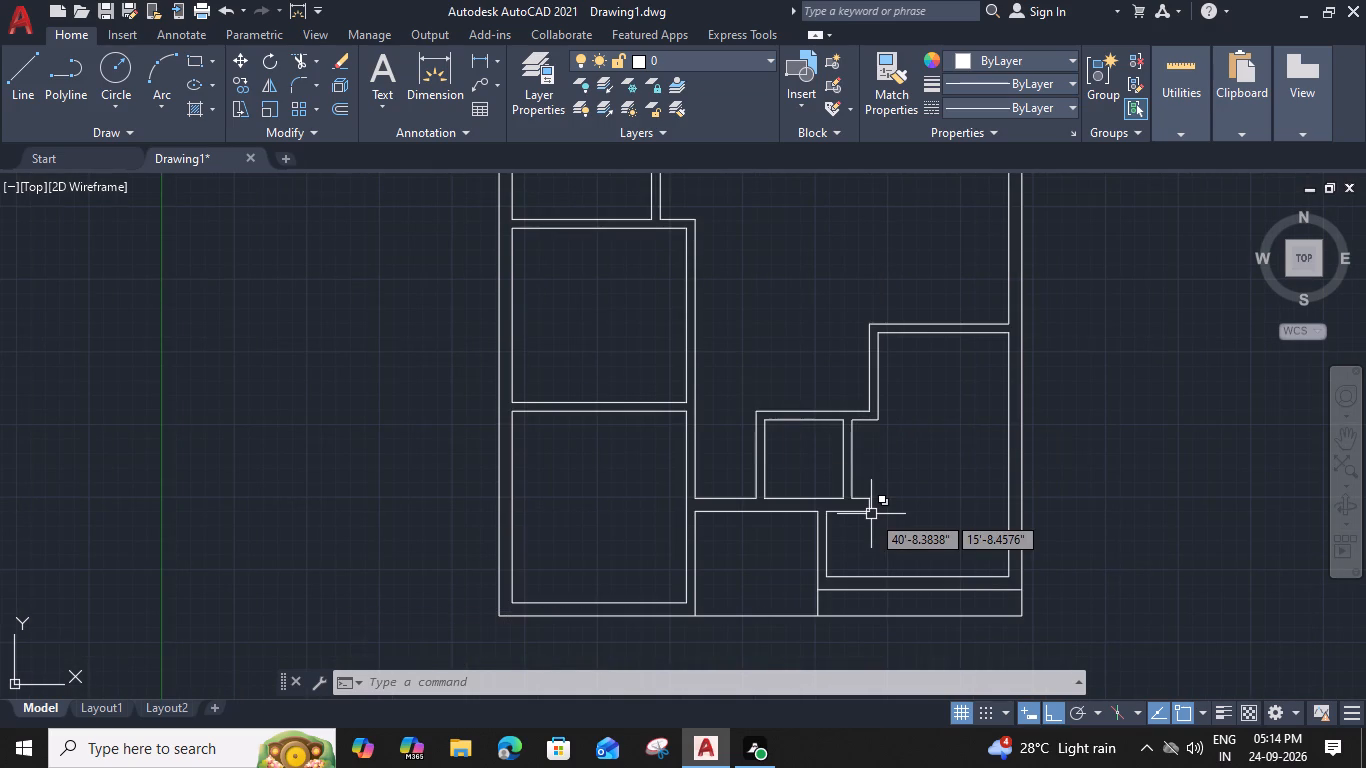
{"action": "left_click", "coordinate": [873, 499]}
{"action": "key", "text": "o"}
{"action": "key", "text": "Return"}
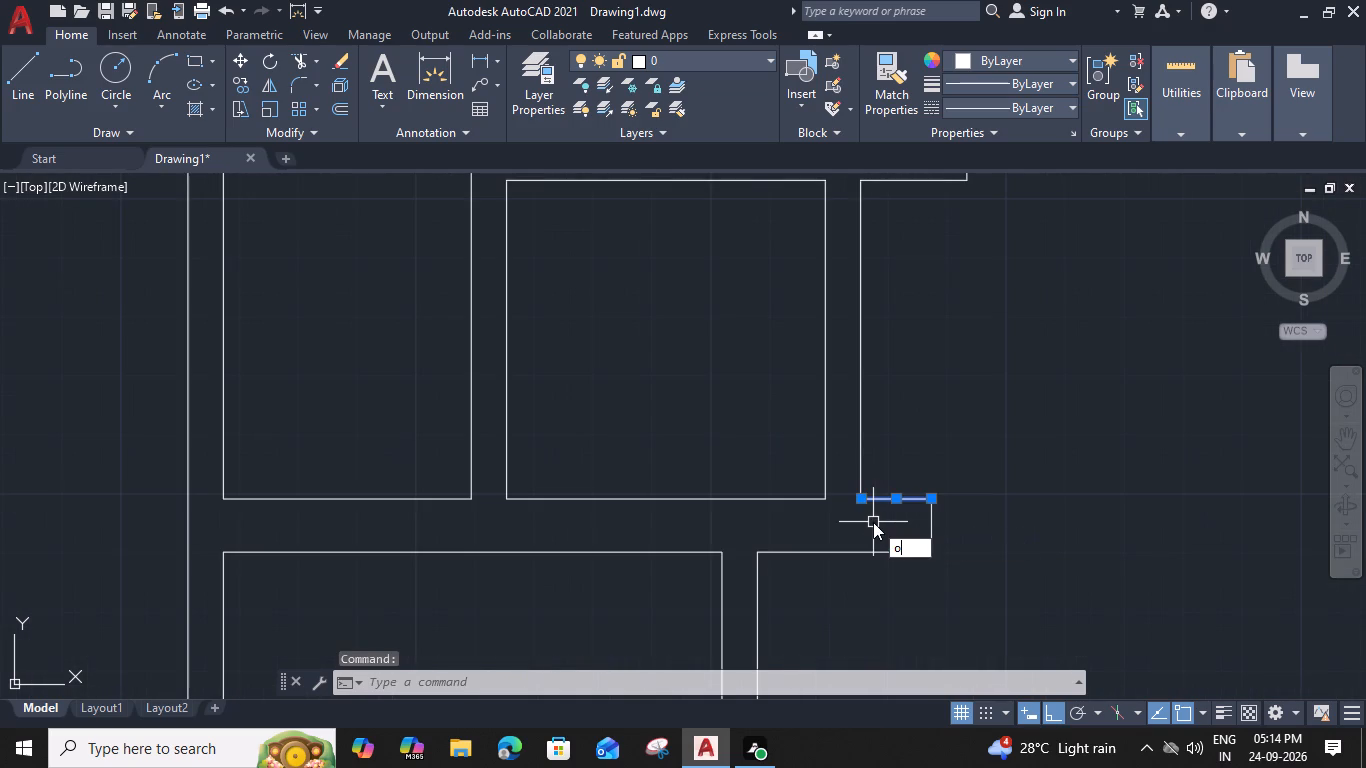
{"action": "type", "text": "6\""}
{"action": "key", "text": "Return"}
{"action": "key", "text": "apostrophe"}
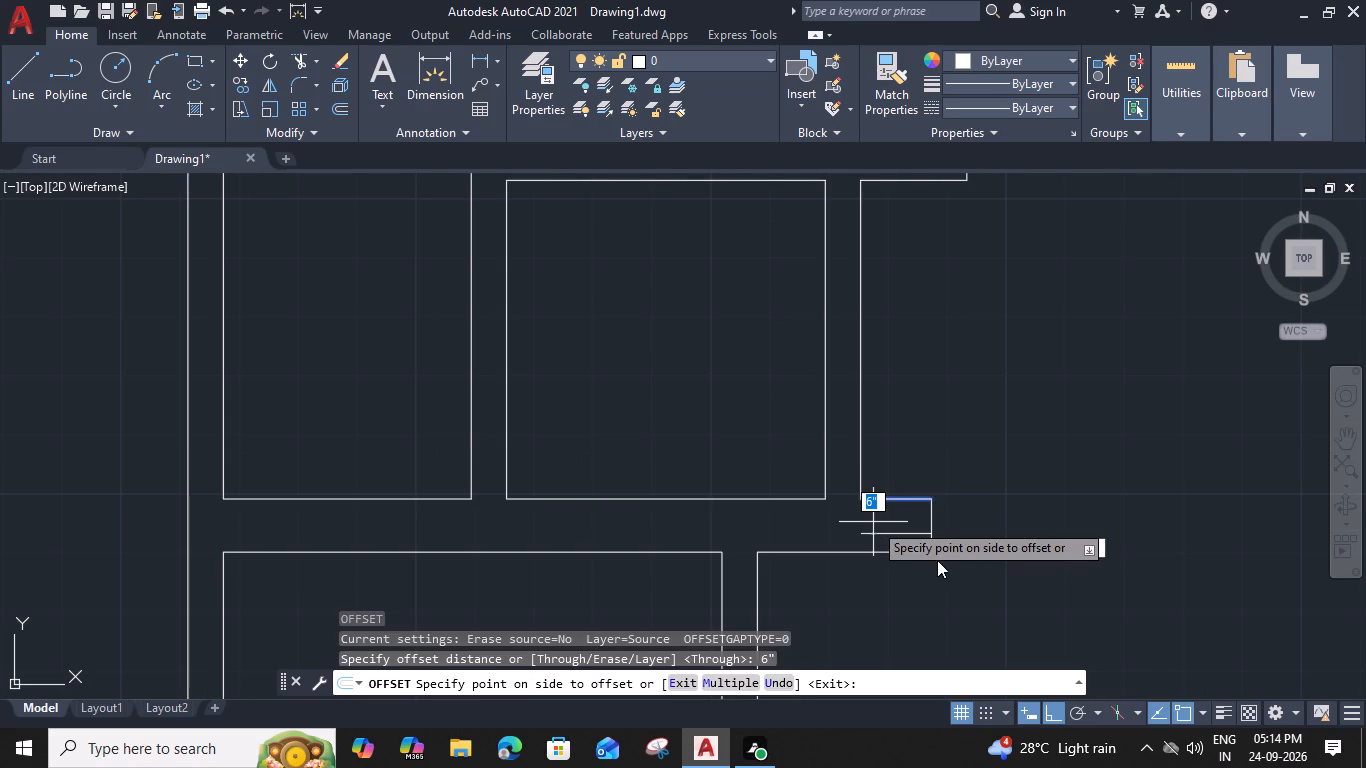
{"action": "middle_click_drag", "start_coordinate": [886, 578], "coordinate": [940, 438]}
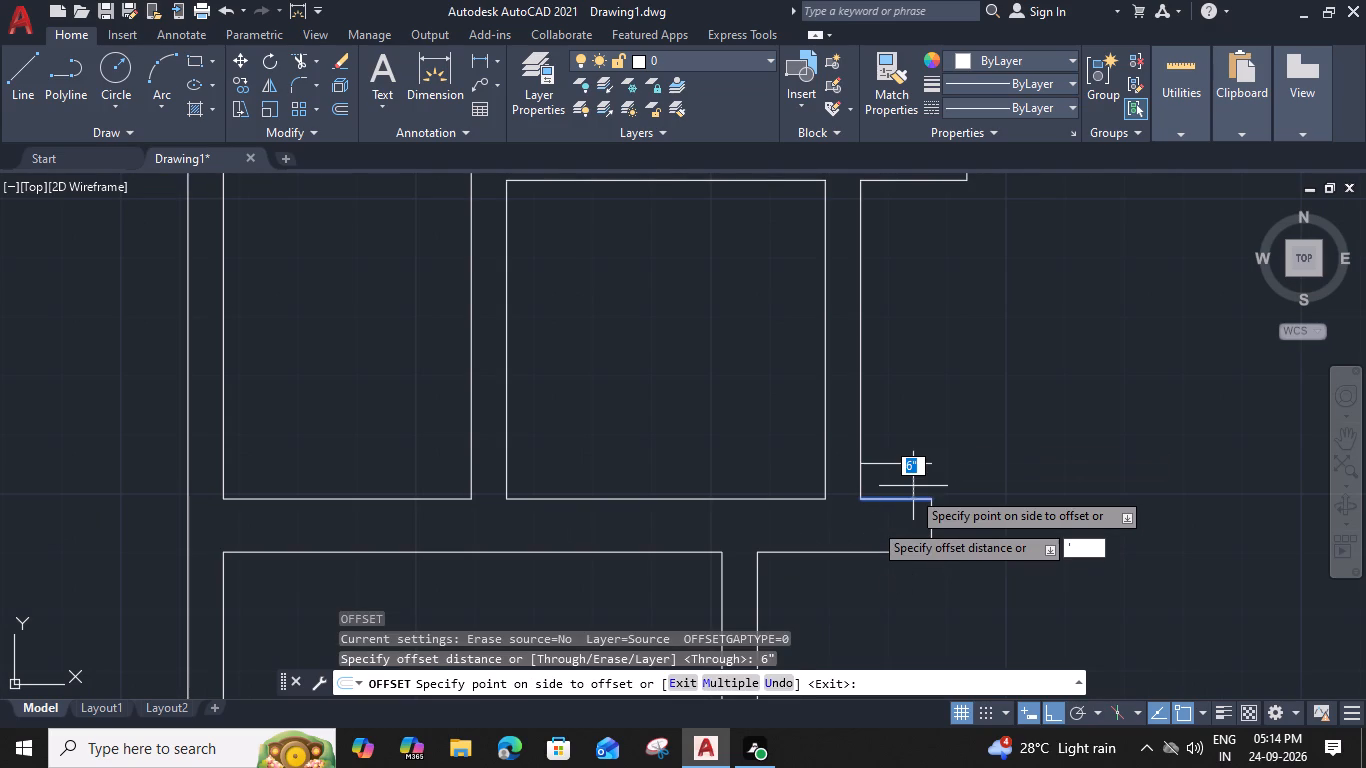
{"action": "left_click", "coordinate": [869, 589]}
{"action": "middle_click_drag", "start_coordinate": [867, 589], "coordinate": [962, 472]}
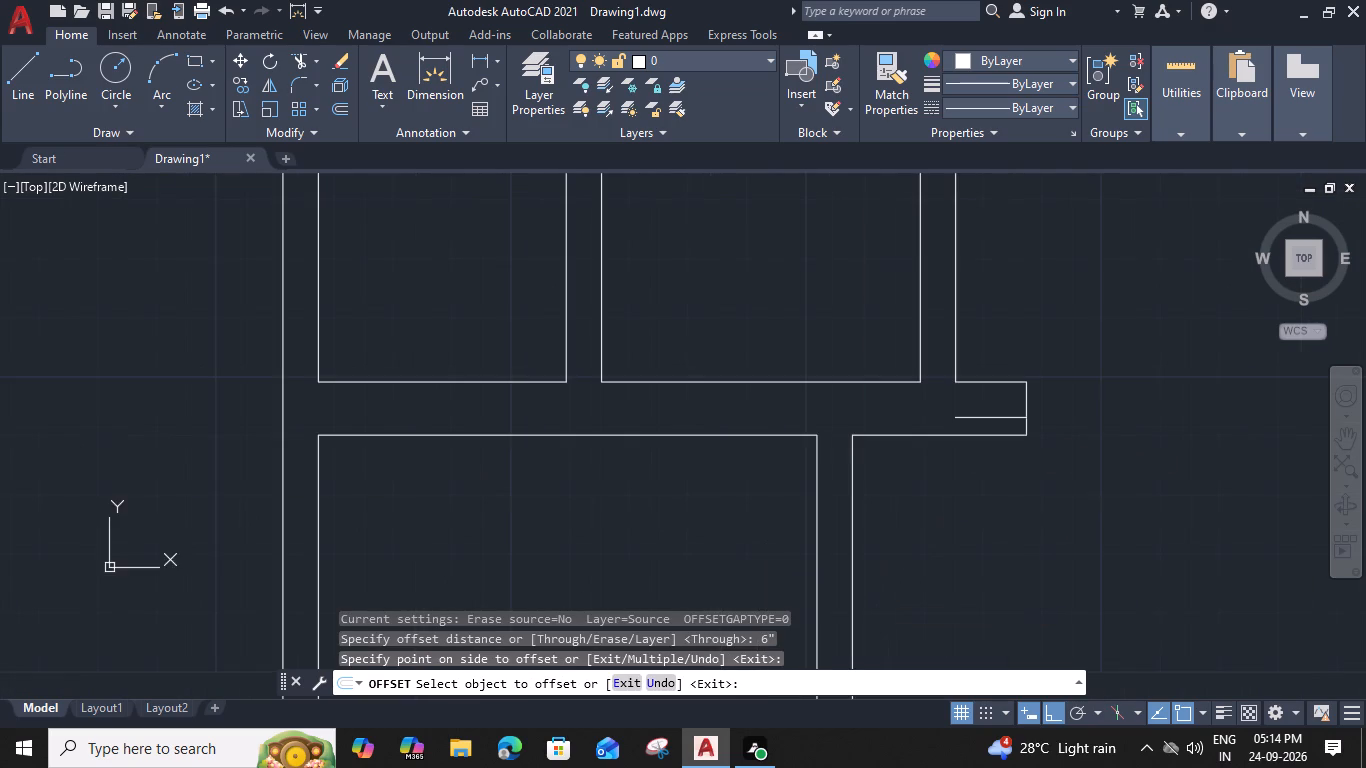
{"action": "key", "text": "Escape"}
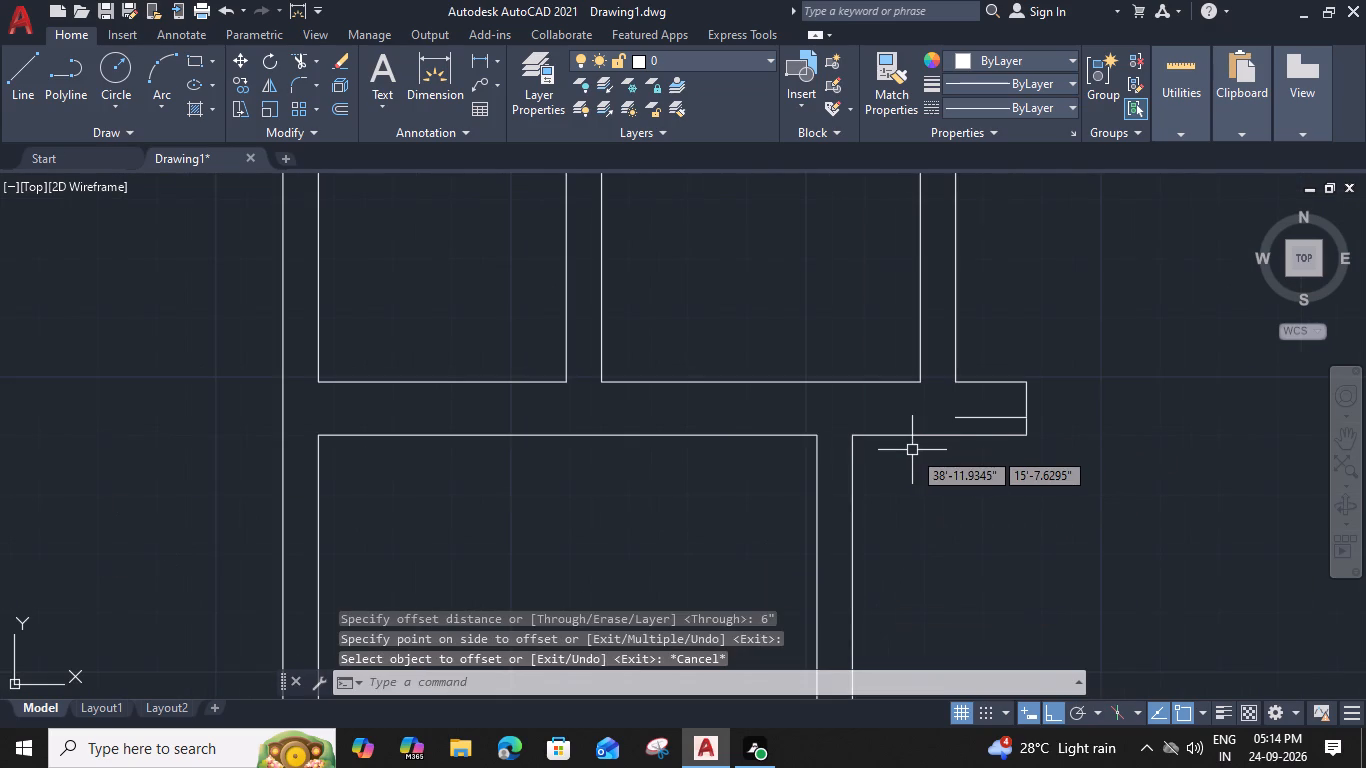
Fillet the southeast room's west inner line with the stub's new offset line to form a square corner.
{"action": "type", "text": "f"}
{"action": "key", "text": "space"}
{"action": "left_click", "coordinate": [853, 459]}
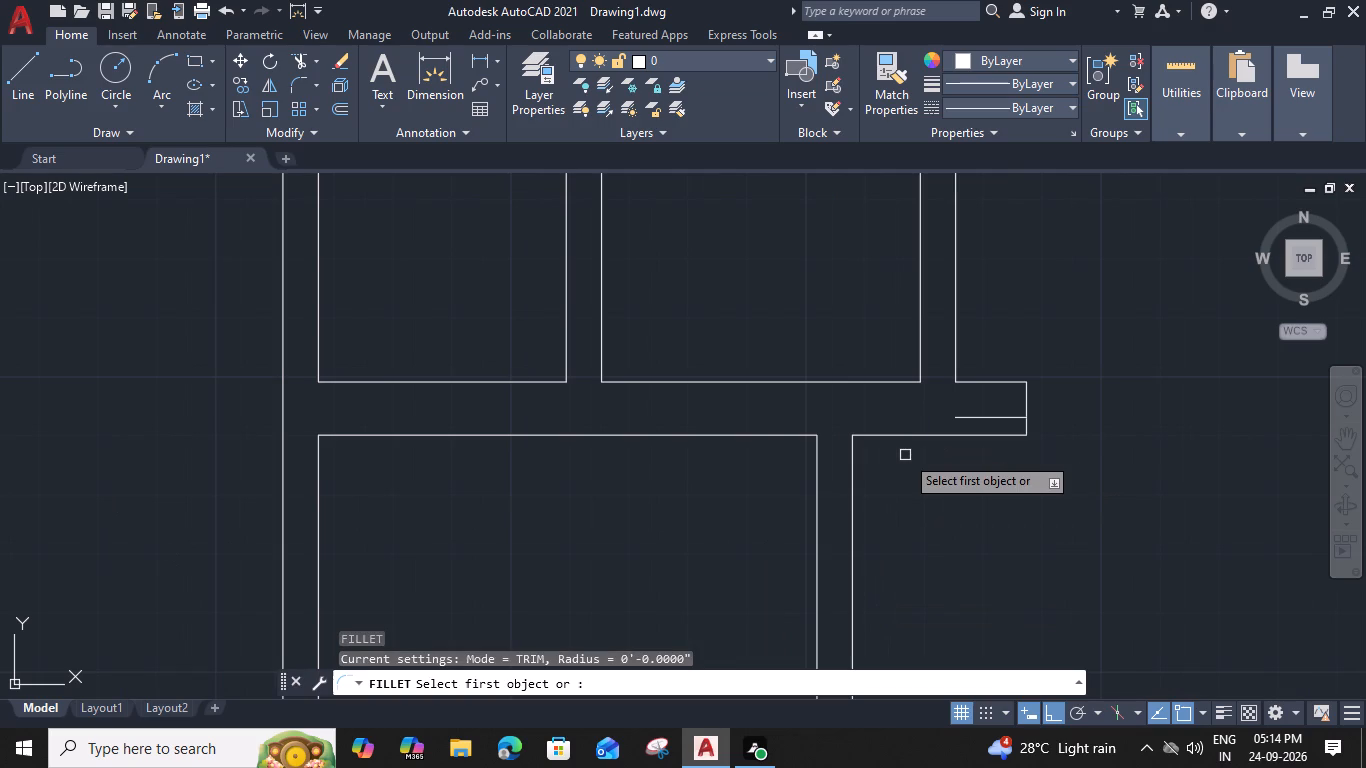
{"action": "left_click", "coordinate": [975, 418]}
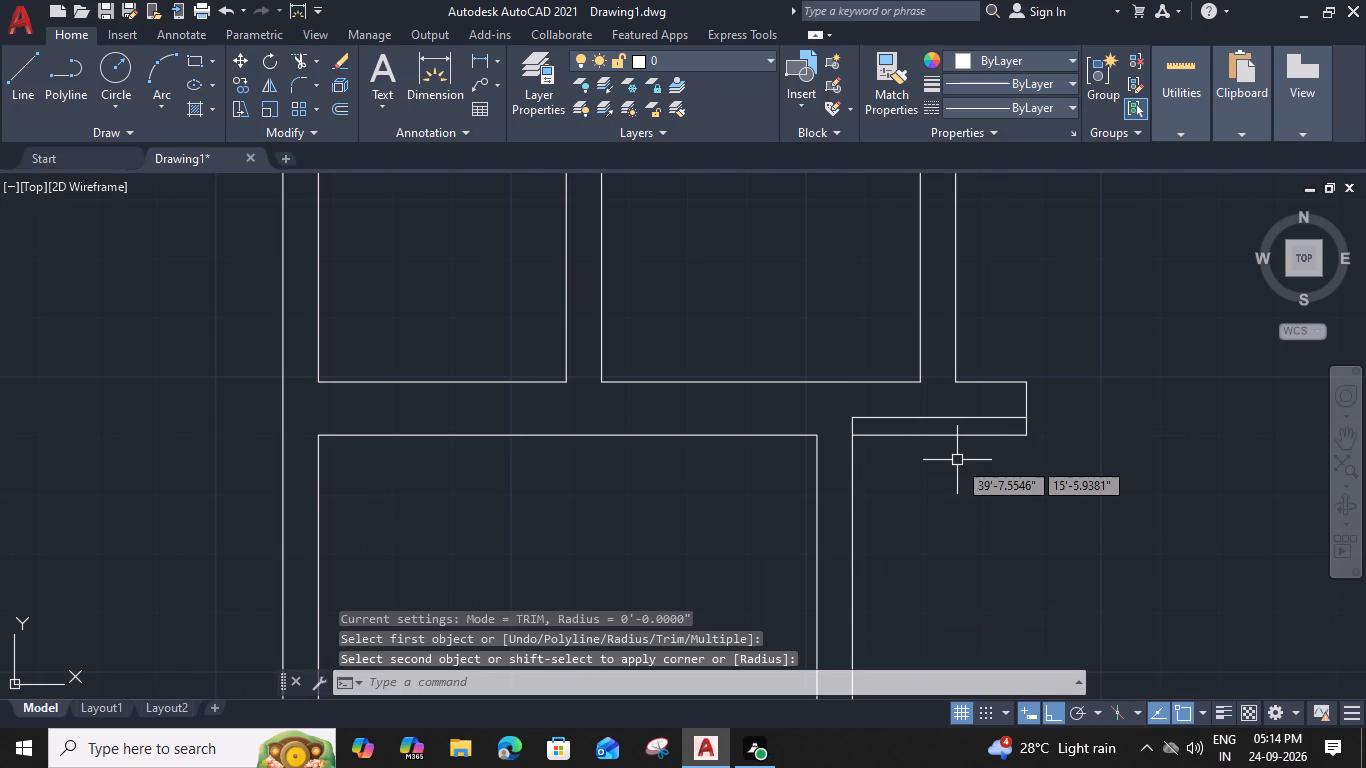
Trim away the stub's old bottom line and the leftover piece of its east end below the new line.
{"action": "key", "text": "t"}
{"action": "type", "text": "r"}
{"action": "key", "text": "space"}
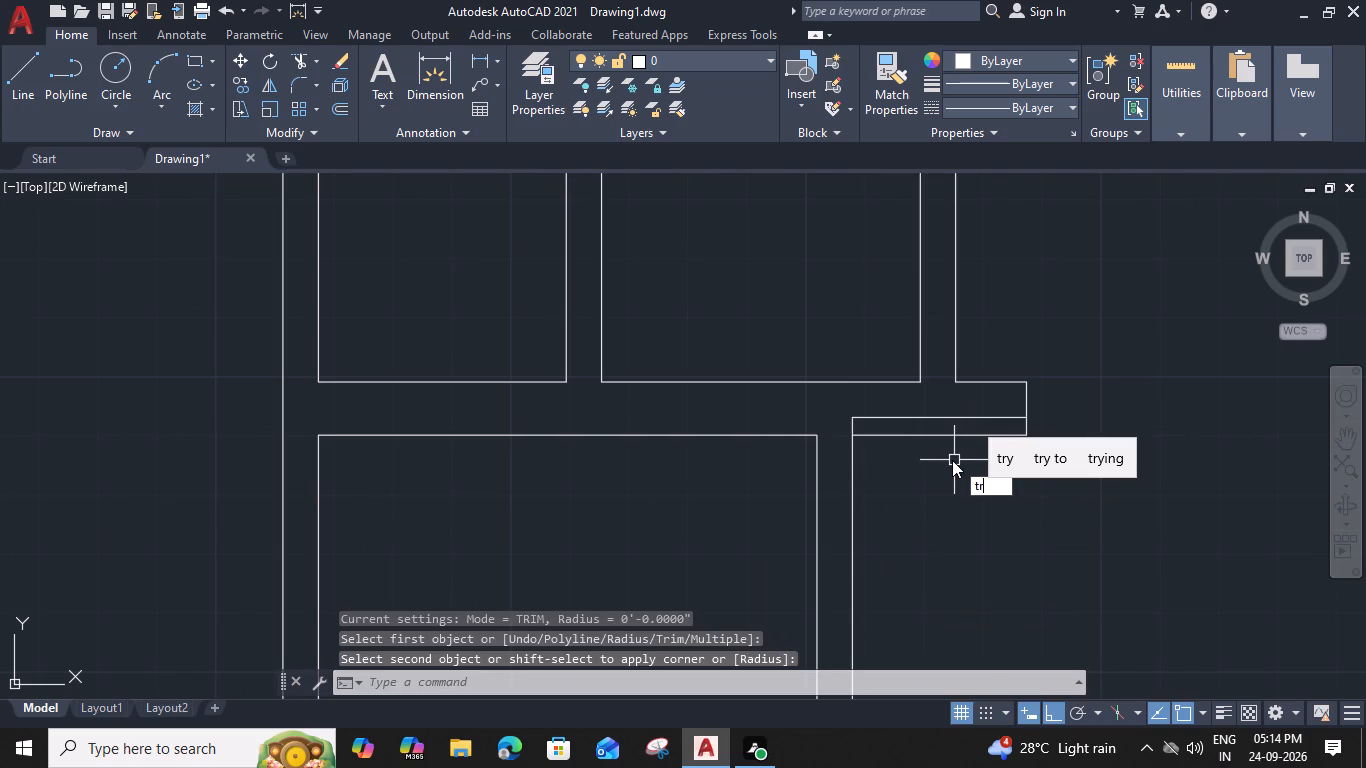
{"action": "left_click", "coordinate": [963, 431]}
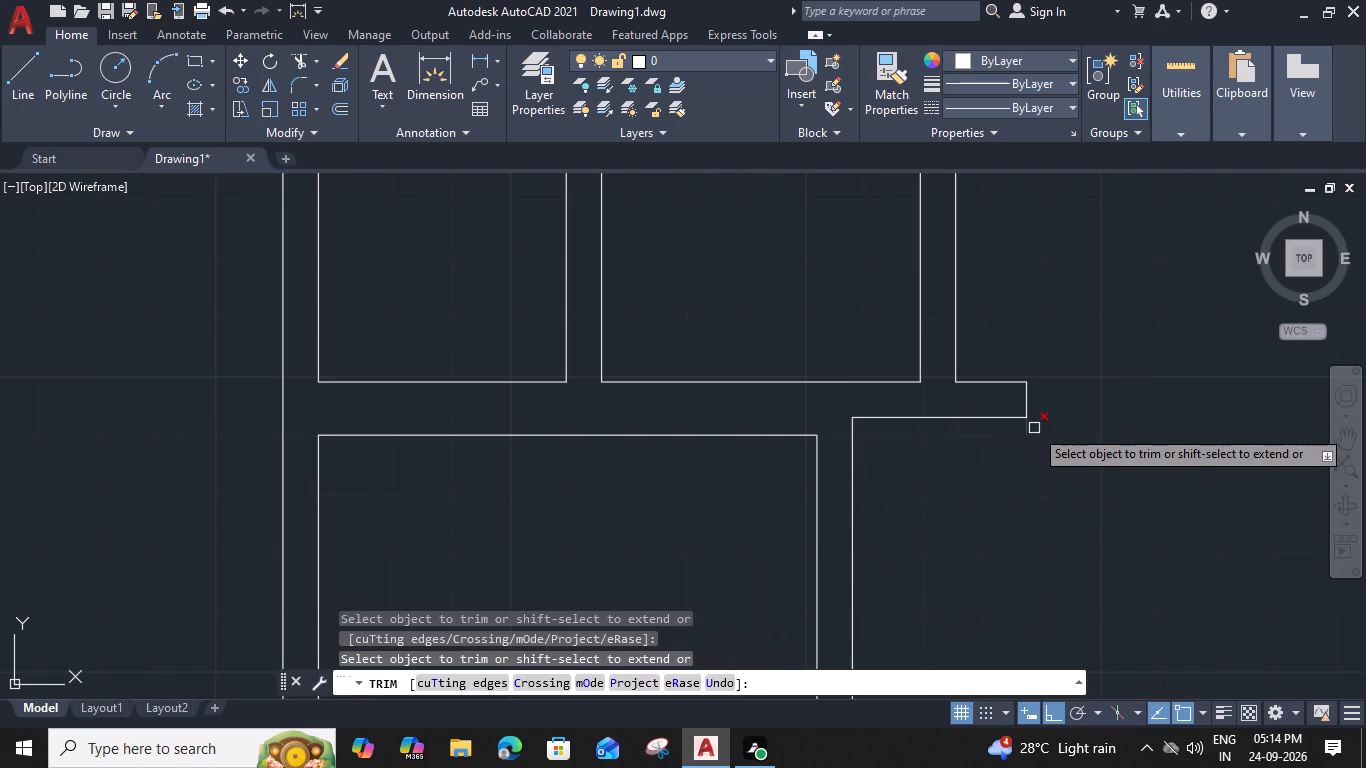
{"action": "left_click", "coordinate": [1028, 429]}
{"action": "key", "text": "Escape"}
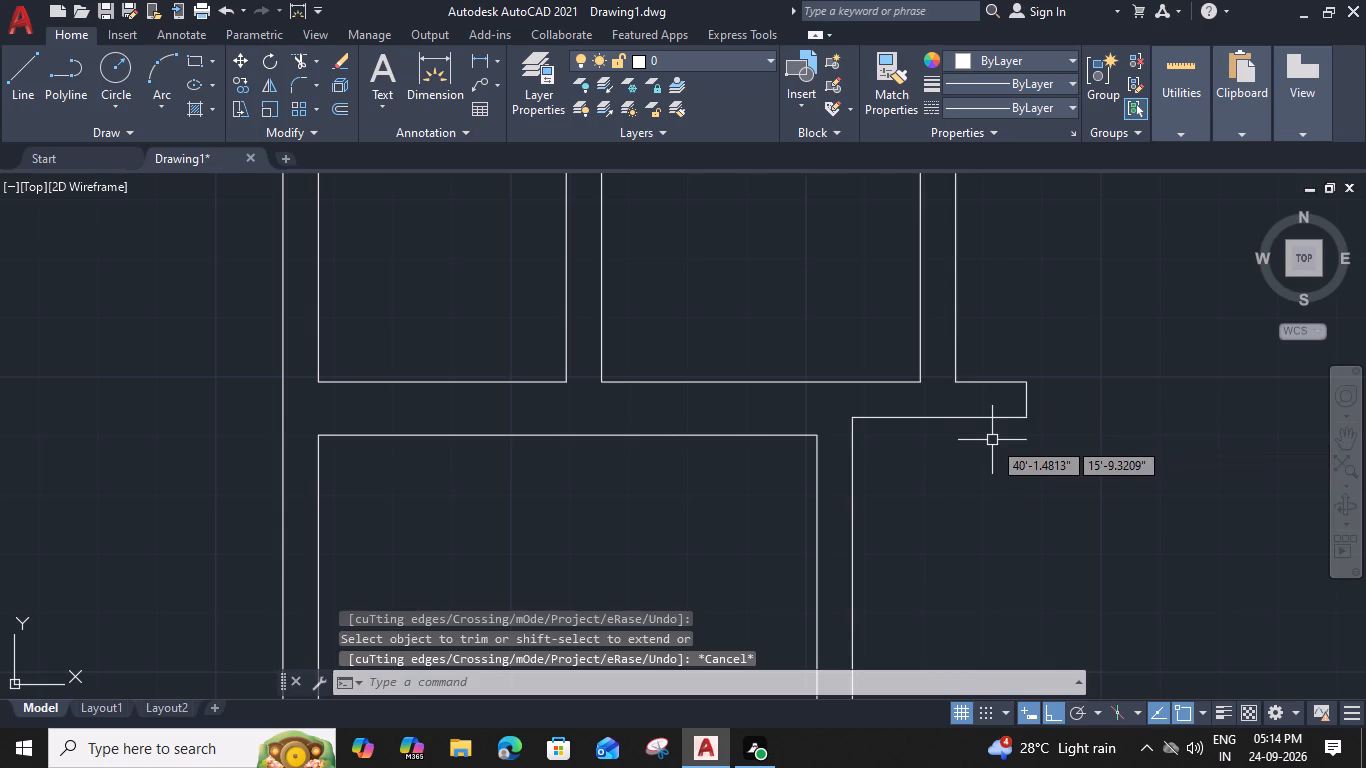
Look over the whole floor plan, checking the wall junctions from the south rooms up to the north rooms.
{"action": "scroll", "coordinate": [994, 440], "scroll_direction": "down", "scroll_amount": 2}
{"action": "middle_click_drag", "start_coordinate": [990, 443], "coordinate": [1084, 412]}
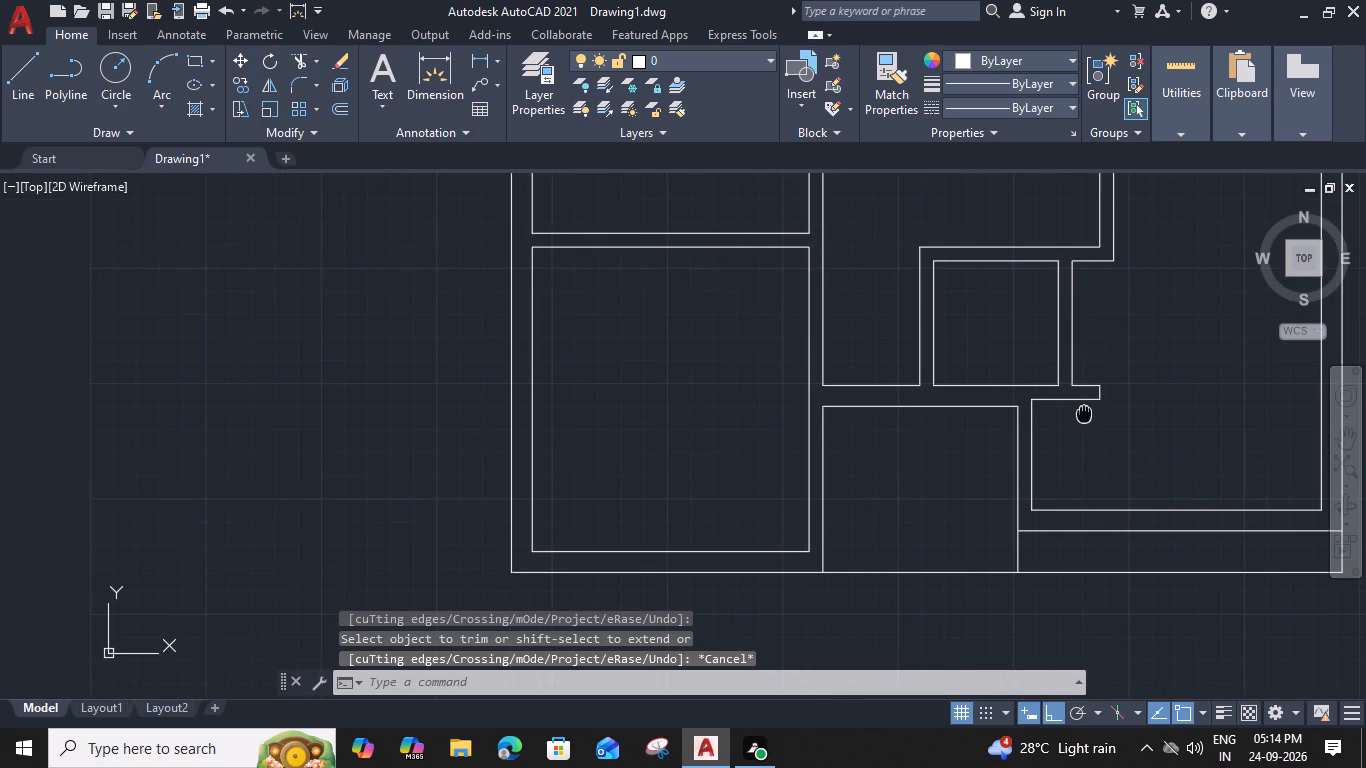
{"action": "middle_click_drag", "start_coordinate": [933, 372], "coordinate": [971, 395]}
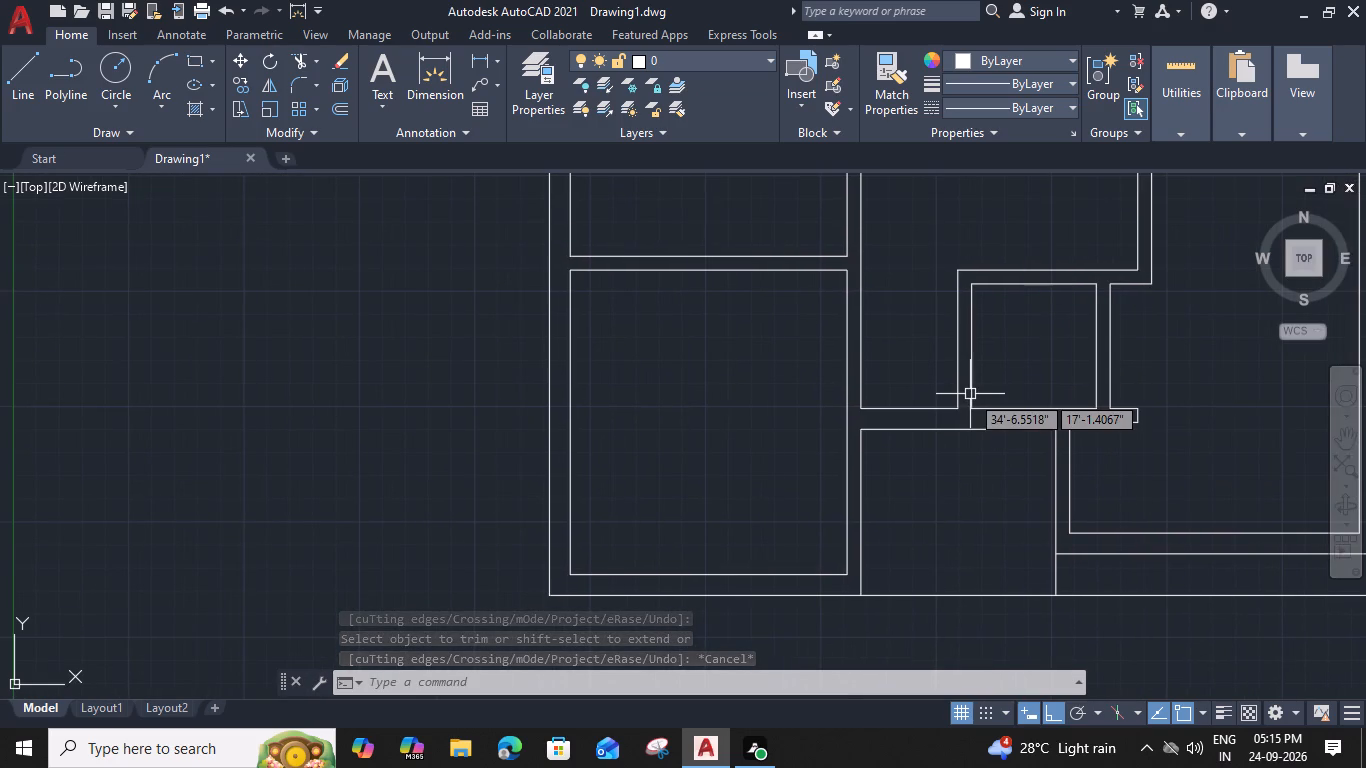
{"action": "middle_click_drag", "start_coordinate": [910, 448], "coordinate": [891, 684]}
{"action": "scroll", "coordinate": [1005, 480], "scroll_direction": "down", "scroll_amount": 1}
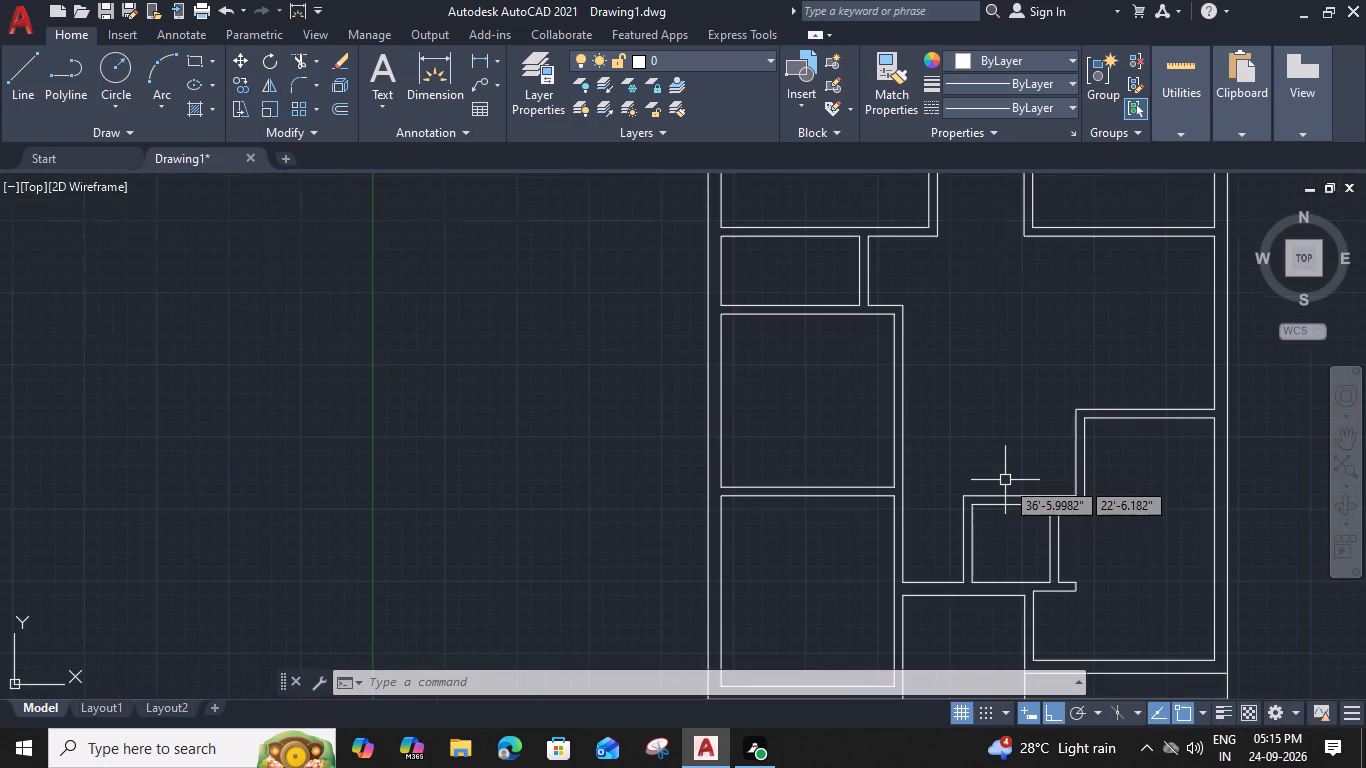
{"action": "middle_click_drag", "start_coordinate": [1005, 480], "coordinate": [946, 492]}
{"action": "middle_click_drag", "start_coordinate": [1059, 303], "coordinate": [1113, 502]}
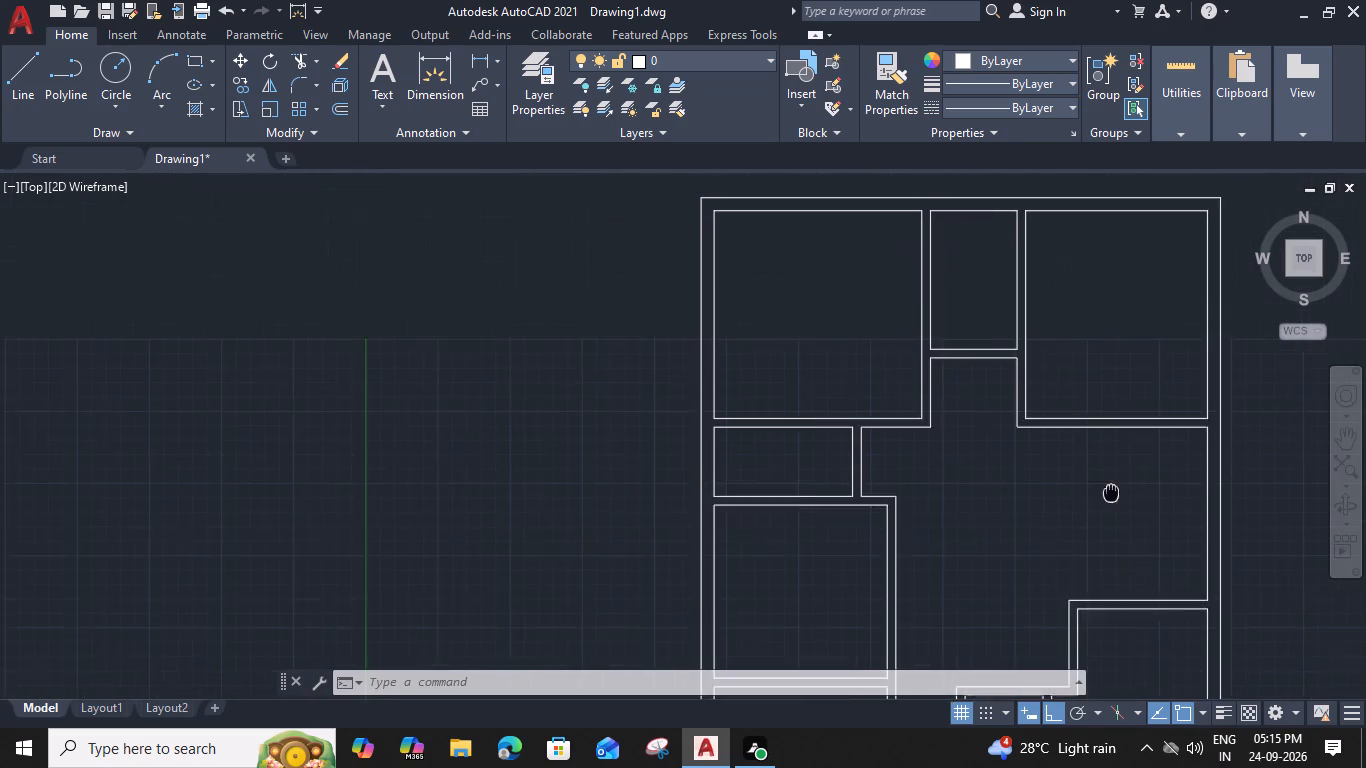
{"action": "middle_click_drag", "start_coordinate": [1113, 502], "coordinate": [1118, 507]}
{"action": "middle_click_drag", "start_coordinate": [1083, 300], "coordinate": [998, 252]}
{"action": "scroll", "coordinate": [998, 252], "scroll_direction": "down", "scroll_amount": 2}
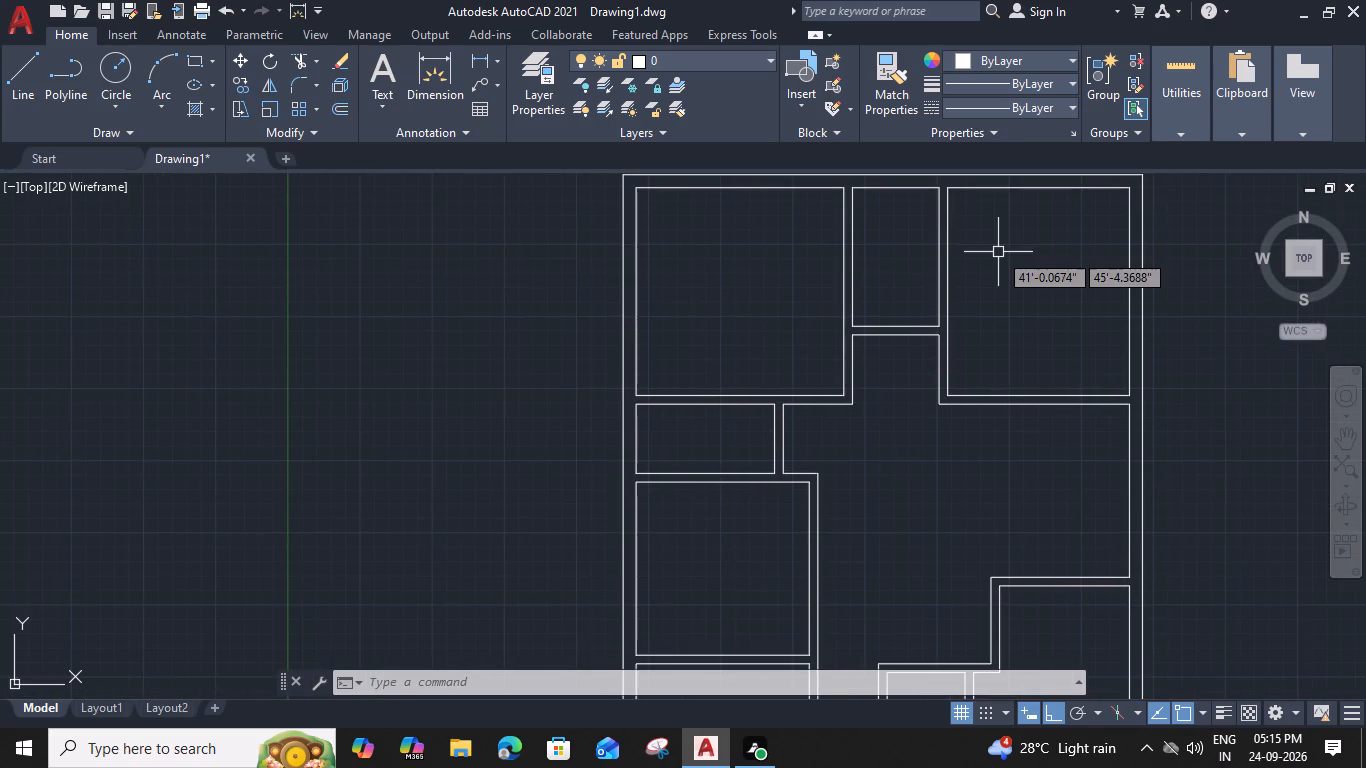
{"action": "middle_click_drag", "start_coordinate": [1004, 318], "coordinate": [915, 290]}
{"action": "scroll", "coordinate": [834, 407], "scroll_direction": "up", "scroll_amount": 1}
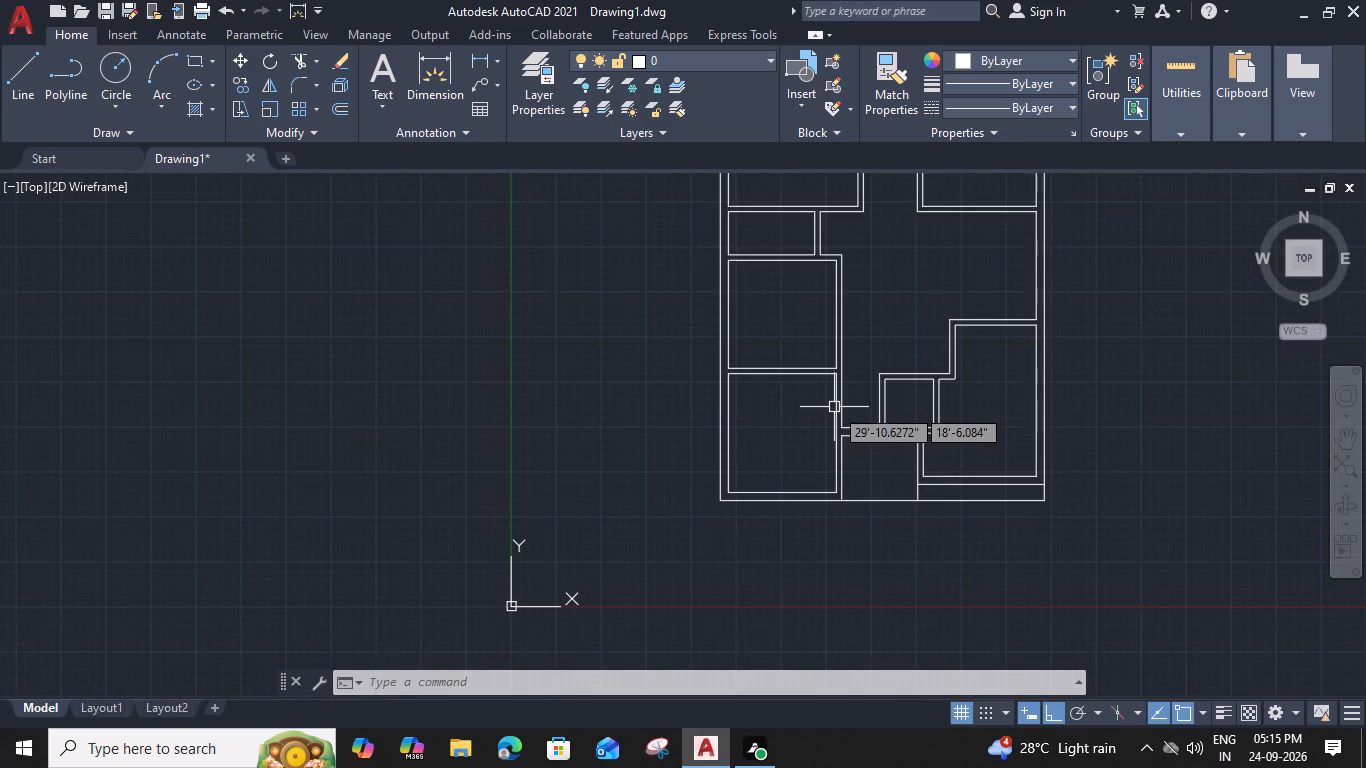
{"action": "middle_click_drag", "start_coordinate": [868, 396], "coordinate": [878, 417]}
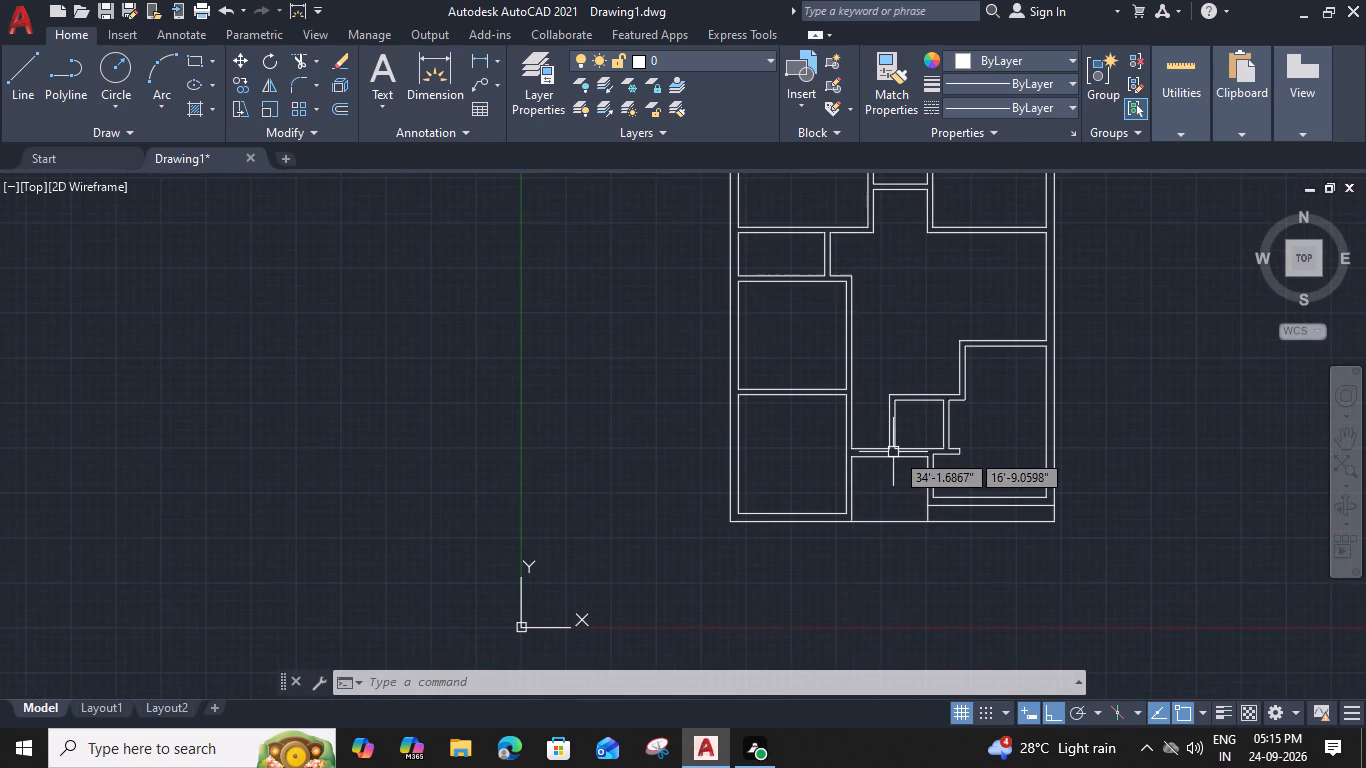
{"action": "scroll", "coordinate": [921, 453], "scroll_direction": "up", "scroll_amount": 2}
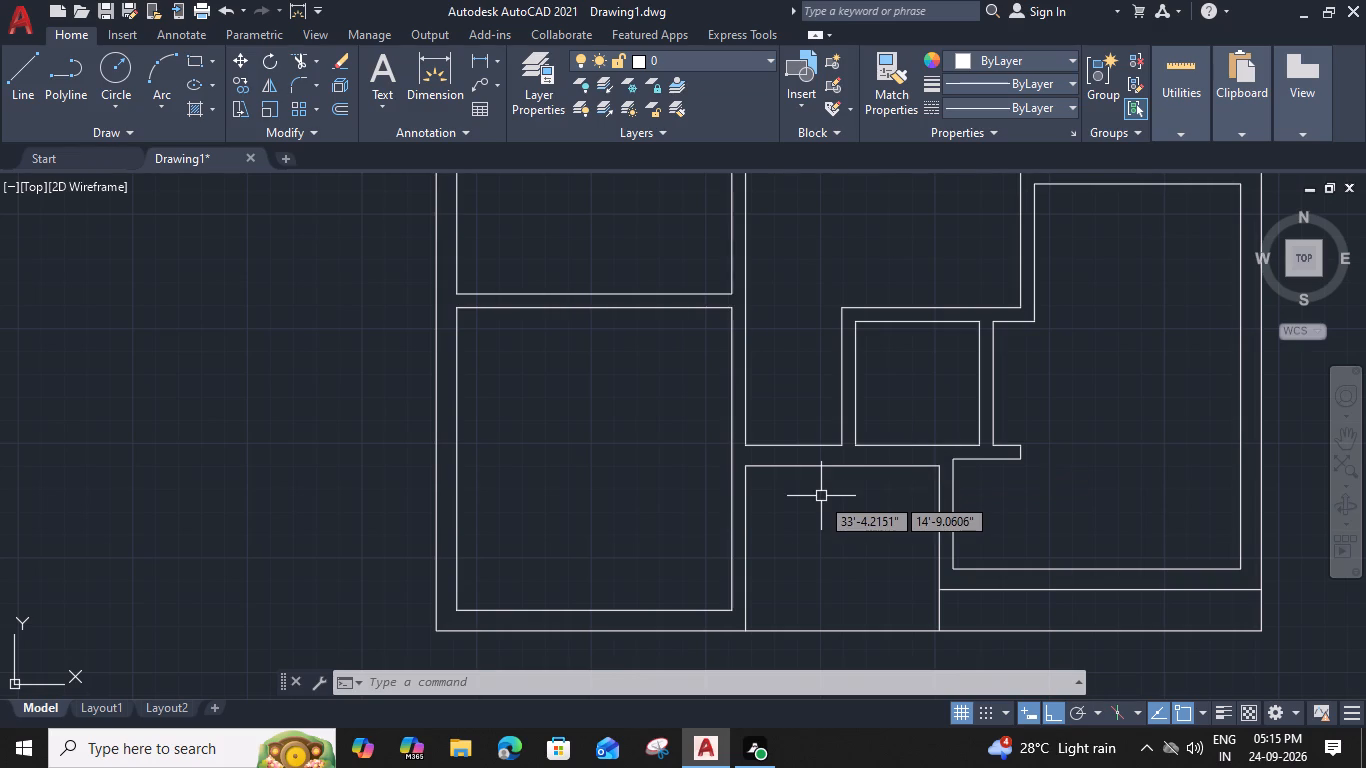
{"action": "scroll", "coordinate": [790, 496], "scroll_direction": "down", "scroll_amount": 1}
{"action": "middle_click_drag", "start_coordinate": [790, 496], "coordinate": [798, 662]}
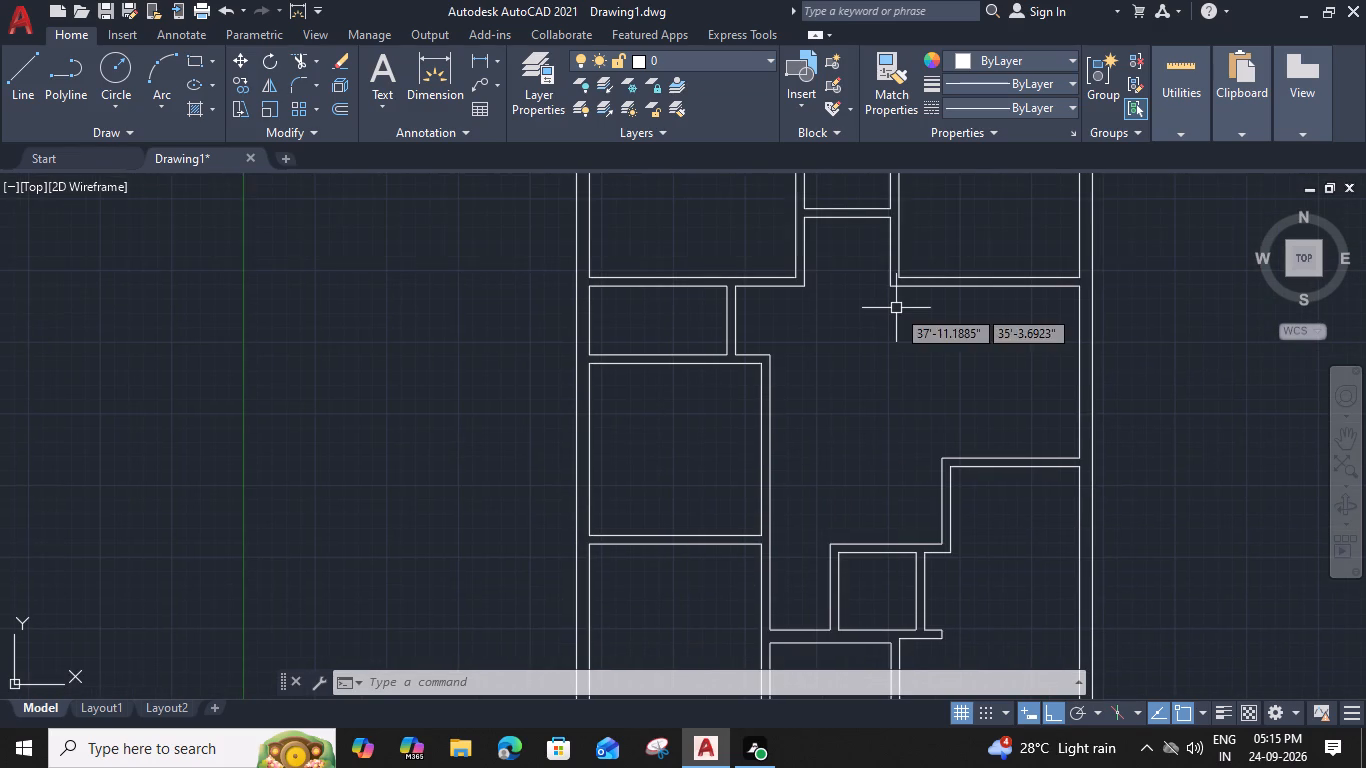
Draw a short line across the wall from the northwest room's southeast inner corner south to the opposite wall face.
{"action": "middle_click_drag", "start_coordinate": [896, 308], "coordinate": [1037, 442]}
{"action": "scroll", "coordinate": [917, 414], "scroll_direction": "up", "scroll_amount": 2}
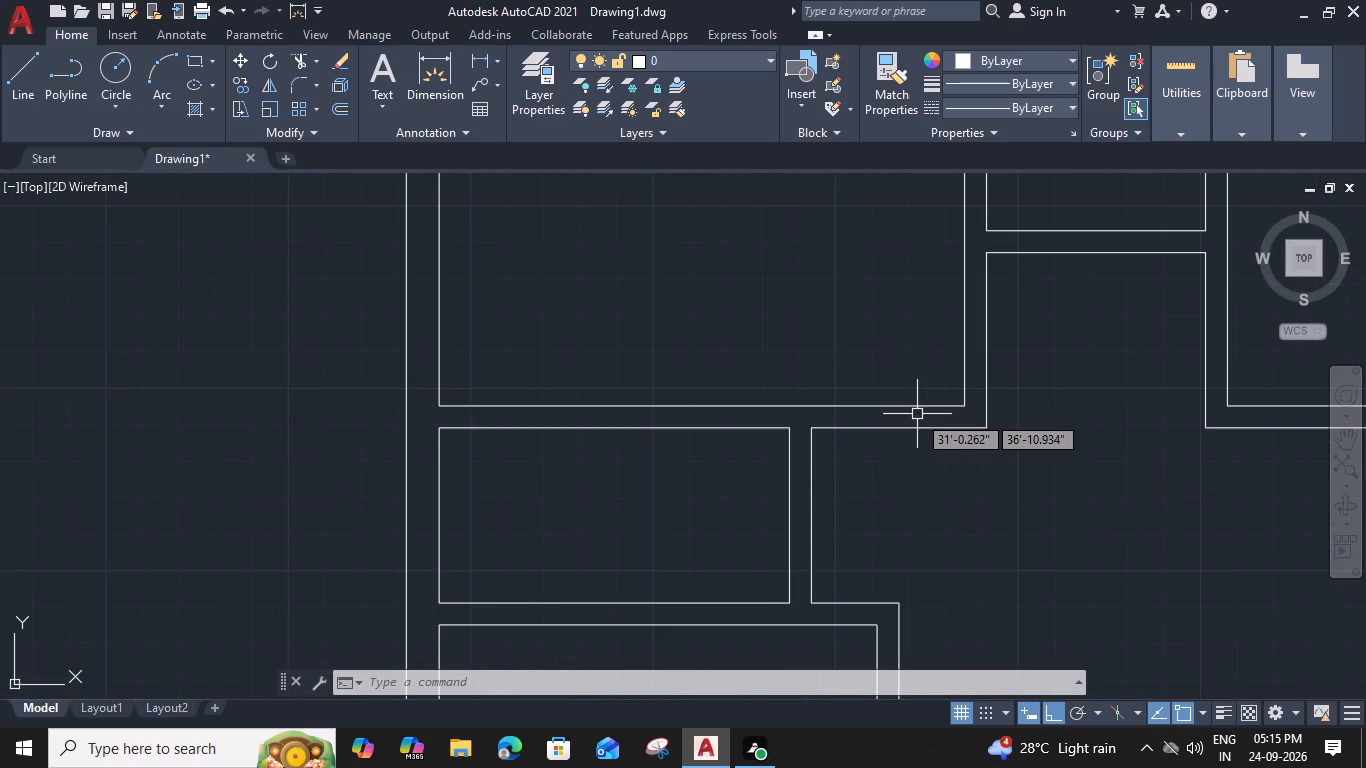
{"action": "key", "text": "l"}
{"action": "key", "text": "Return"}
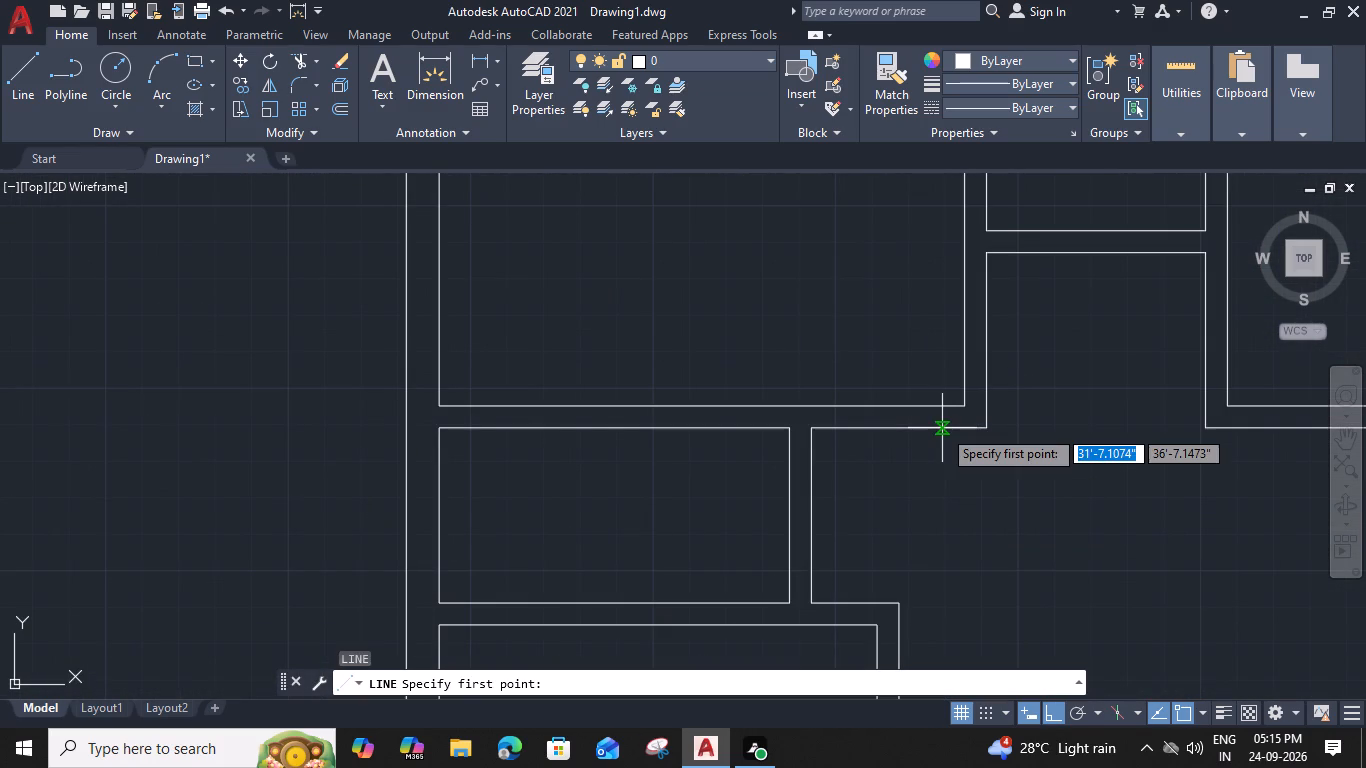
{"action": "left_click", "coordinate": [959, 410]}
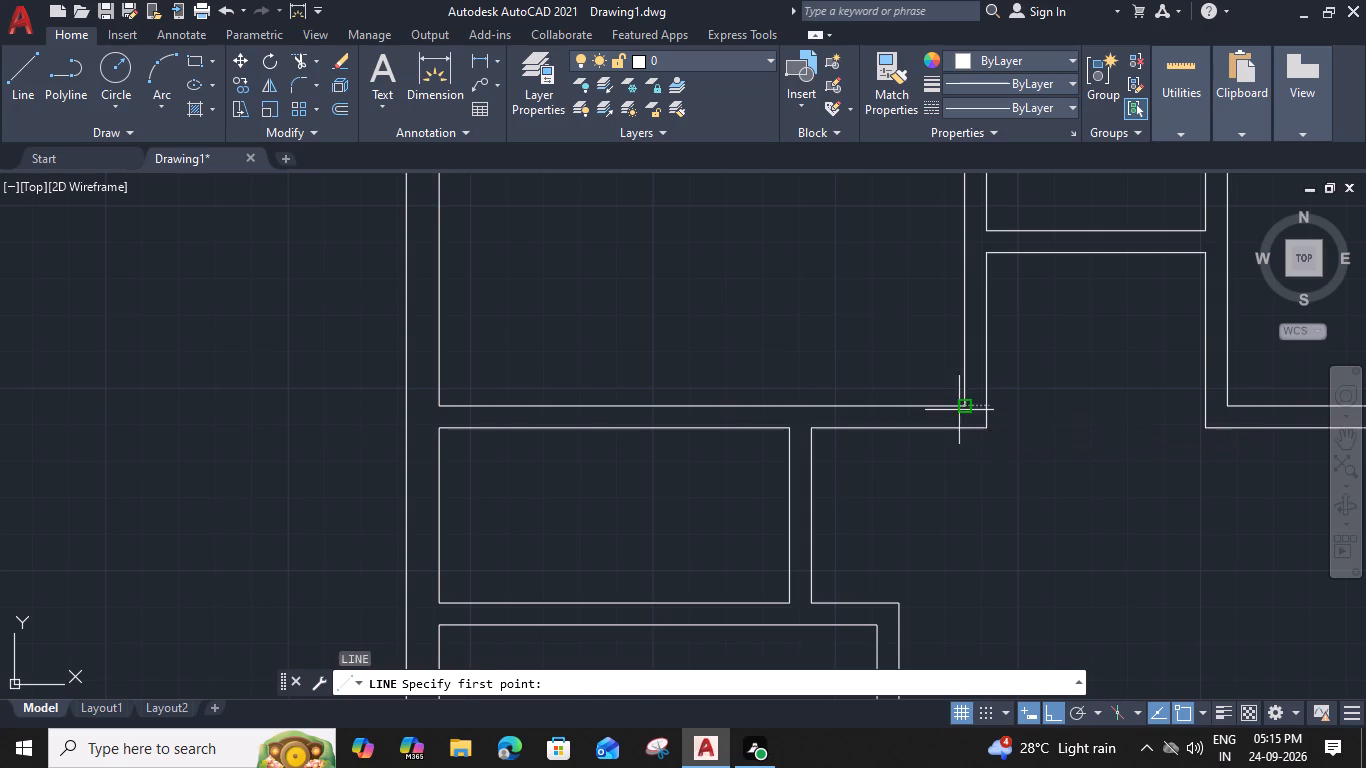
{"action": "left_click", "coordinate": [962, 425]}
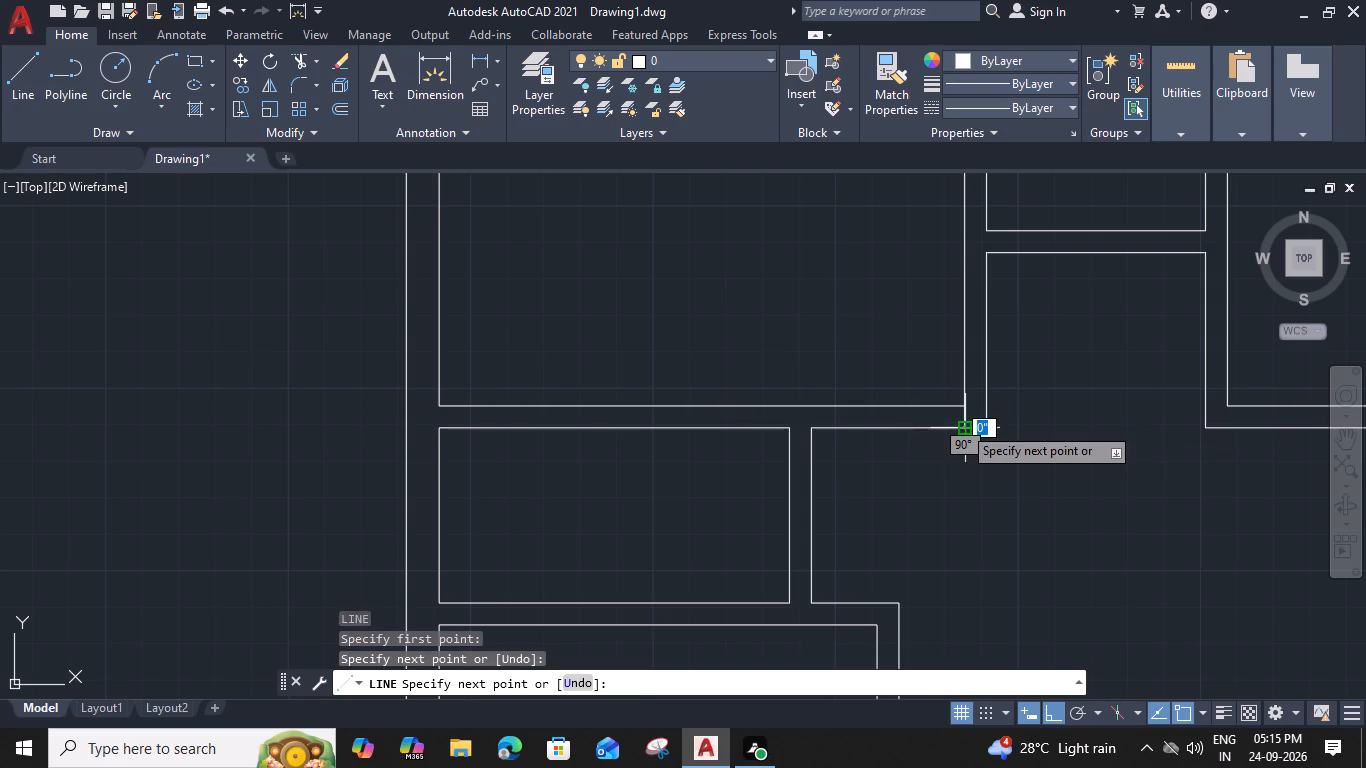
{"action": "key", "text": "Escape"}
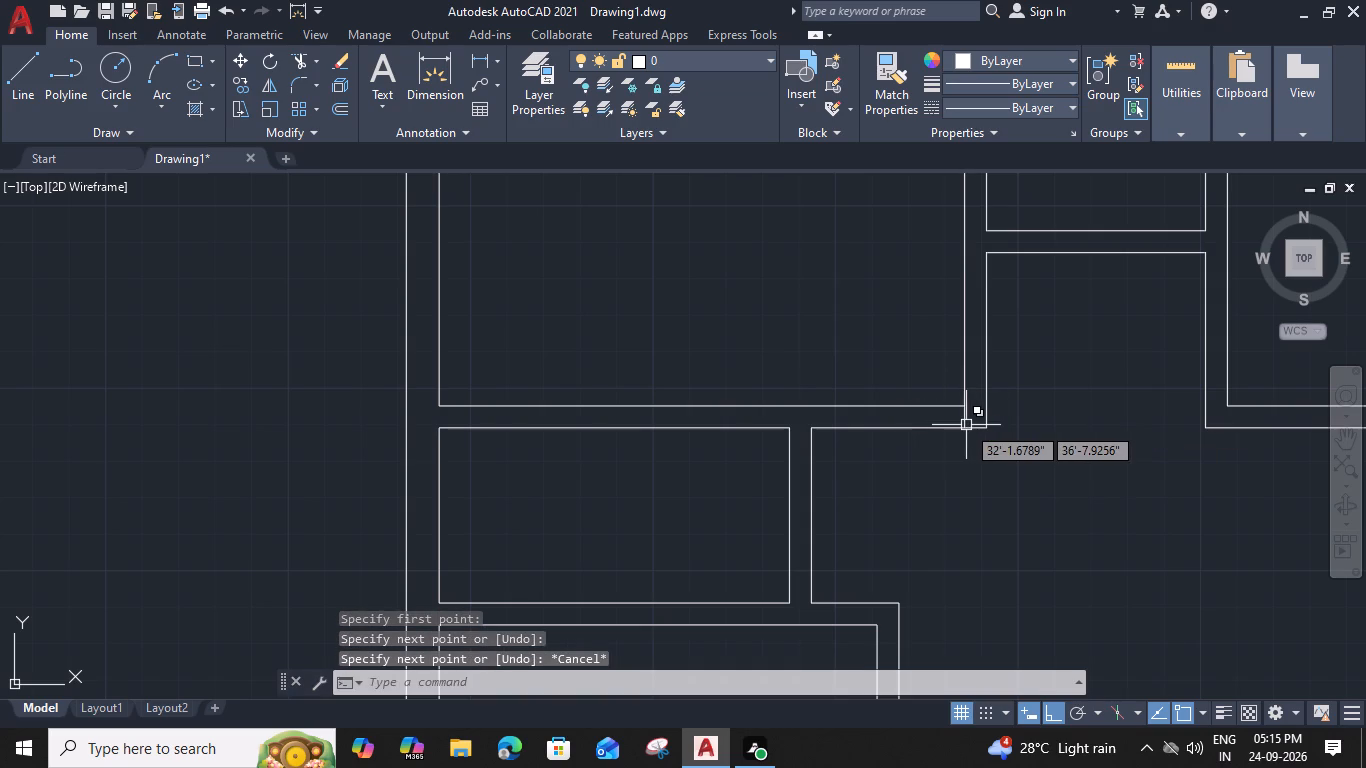
Draw a short line closing the west end of the partition below the small north-middle room.
{"action": "middle_click_drag", "start_coordinate": [1053, 329], "coordinate": [1027, 373]}
{"action": "key", "text": "space"}
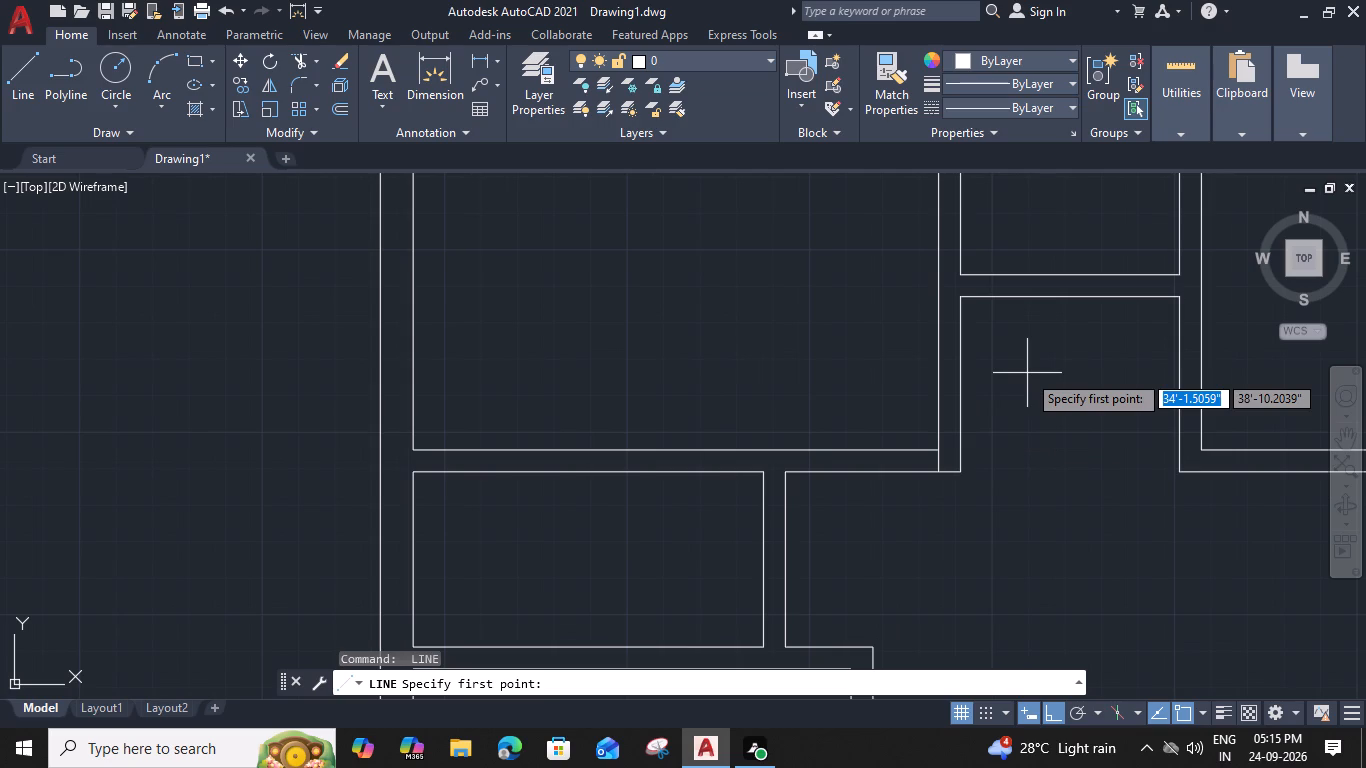
{"action": "left_click", "coordinate": [962, 293]}
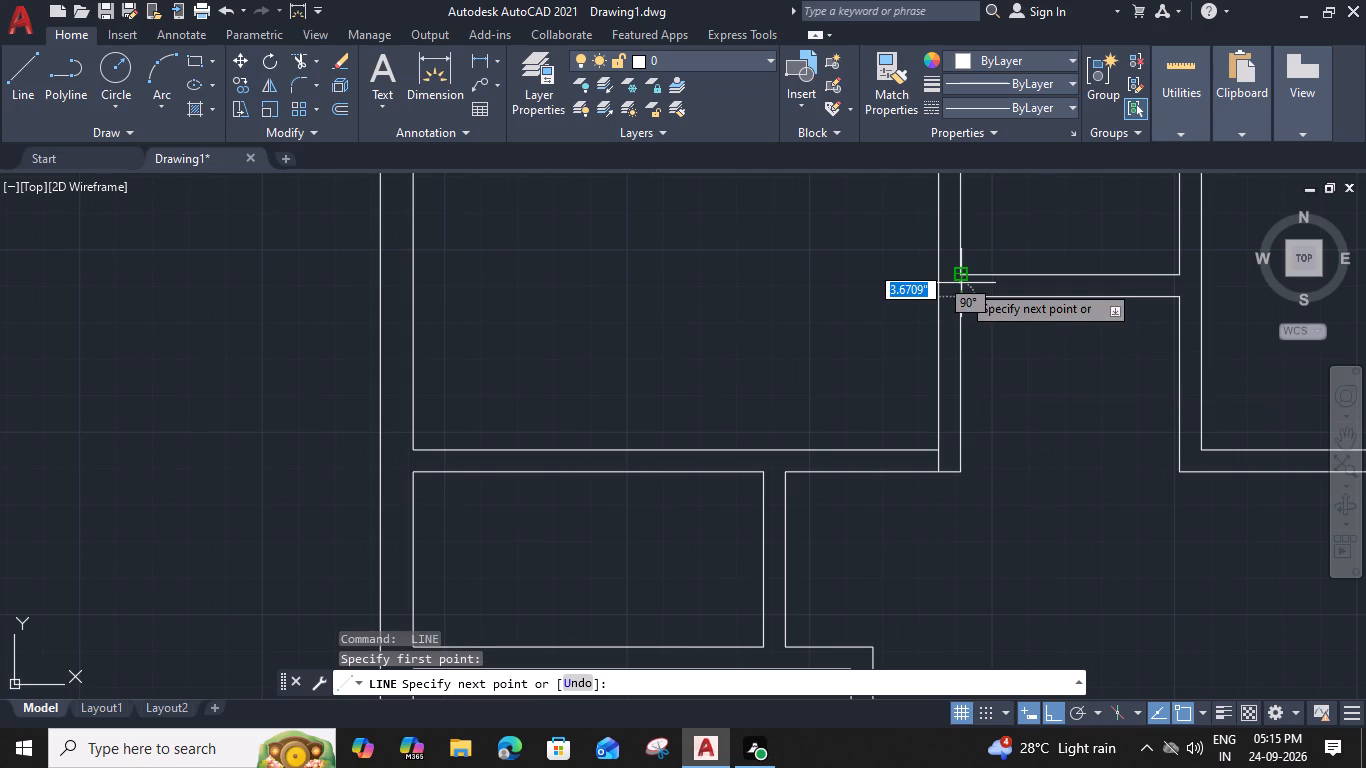
{"action": "left_click", "coordinate": [960, 277]}
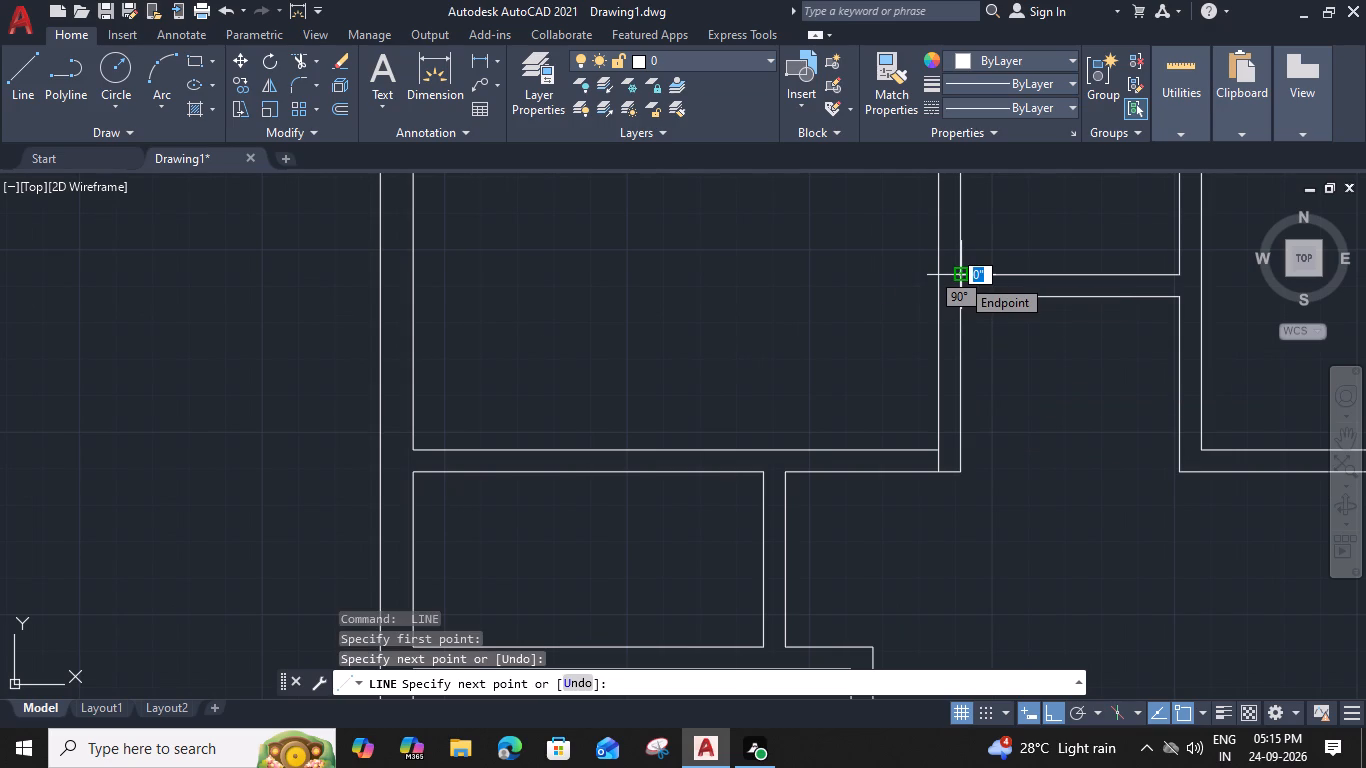
{"action": "key", "text": "Escape"}
Draw a 6" line across the wall from the northeast room's southwest inner corner south to the opposite wall face.
{"action": "middle_click_drag", "start_coordinate": [1125, 389], "coordinate": [1143, 383]}
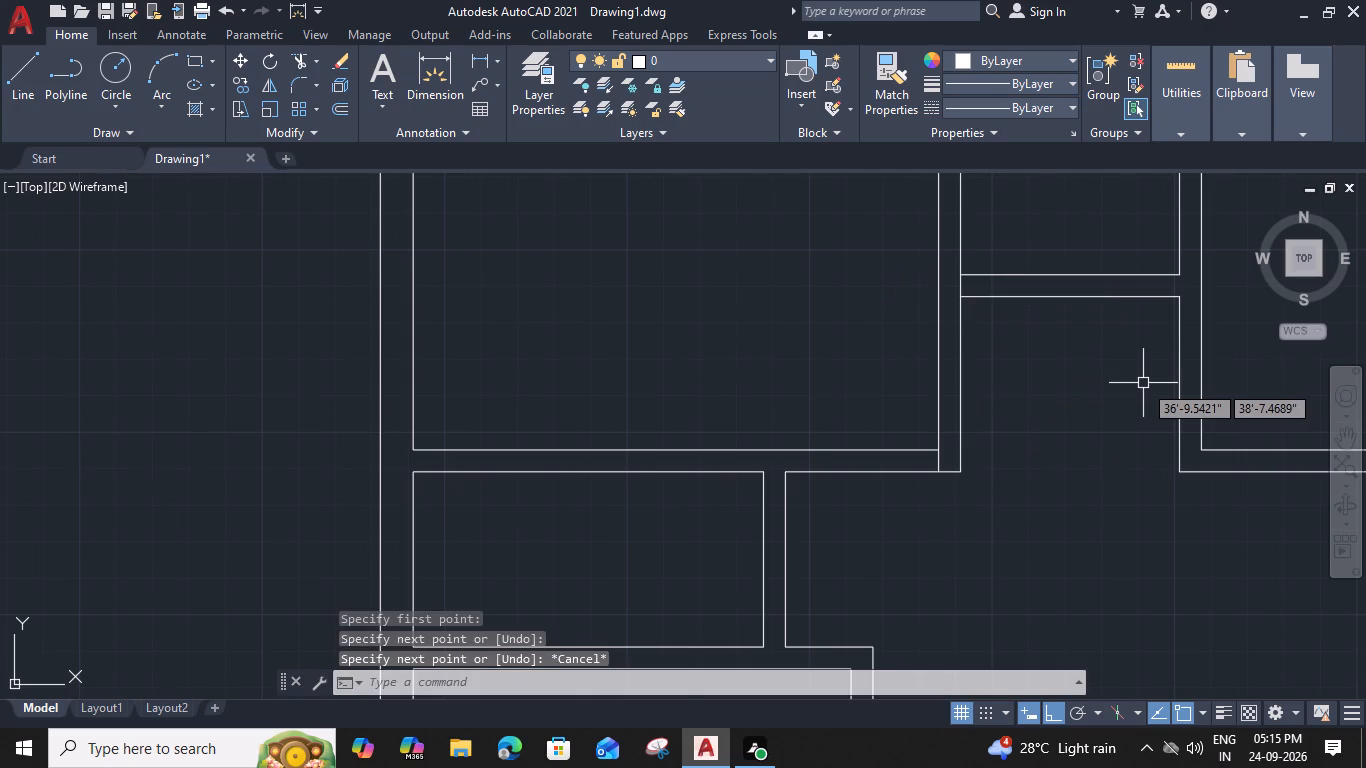
{"action": "middle_click_drag", "start_coordinate": [1143, 383], "coordinate": [939, 355]}
{"action": "key", "text": "space"}
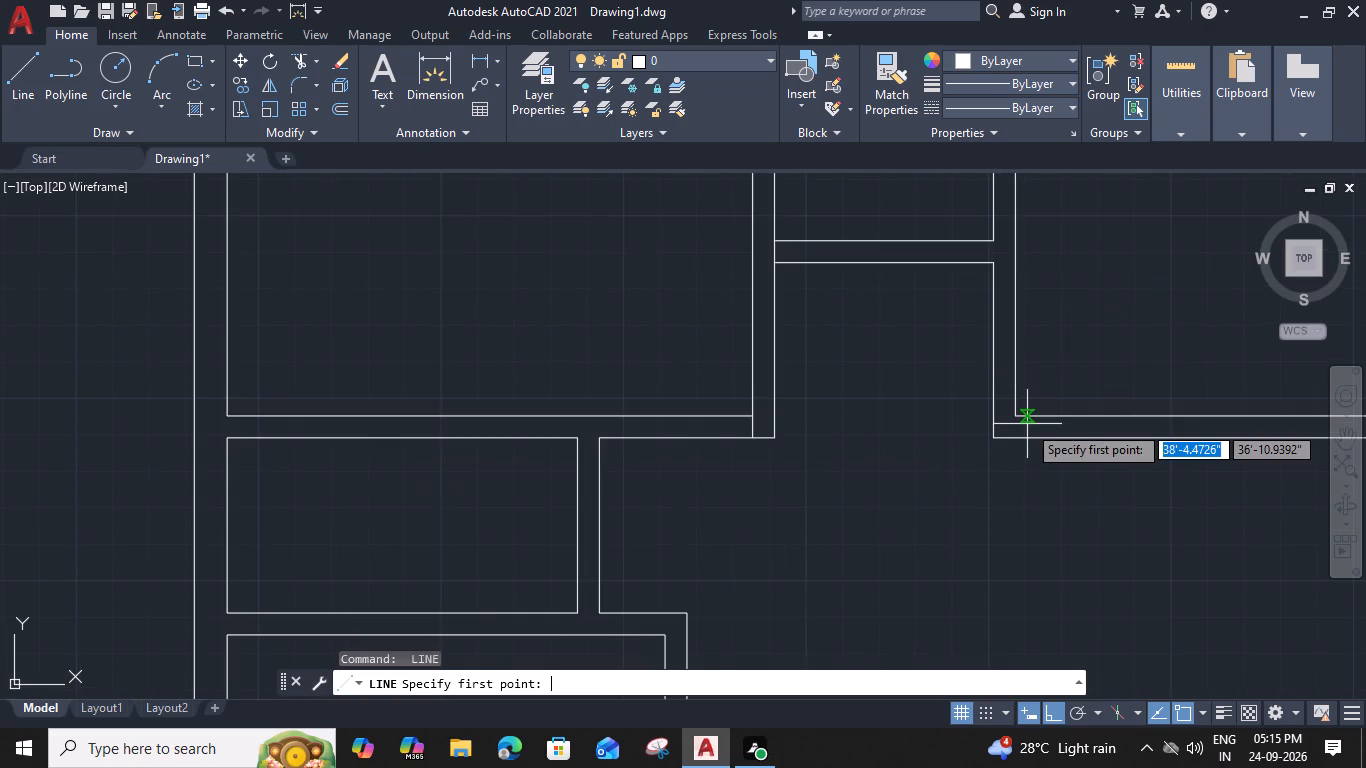
{"action": "left_click", "coordinate": [1015, 418]}
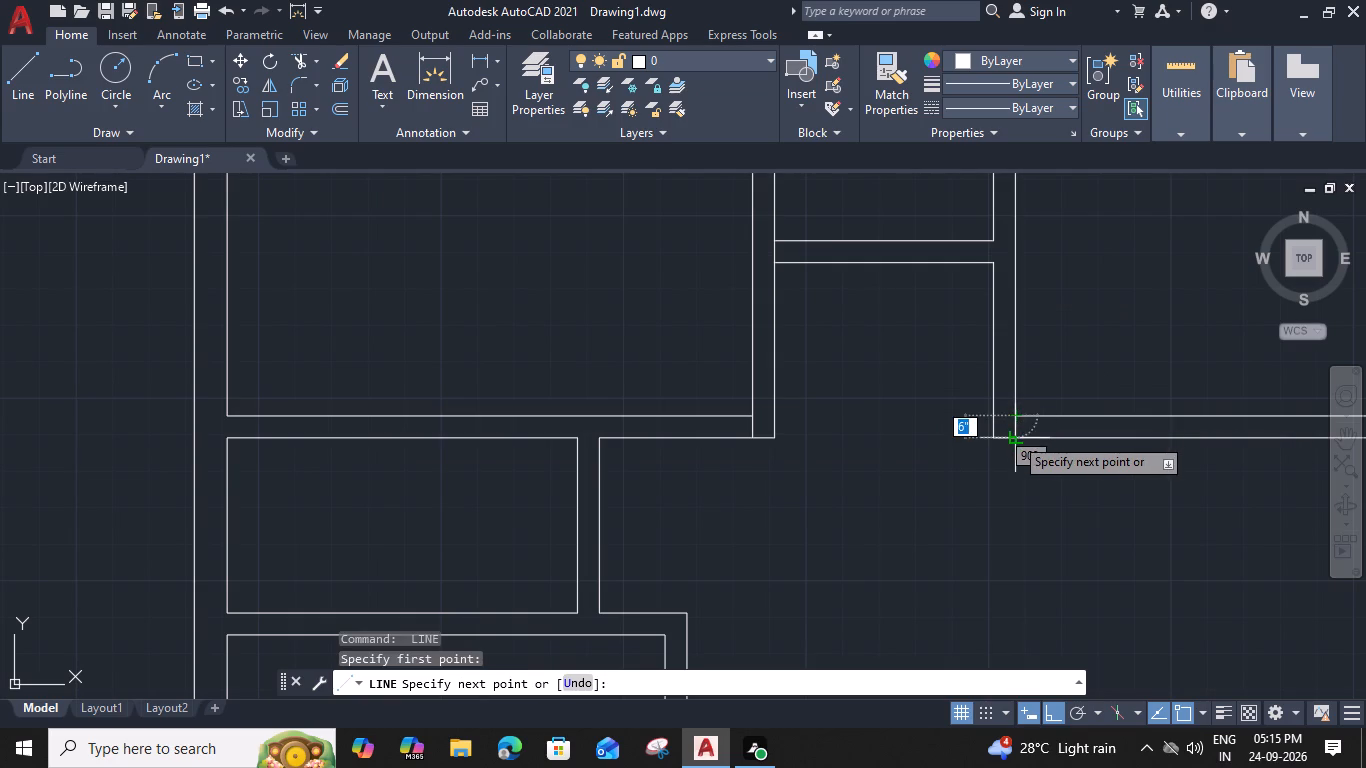
{"action": "left_click", "coordinate": [1014, 436]}
{"action": "key", "text": "Escape"}
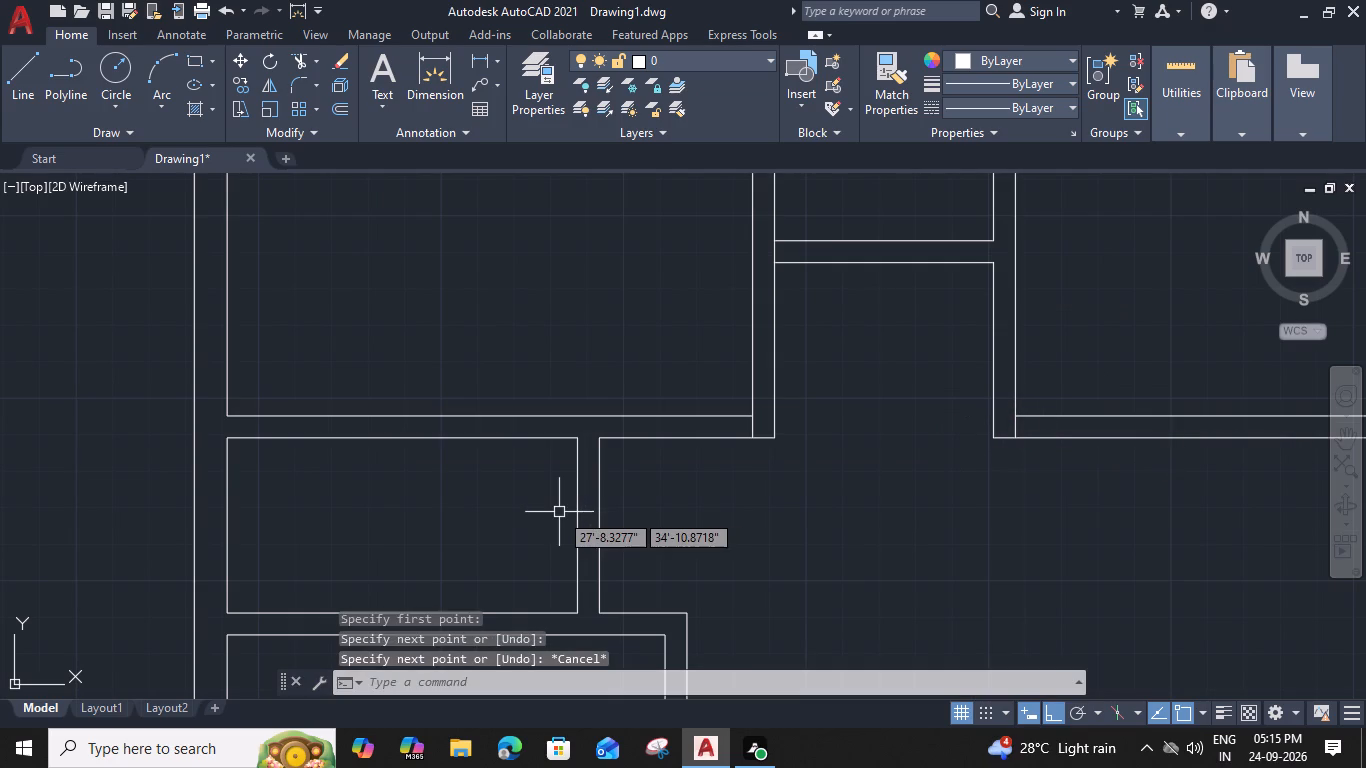
Draw a short line closing the north end of the partition on the east side of the small room below the northwest room.
{"action": "key", "text": "space"}
{"action": "left_click", "coordinate": [579, 438]}
{"action": "left_click", "coordinate": [604, 440]}
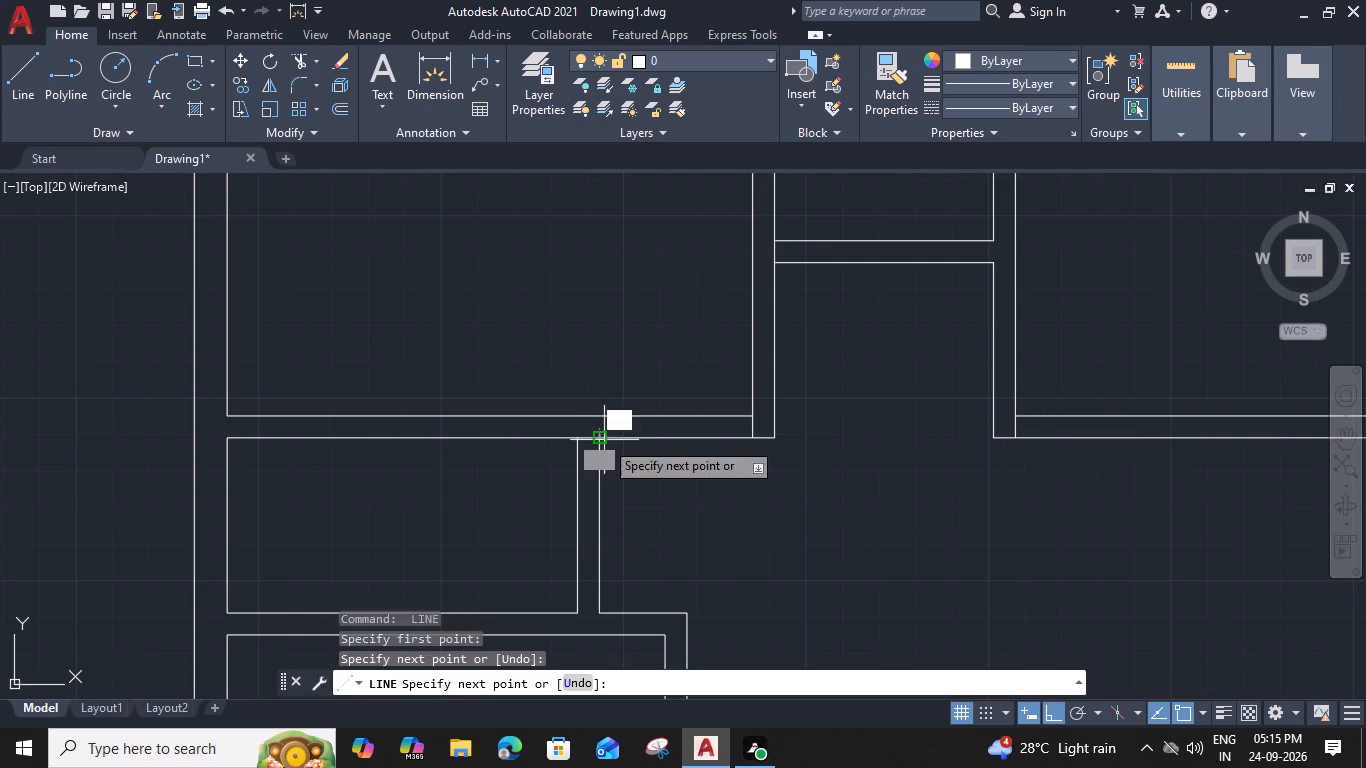
{"action": "key", "text": "Escape"}
Draw a short line from the west-middle room's northeast inner corner east across the partition to its outer face.
{"action": "scroll", "coordinate": [647, 502], "scroll_direction": "down", "scroll_amount": 3}
{"action": "middle_click_drag", "start_coordinate": [647, 504], "coordinate": [667, 427]}
{"action": "scroll", "coordinate": [652, 506], "scroll_direction": "up", "scroll_amount": 2}
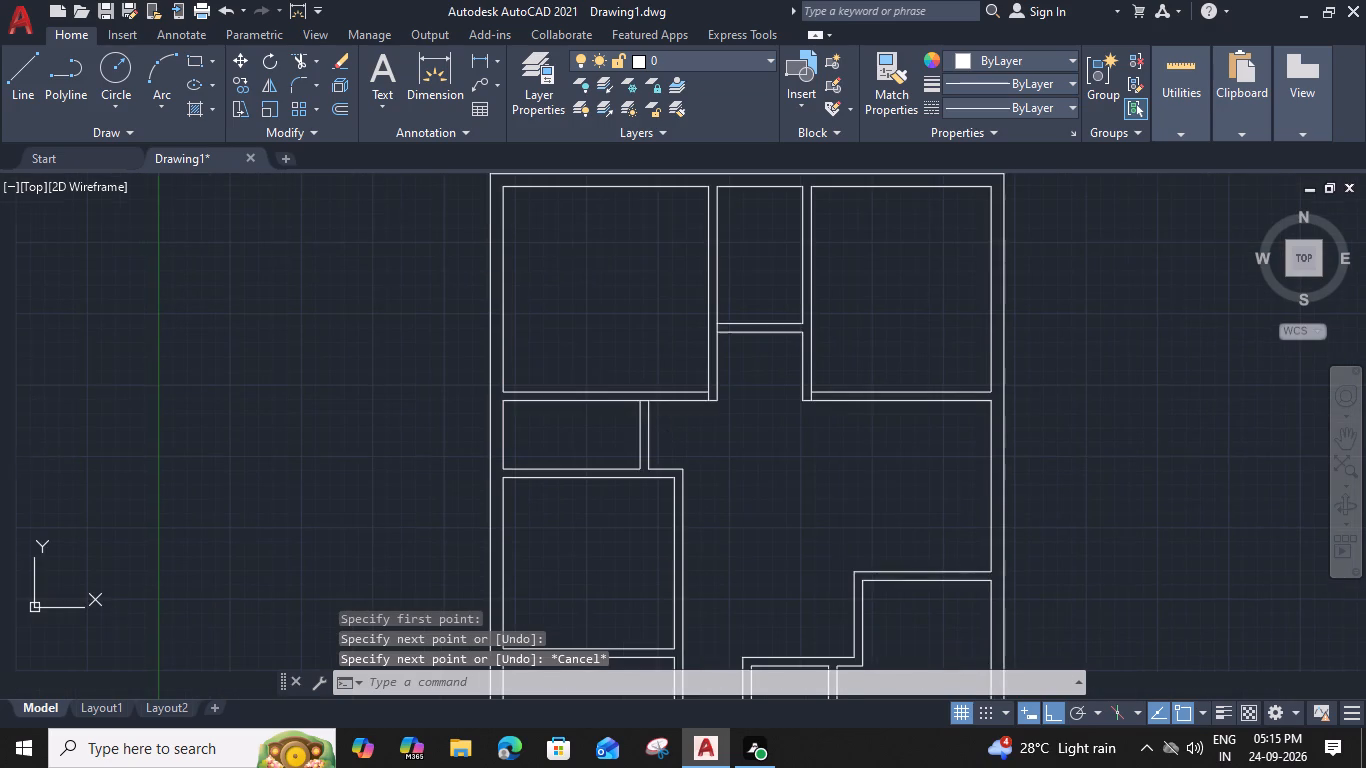
{"action": "key", "text": "space"}
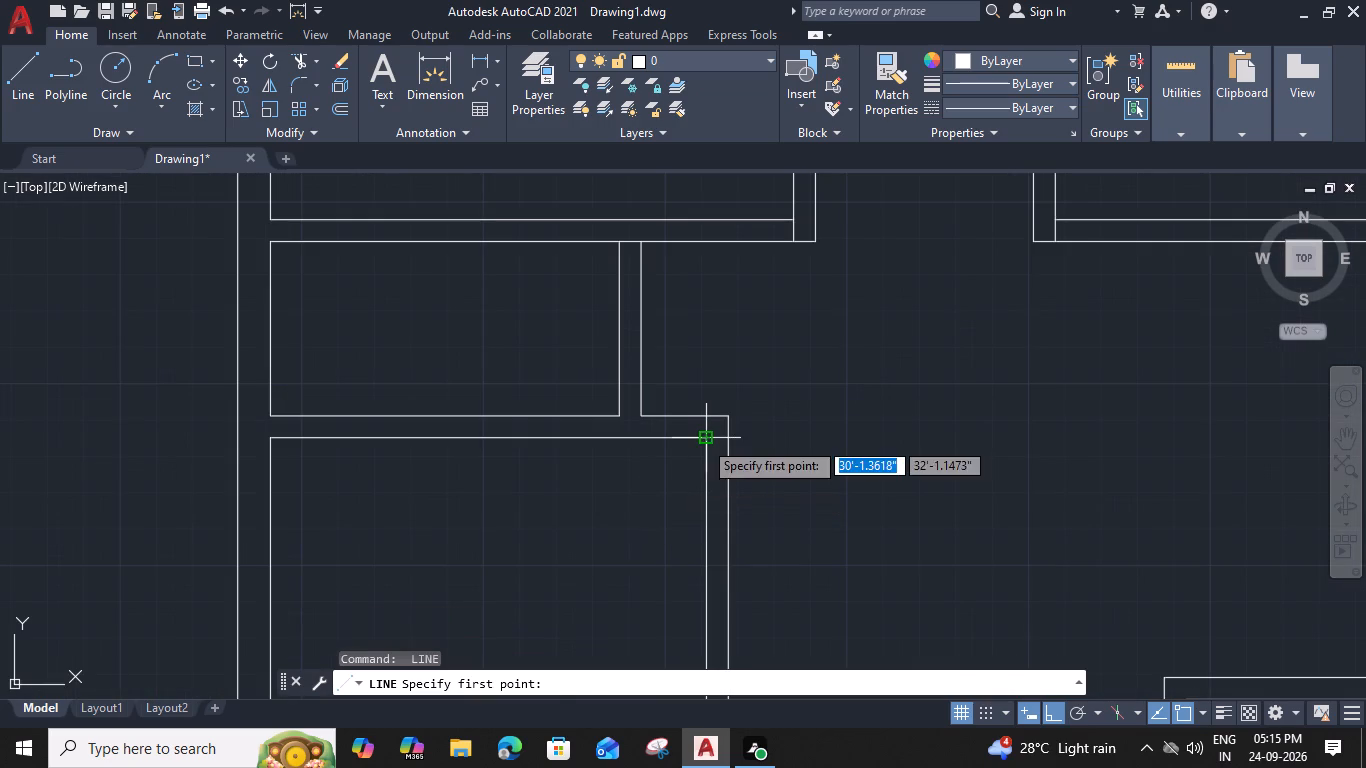
{"action": "left_click", "coordinate": [703, 440]}
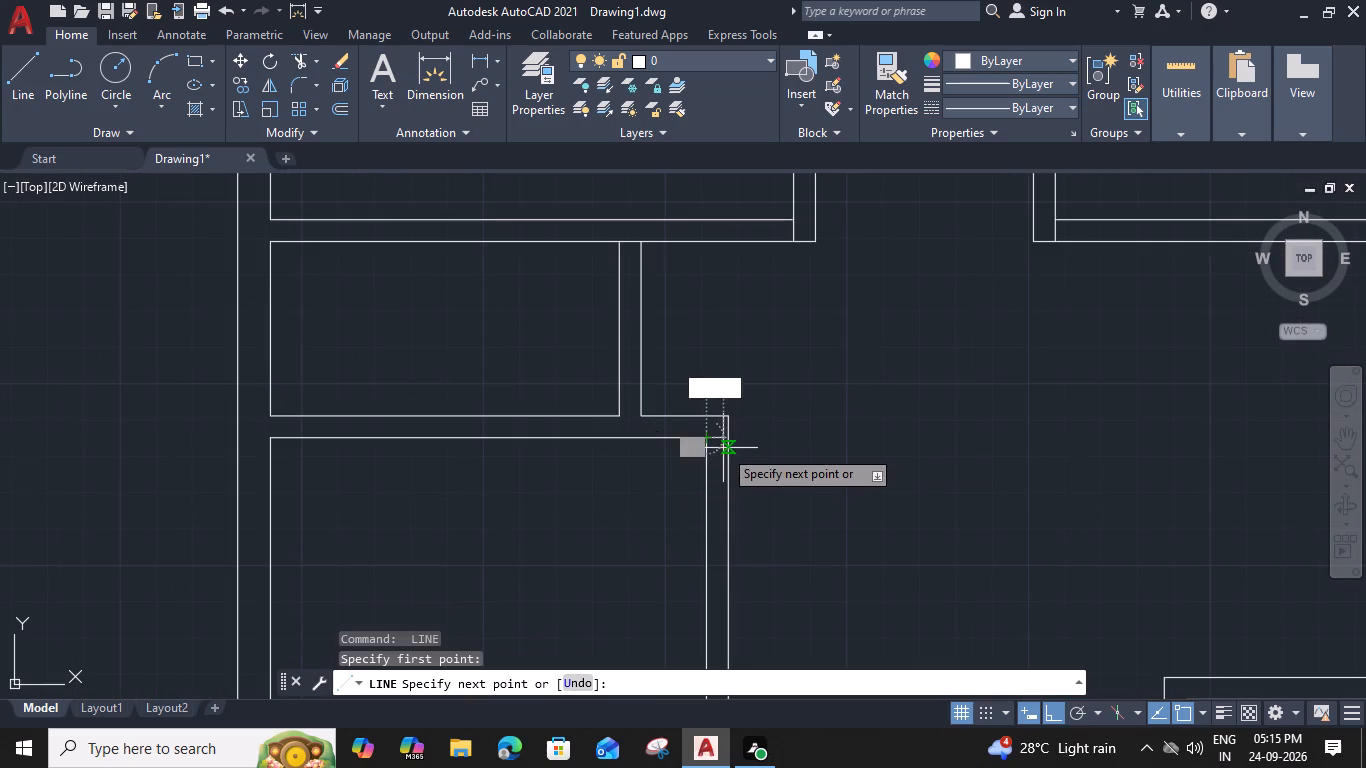
{"action": "left_click", "coordinate": [723, 443]}
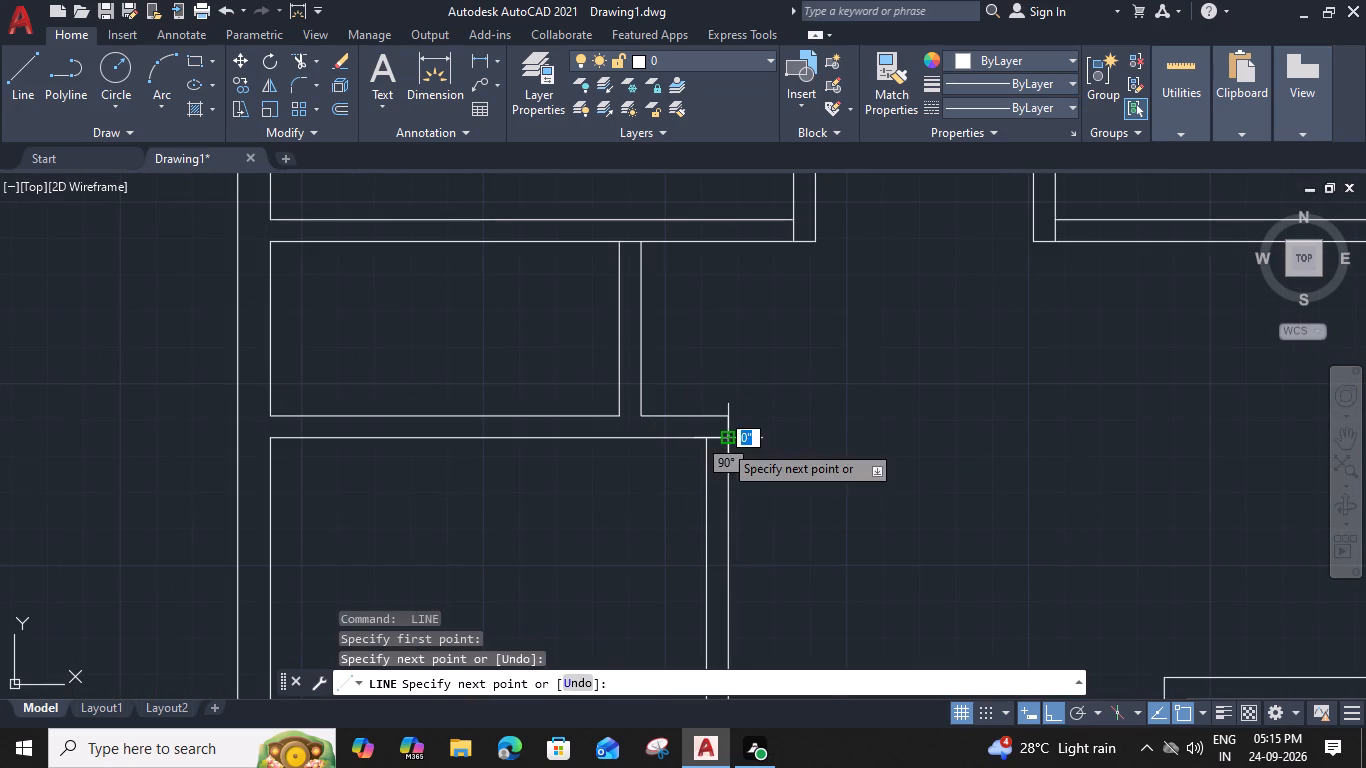
{"action": "key", "text": "Escape"}
Draw a 6" line from the southwest room's northeast inner corner east across the partition to the opposite wall face.
{"action": "scroll", "coordinate": [824, 505], "scroll_direction": "down", "scroll_amount": 2}
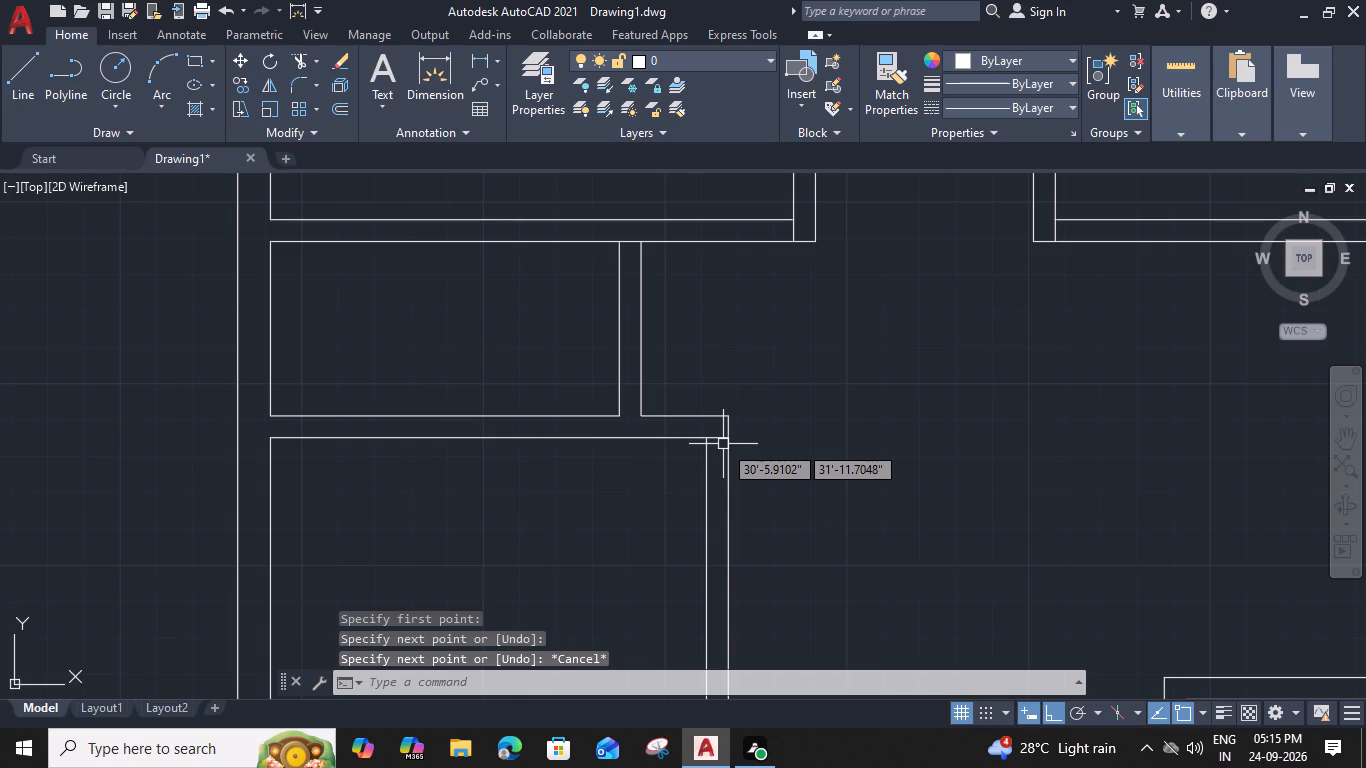
{"action": "middle_click_drag", "start_coordinate": [948, 487], "coordinate": [976, 166]}
{"action": "scroll", "coordinate": [936, 394], "scroll_direction": "down", "scroll_amount": 1}
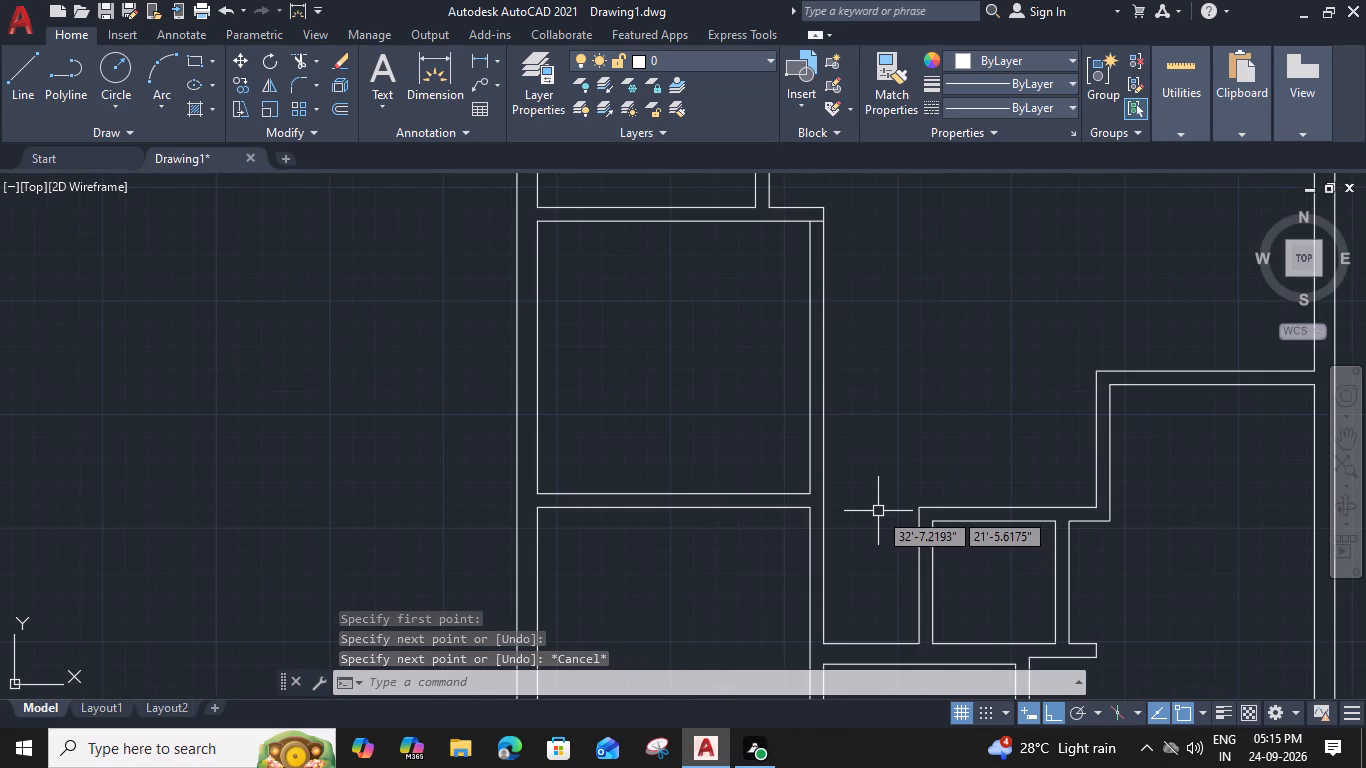
{"action": "middle_click_drag", "start_coordinate": [879, 465], "coordinate": [876, 399]}
{"action": "scroll", "coordinate": [847, 434], "scroll_direction": "up", "scroll_amount": 3}
{"action": "key", "text": "space"}
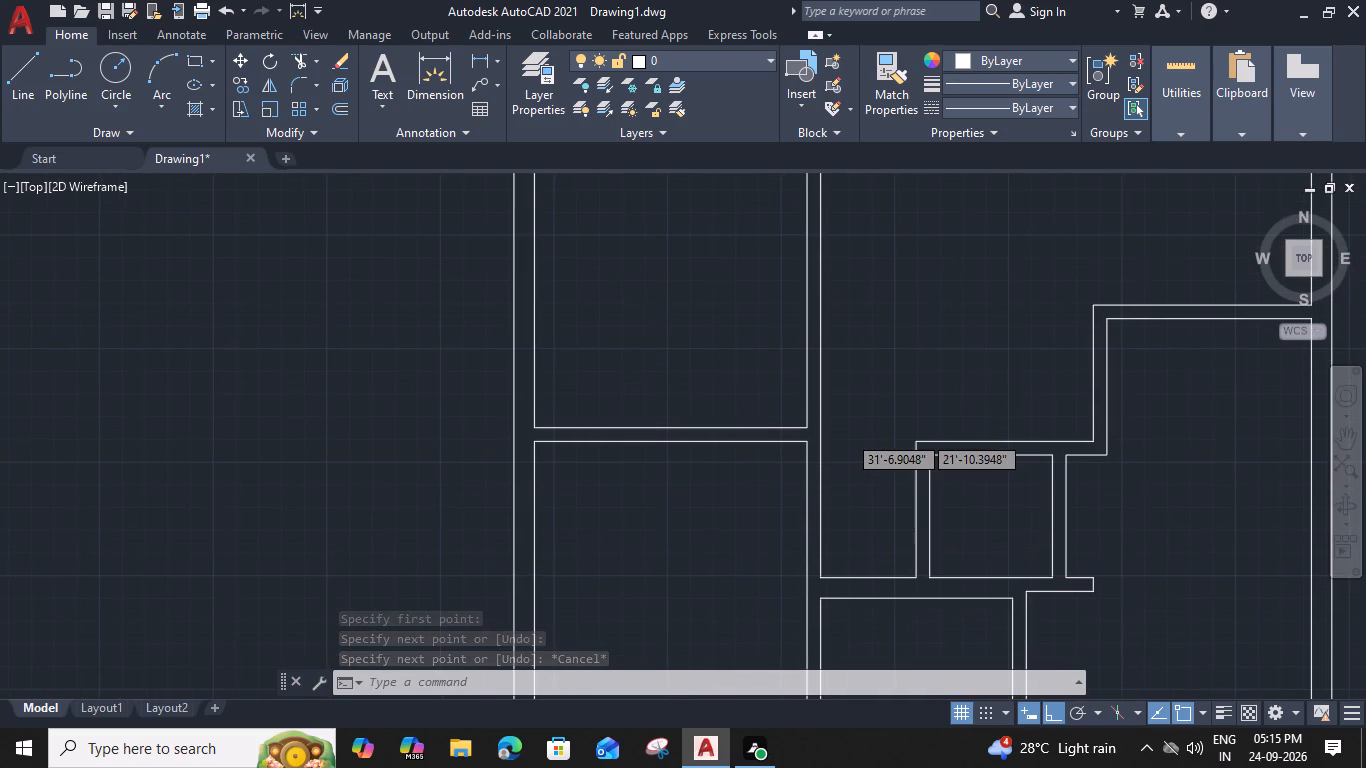
{"action": "left_click", "coordinate": [687, 458]}
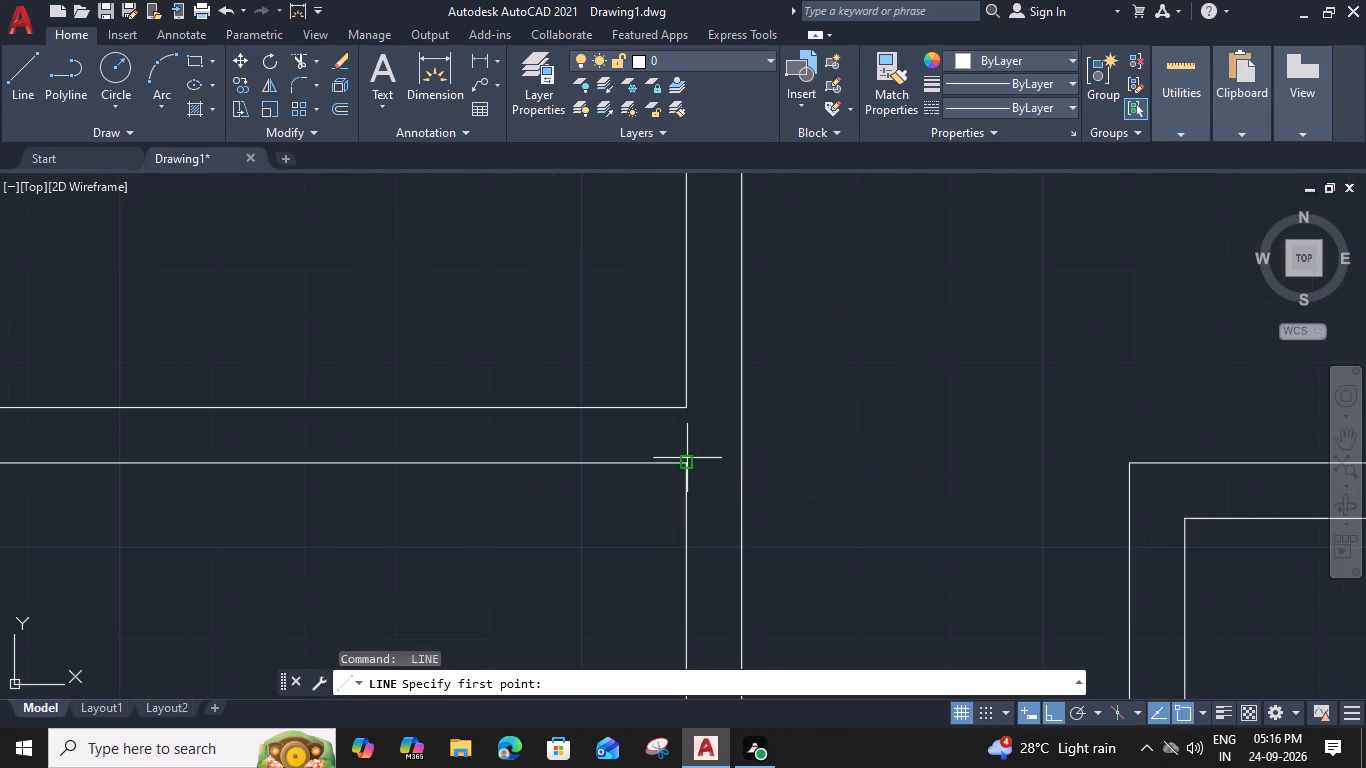
{"action": "left_click", "coordinate": [740, 466]}
{"action": "key", "text": "Escape"}
Draw a short vertical line closing the west end of the wall above the south-middle space, where it meets the southwest room's partition.
{"action": "scroll", "coordinate": [740, 466], "scroll_direction": "down", "scroll_amount": 3}
{"action": "middle_click_drag", "start_coordinate": [984, 486], "coordinate": [907, 444]}
{"action": "scroll", "coordinate": [658, 594], "scroll_direction": "up", "scroll_amount": 2}
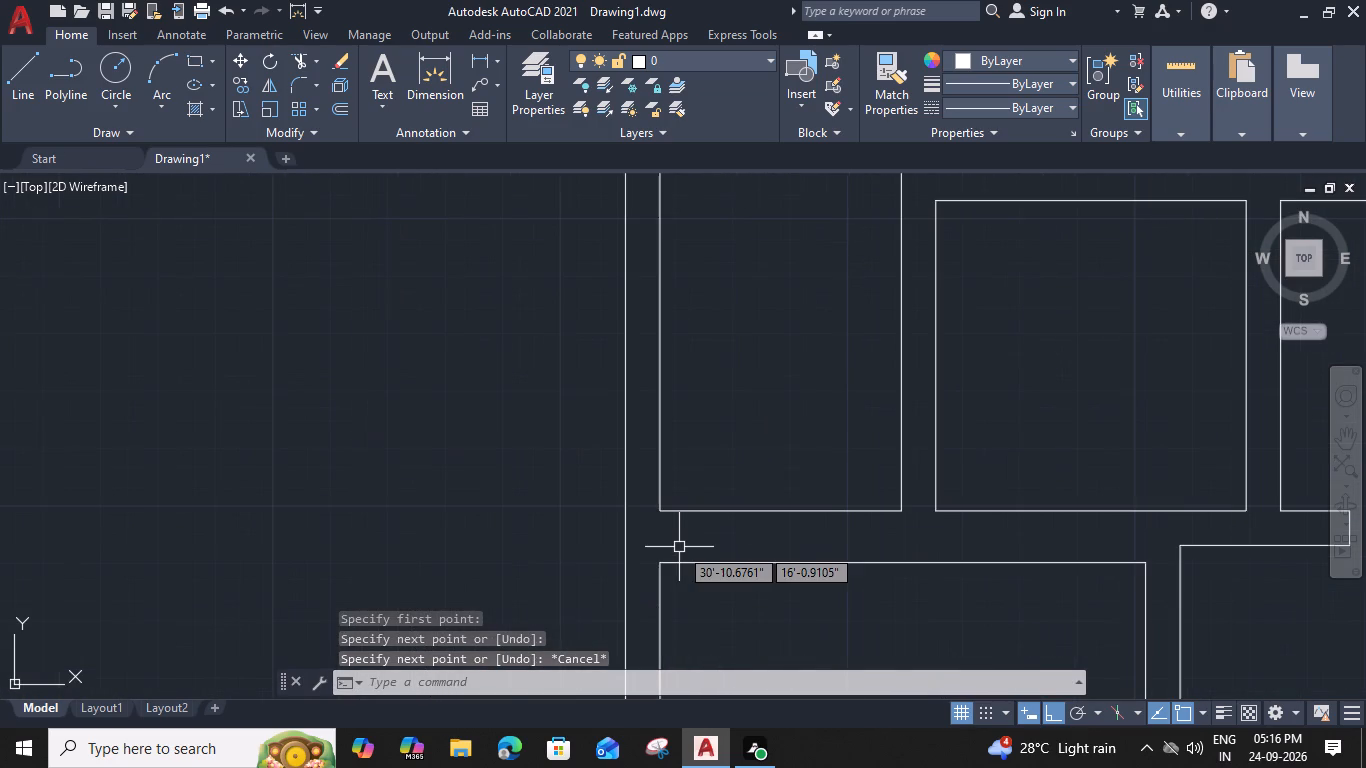
{"action": "key", "text": "space"}
{"action": "left_click", "coordinate": [657, 509]}
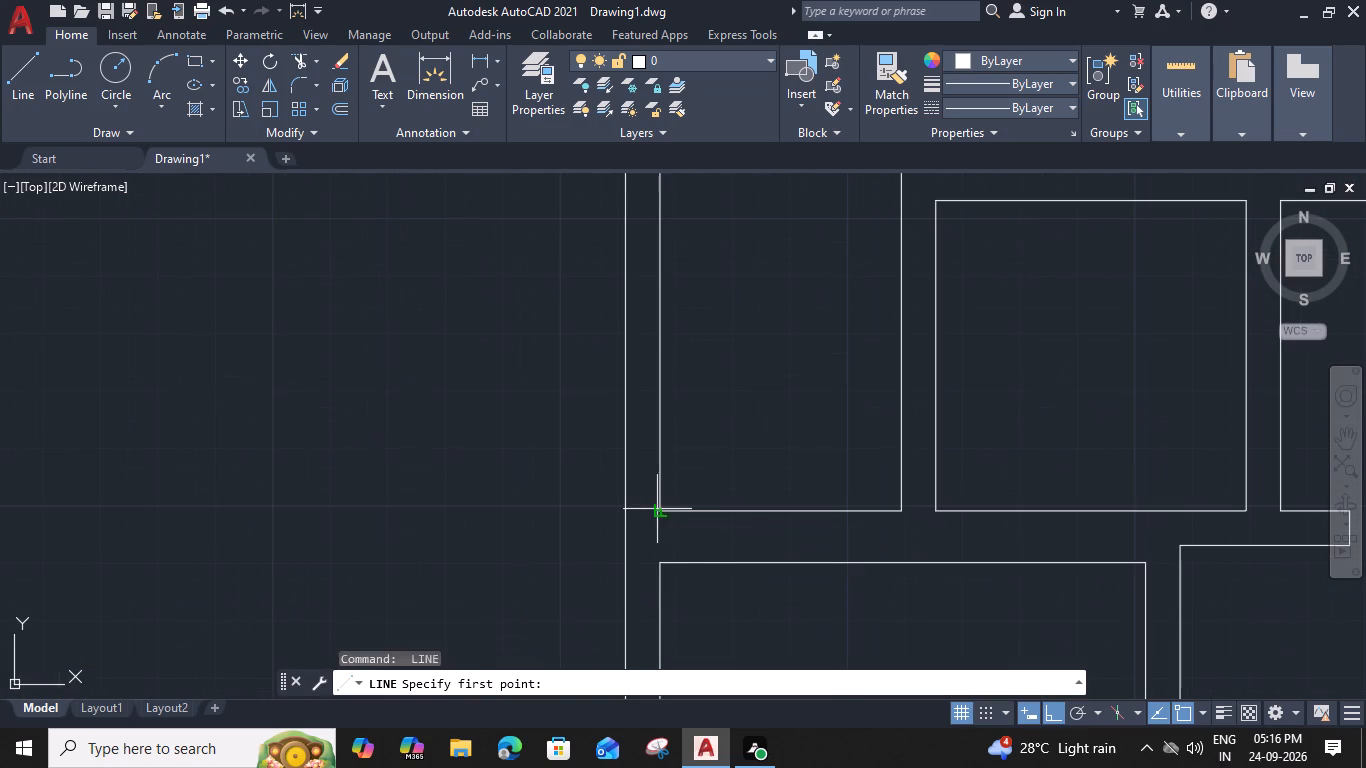
{"action": "left_click", "coordinate": [655, 566]}
{"action": "key", "text": "Escape"}
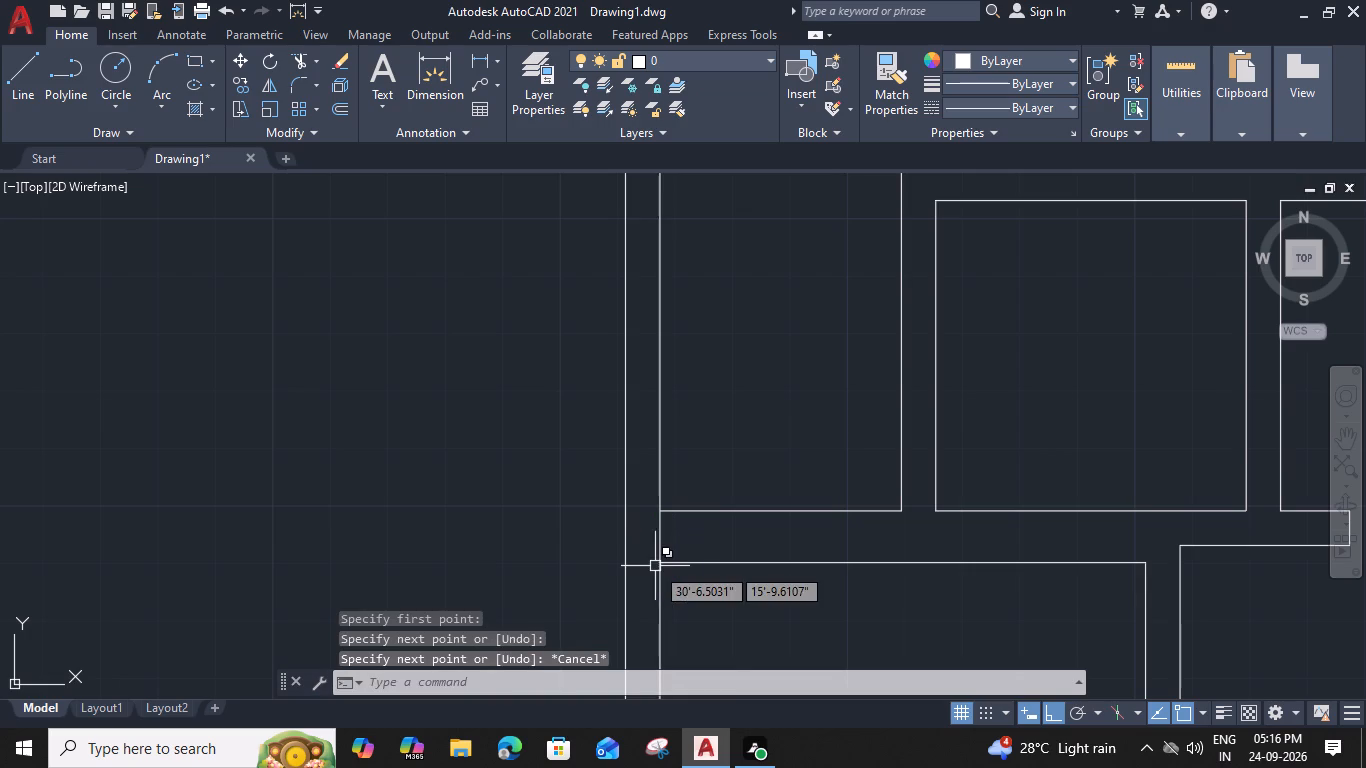
Draw a 6" line from the small square room's northwest inner corner west across the partition to its outer face.
{"action": "scroll", "coordinate": [917, 452], "scroll_direction": "down", "scroll_amount": 1}
{"action": "middle_click_drag", "start_coordinate": [931, 449], "coordinate": [756, 495]}
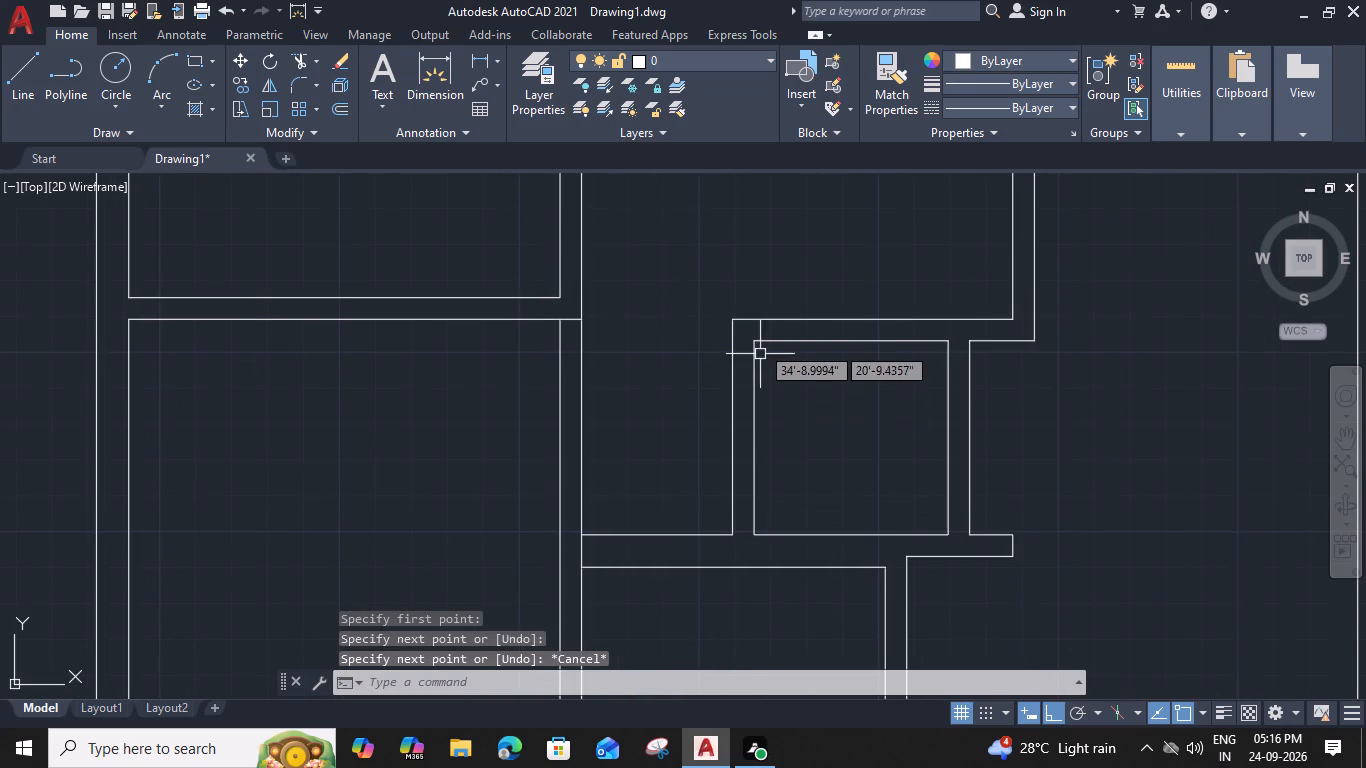
{"action": "scroll", "coordinate": [759, 330], "scroll_direction": "up", "scroll_amount": 2}
{"action": "key", "text": "space"}
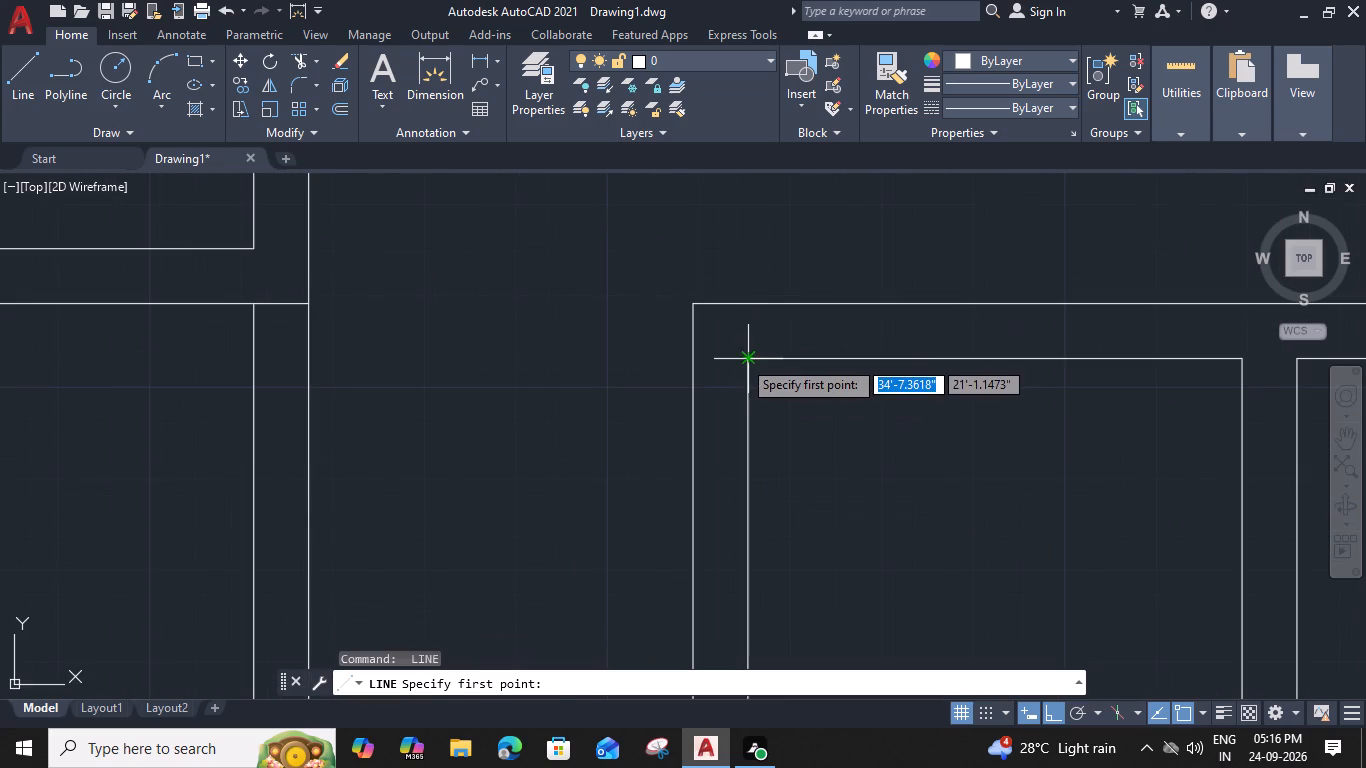
{"action": "left_click", "coordinate": [742, 359]}
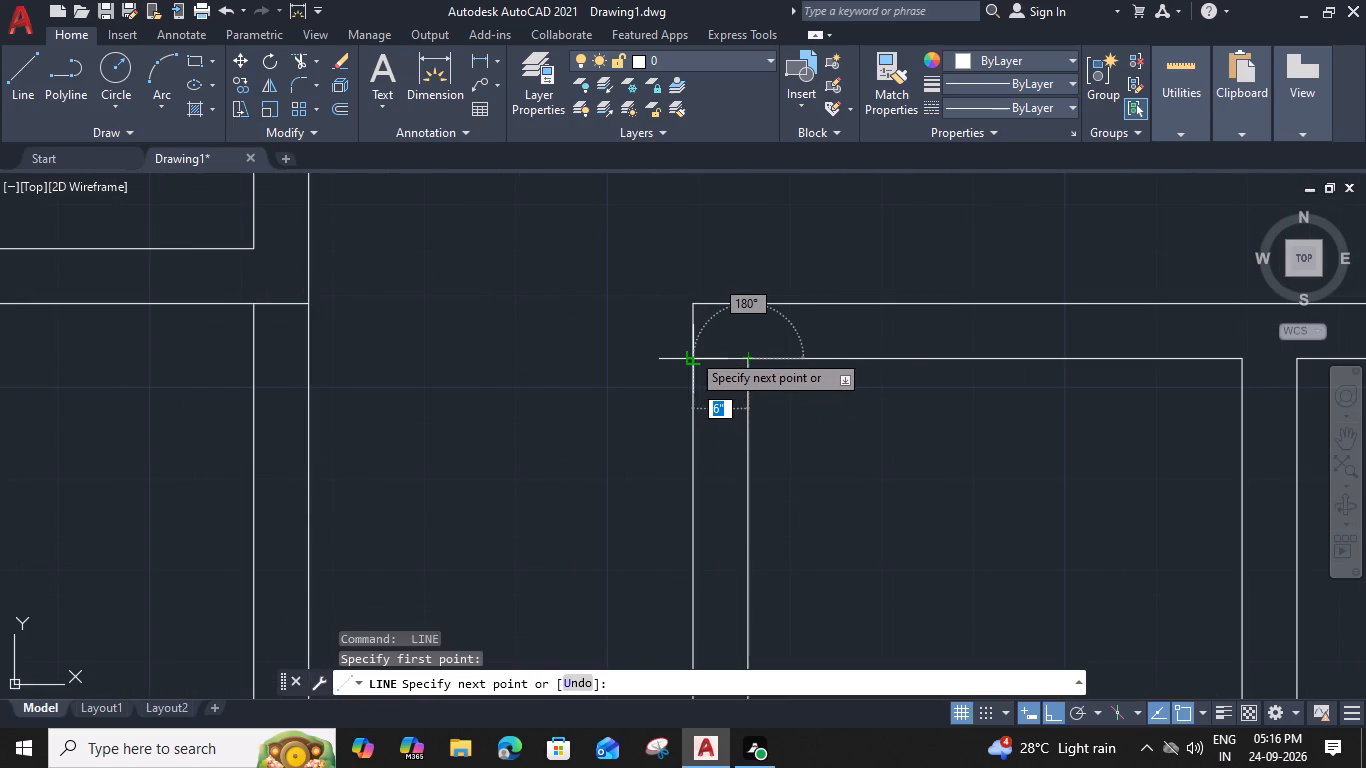
{"action": "left_click", "coordinate": [691, 355]}
{"action": "key", "text": "Escape"}
Draw a short line from the southeast room's northwest inner corner west across the partition to its outer face.
{"action": "scroll", "coordinate": [755, 415], "scroll_direction": "down", "scroll_amount": 2}
{"action": "middle_click_drag", "start_coordinate": [863, 474], "coordinate": [713, 434]}
{"action": "middle_click_drag", "start_coordinate": [864, 408], "coordinate": [857, 415]}
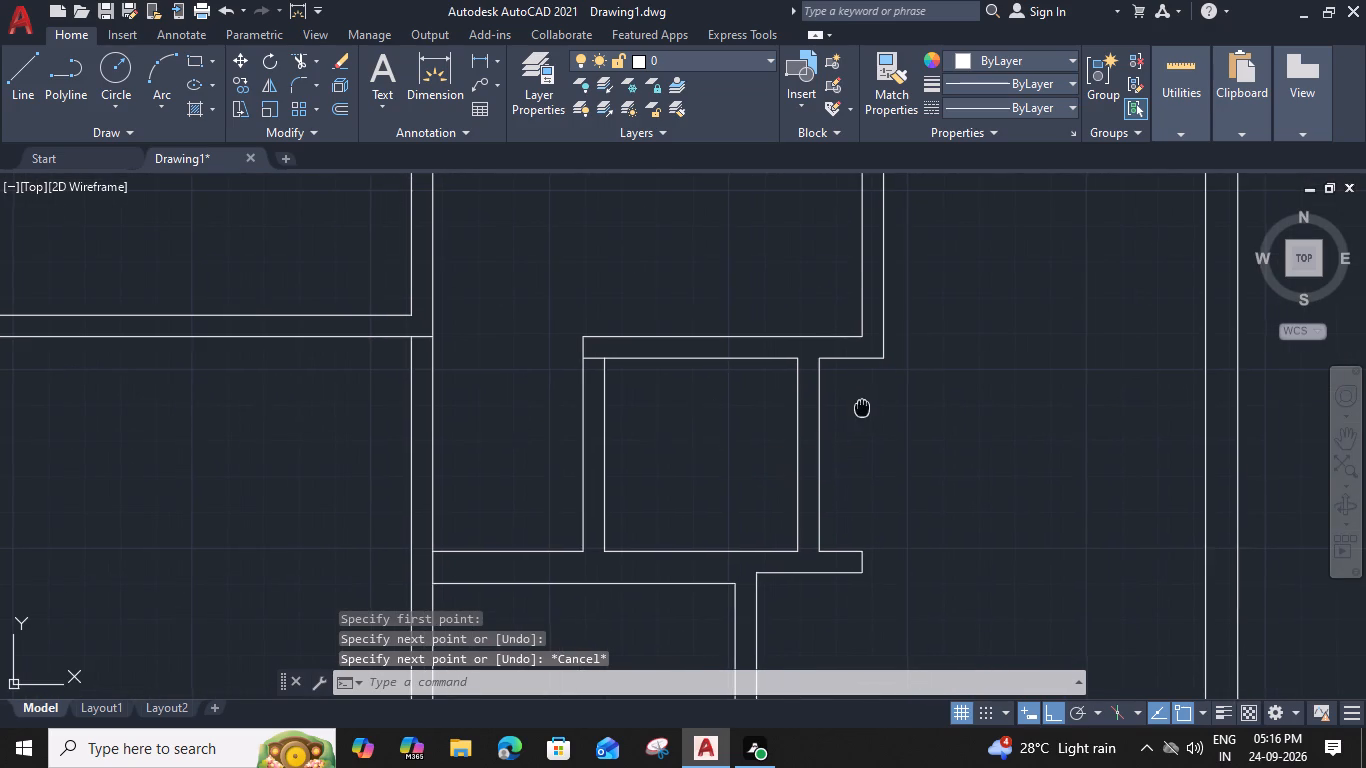
{"action": "middle_click_drag", "start_coordinate": [857, 415], "coordinate": [779, 691]}
{"action": "scroll", "coordinate": [877, 495], "scroll_direction": "down", "scroll_amount": 2}
{"action": "middle_click_drag", "start_coordinate": [892, 499], "coordinate": [885, 500]}
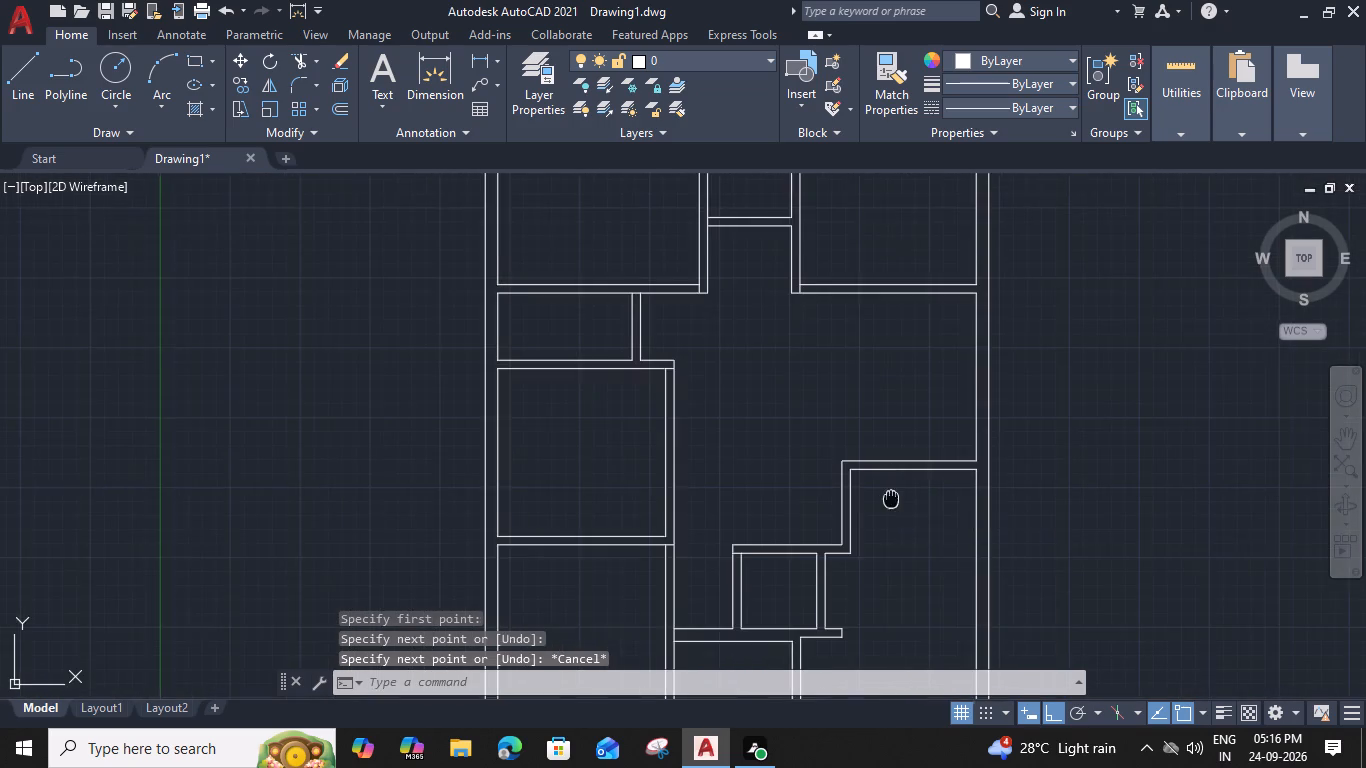
{"action": "middle_click_drag", "start_coordinate": [885, 500], "coordinate": [846, 519]}
{"action": "middle_click_drag", "start_coordinate": [817, 375], "coordinate": [831, 374]}
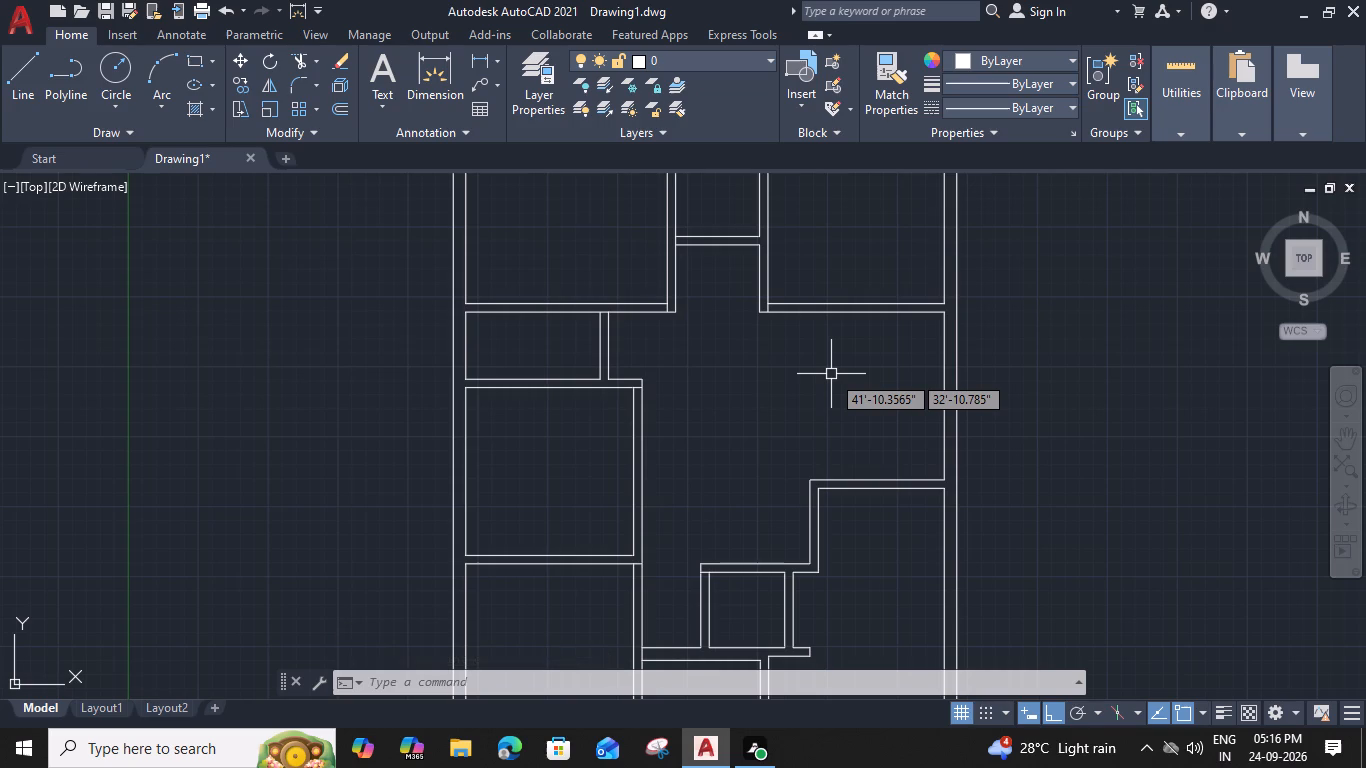
{"action": "key", "text": "Escape"}
{"action": "key", "text": "space"}
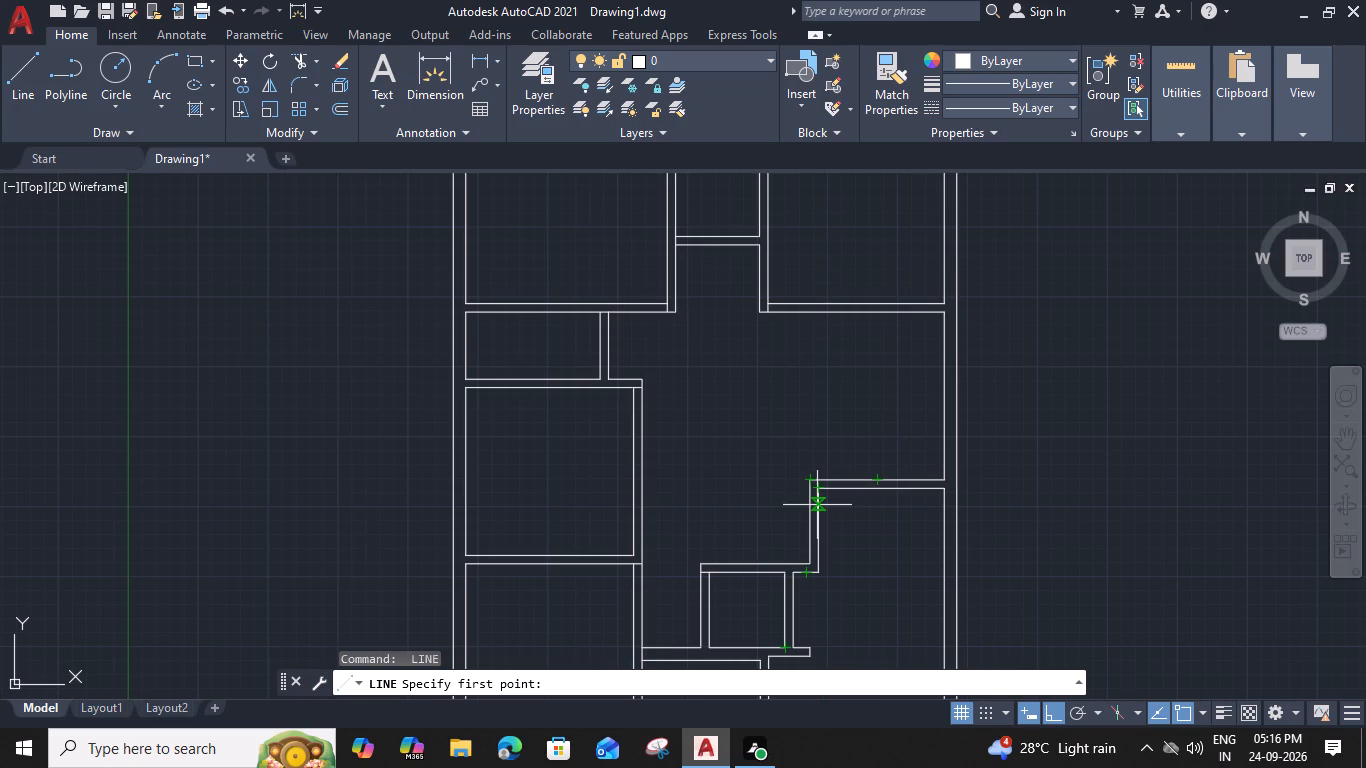
{"action": "scroll", "coordinate": [836, 445], "scroll_direction": "up", "scroll_amount": 2}
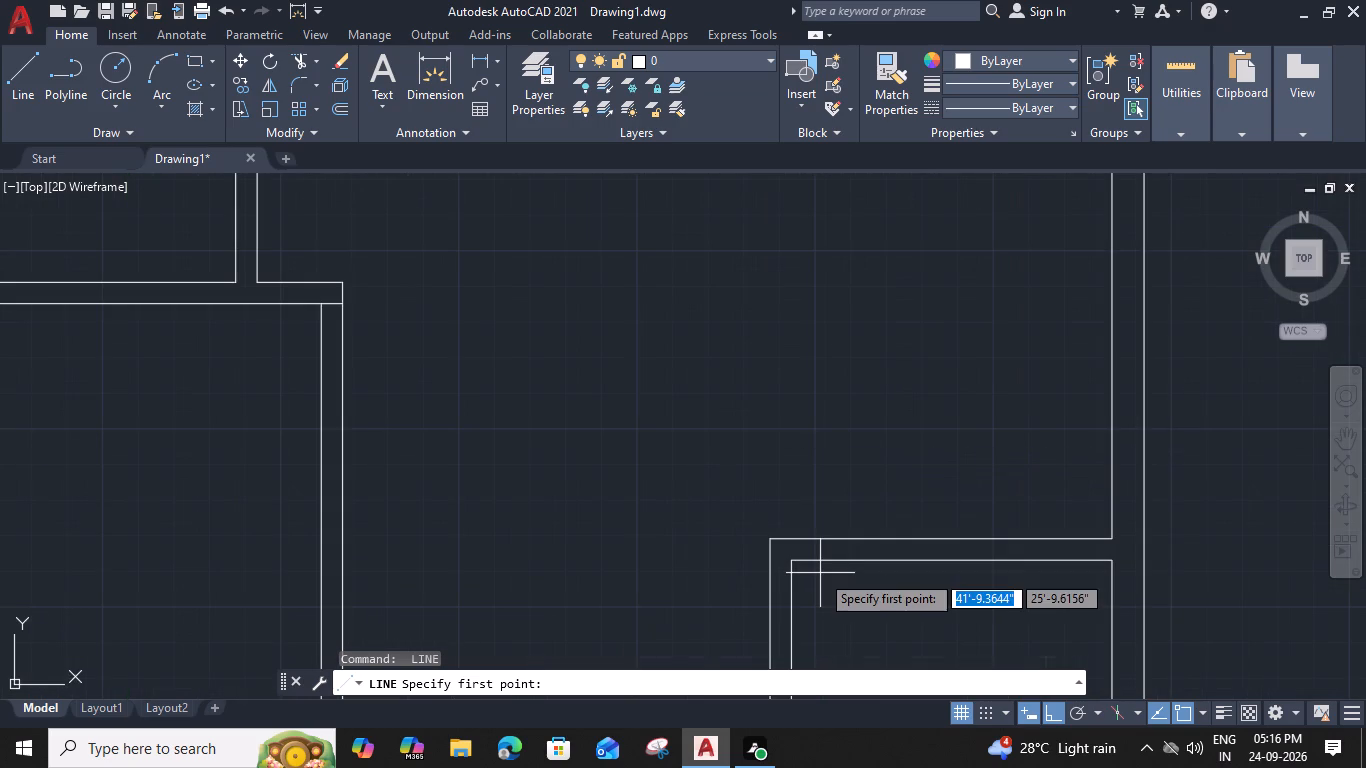
{"action": "left_click", "coordinate": [797, 562]}
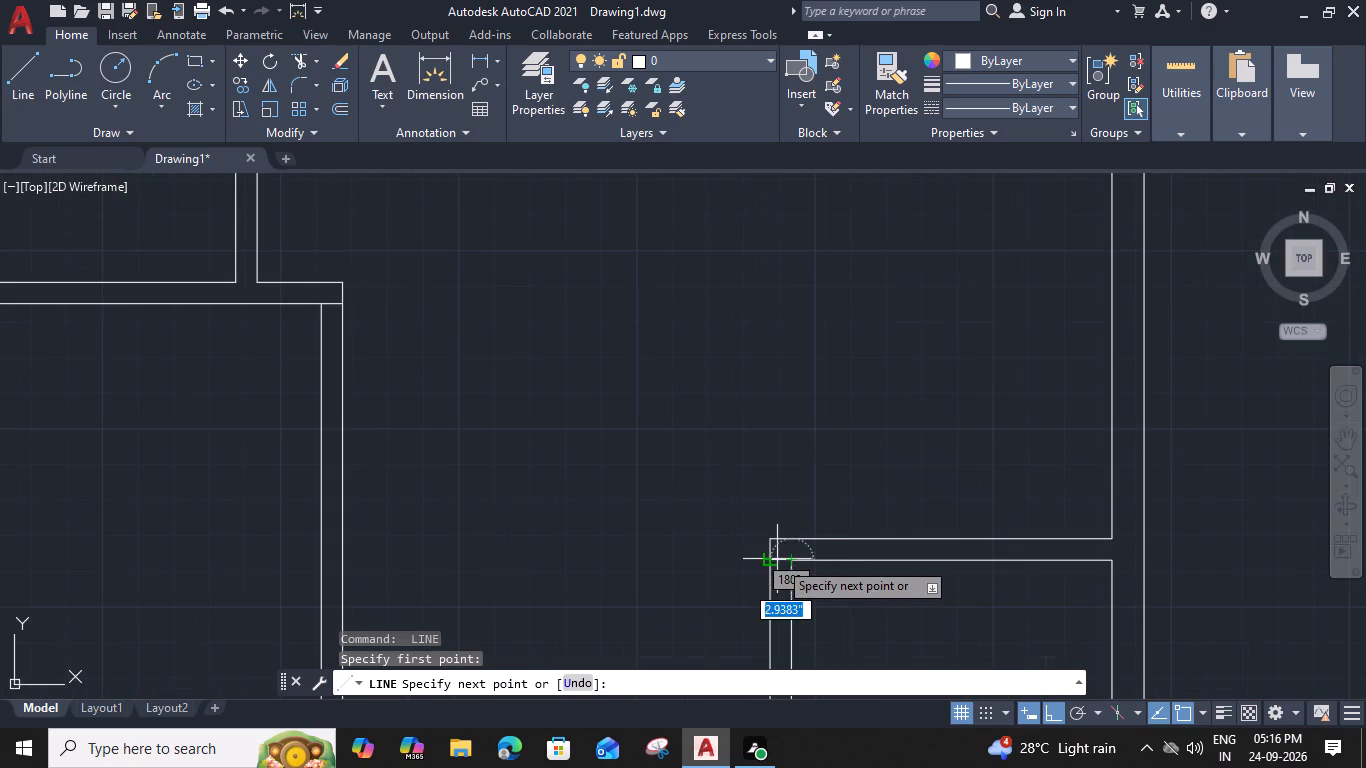
{"action": "left_click", "coordinate": [773, 558]}
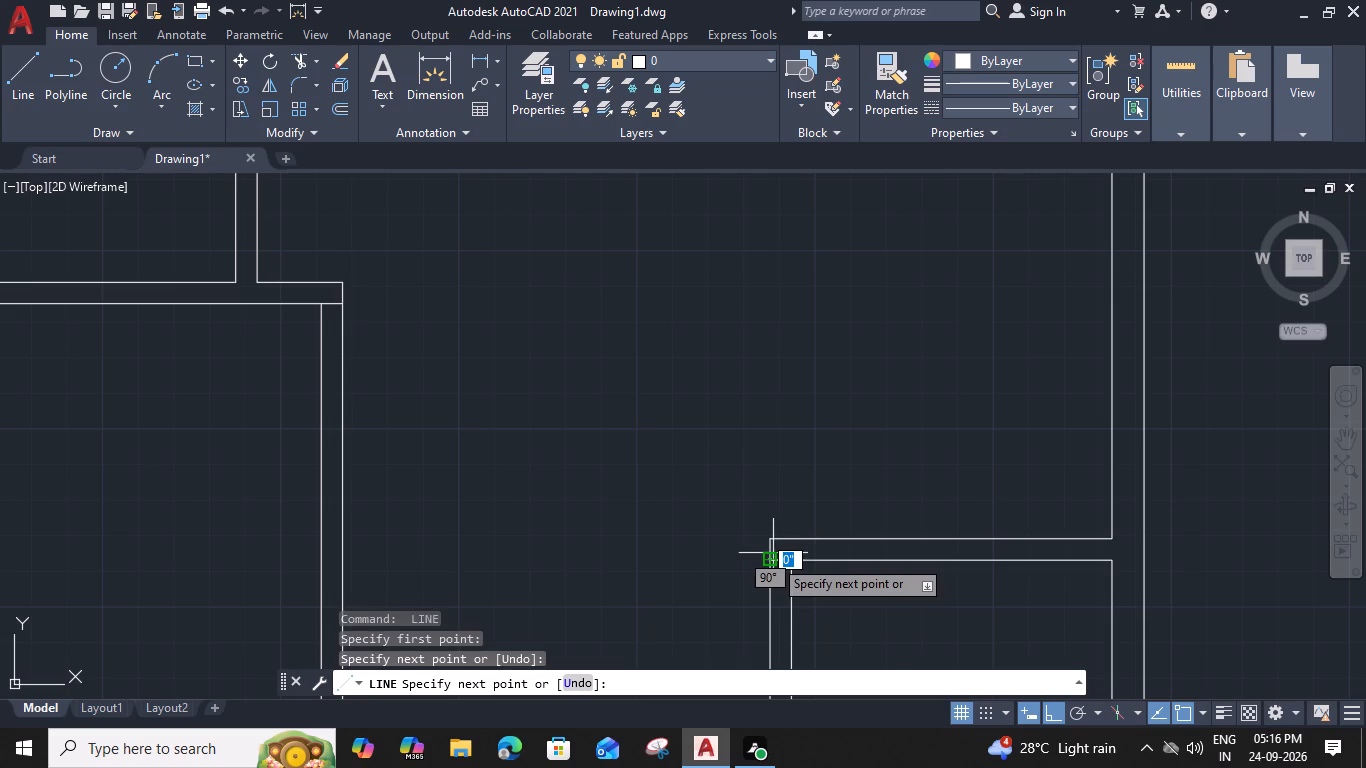
{"action": "key", "text": "Escape"}
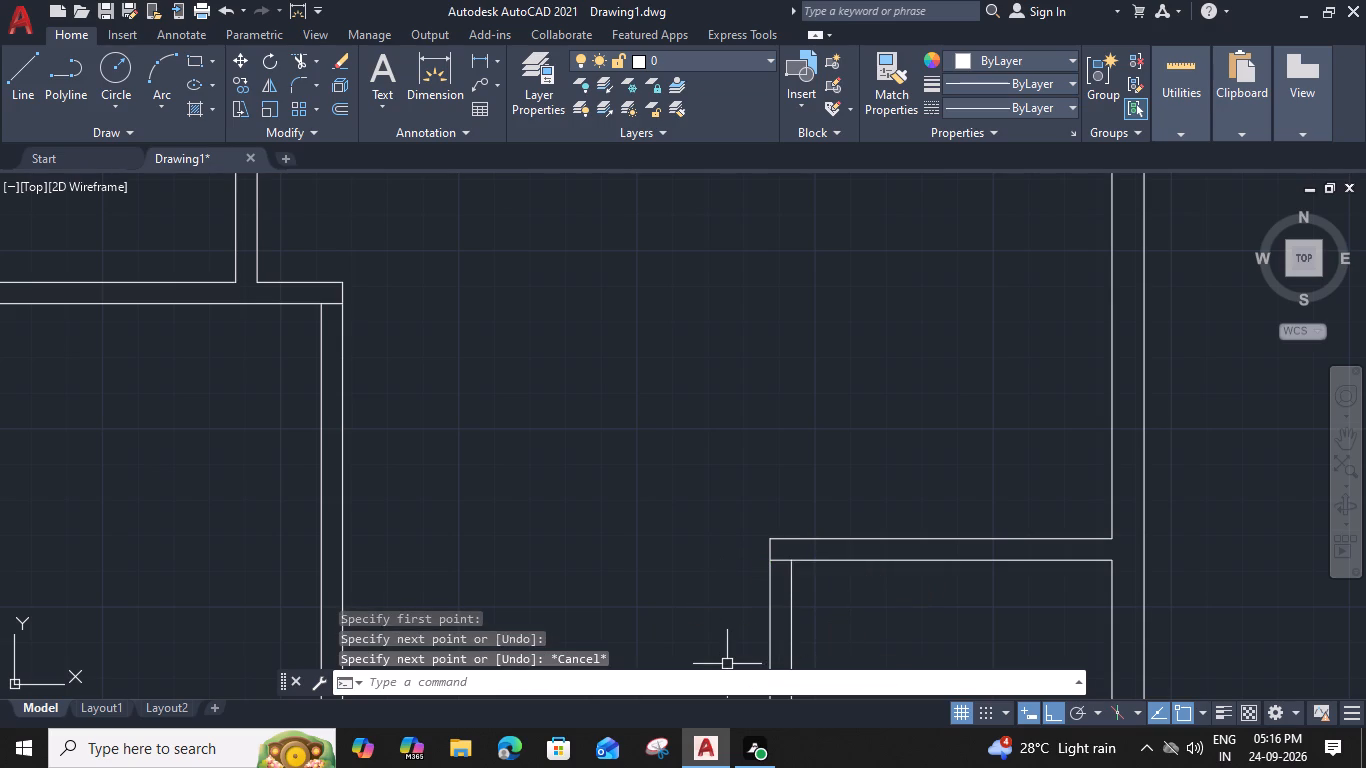
Look over the whole floor plan, checking the wall junctions from the south rooms up to the northwest room's south wall.
{"action": "scroll", "coordinate": [856, 257], "scroll_direction": "down", "scroll_amount": 1}
{"action": "middle_click_drag", "start_coordinate": [855, 280], "coordinate": [1079, 402]}
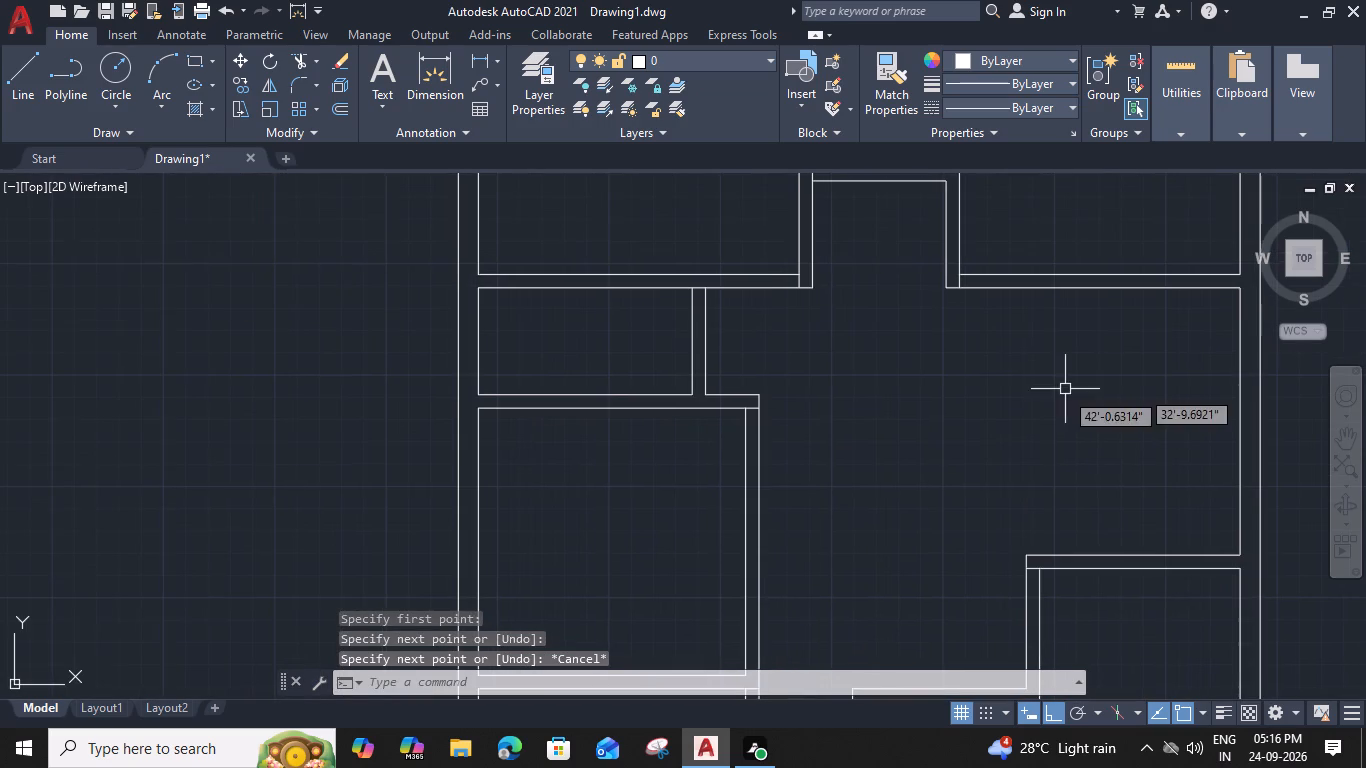
{"action": "middle_click_drag", "start_coordinate": [1056, 479], "coordinate": [1103, 425]}
{"action": "scroll", "coordinate": [1089, 434], "scroll_direction": "down", "scroll_amount": 1}
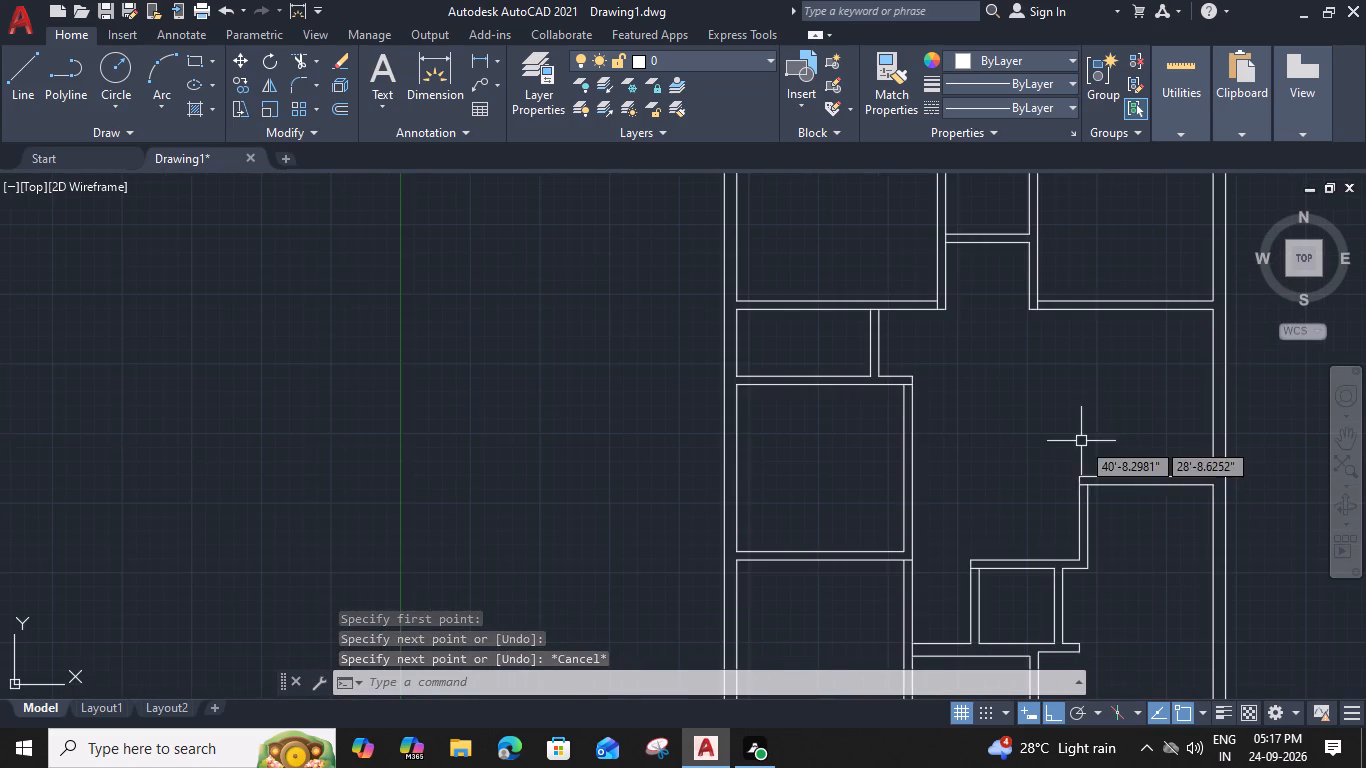
{"action": "middle_click_drag", "start_coordinate": [1059, 460], "coordinate": [898, 301]}
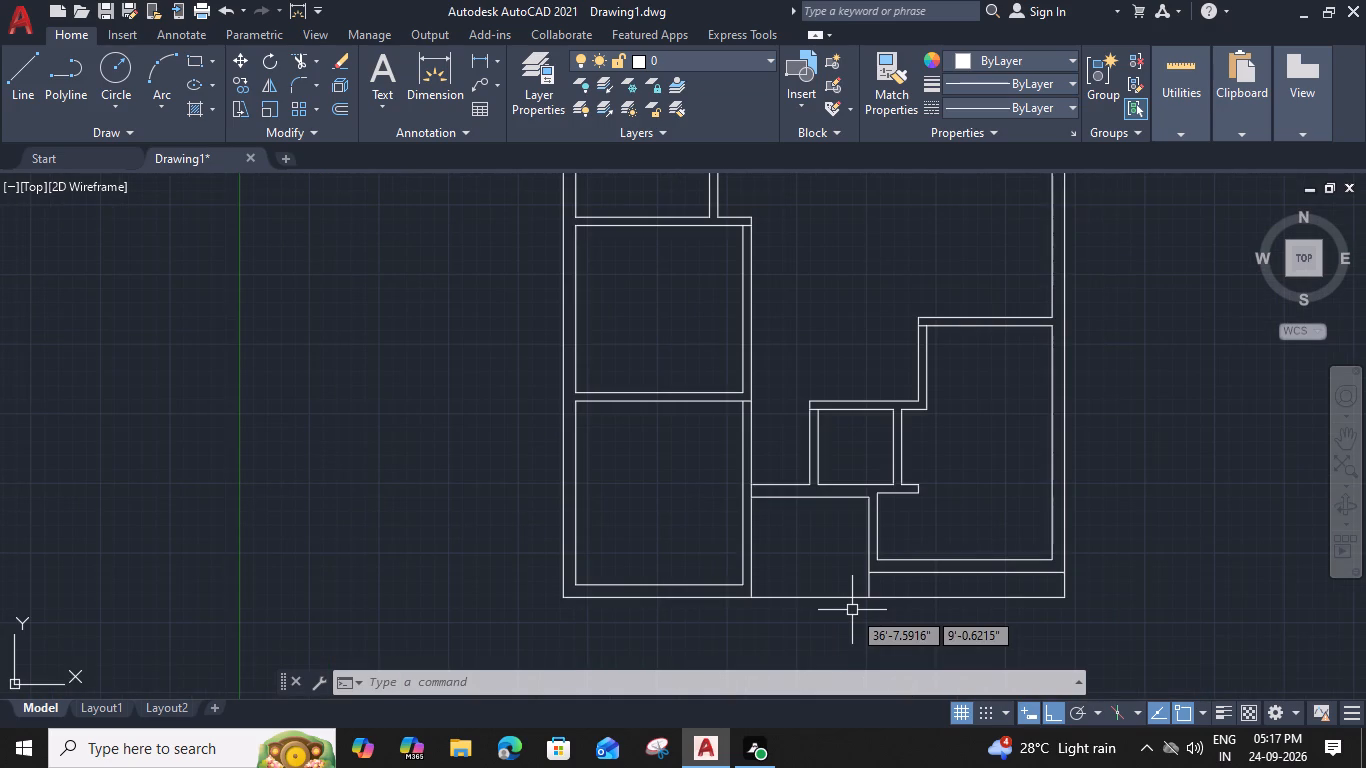
{"action": "middle_click_drag", "start_coordinate": [774, 572], "coordinate": [773, 572]}
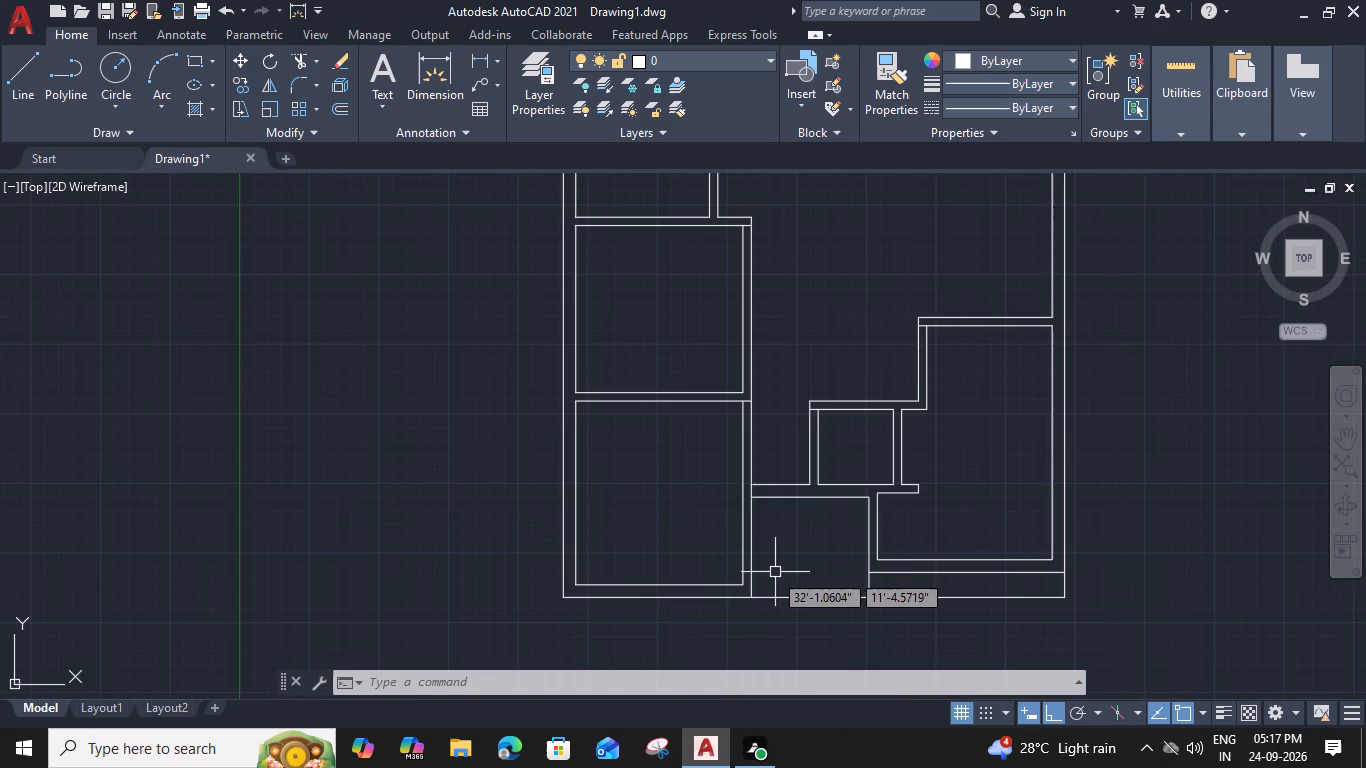
{"action": "middle_click_drag", "start_coordinate": [773, 572], "coordinate": [757, 596]}
{"action": "scroll", "coordinate": [860, 385], "scroll_direction": "up", "scroll_amount": 1}
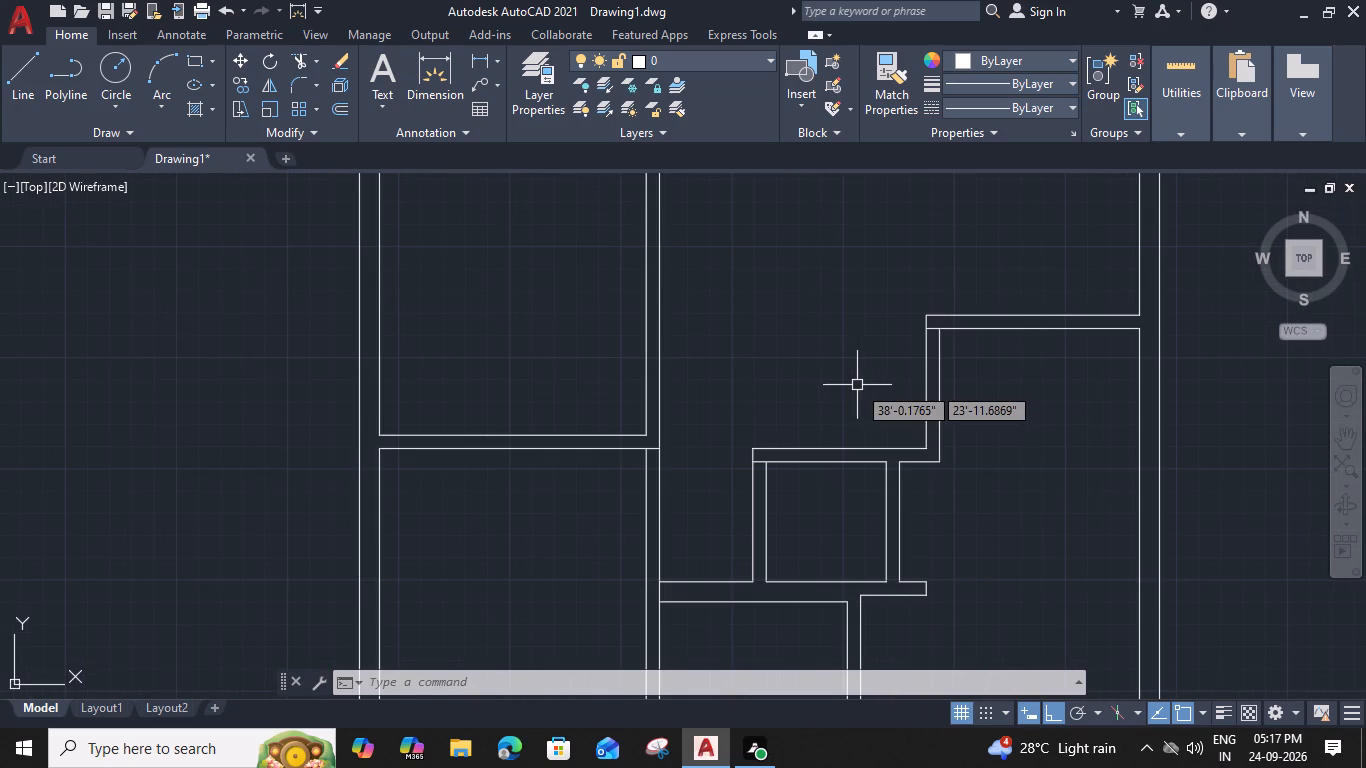
{"action": "scroll", "coordinate": [857, 385], "scroll_direction": "down", "scroll_amount": 3}
{"action": "middle_click_drag", "start_coordinate": [857, 385], "coordinate": [886, 435]}
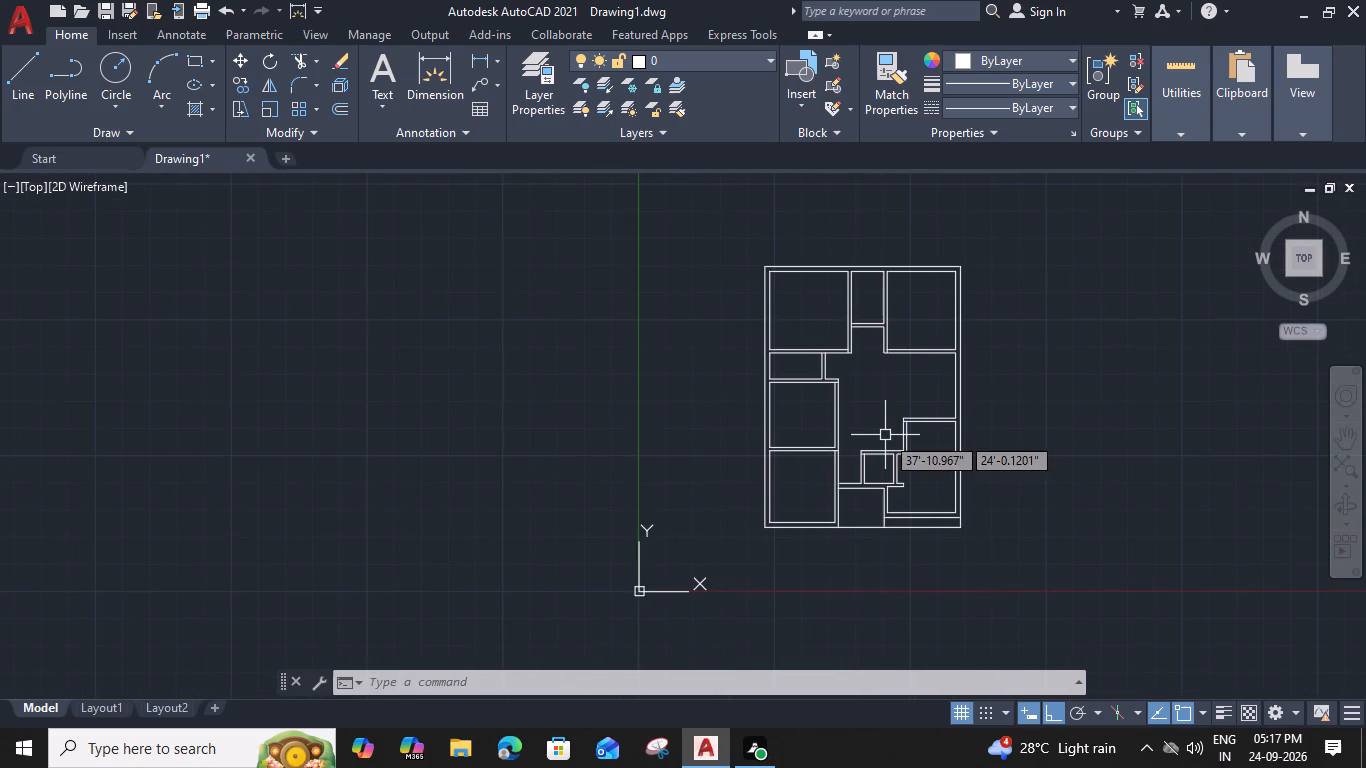
{"action": "scroll", "coordinate": [836, 352], "scroll_direction": "up", "scroll_amount": 2}
{"action": "middle_click_drag", "start_coordinate": [892, 356], "coordinate": [827, 416]}
{"action": "scroll", "coordinate": [824, 377], "scroll_direction": "up", "scroll_amount": 1}
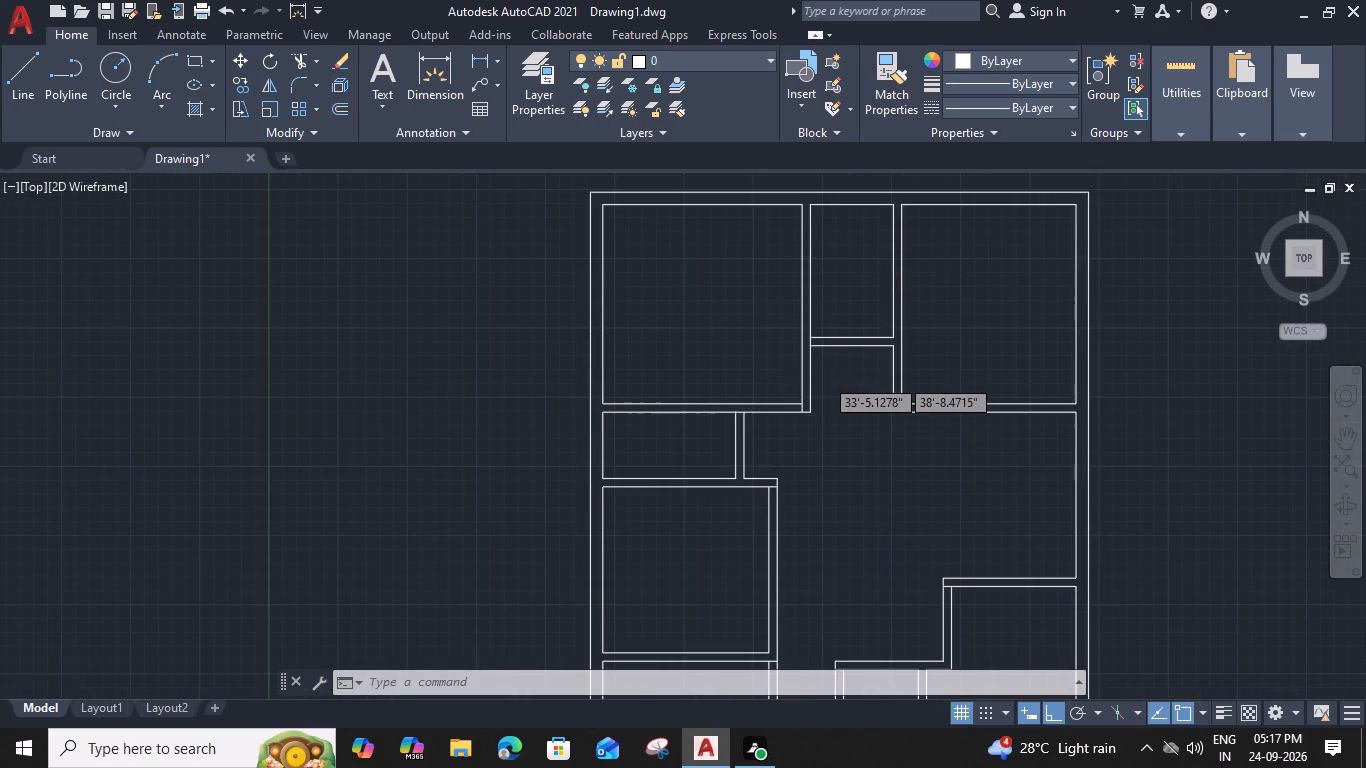
{"action": "middle_click_drag", "start_coordinate": [824, 377], "coordinate": [826, 472]}
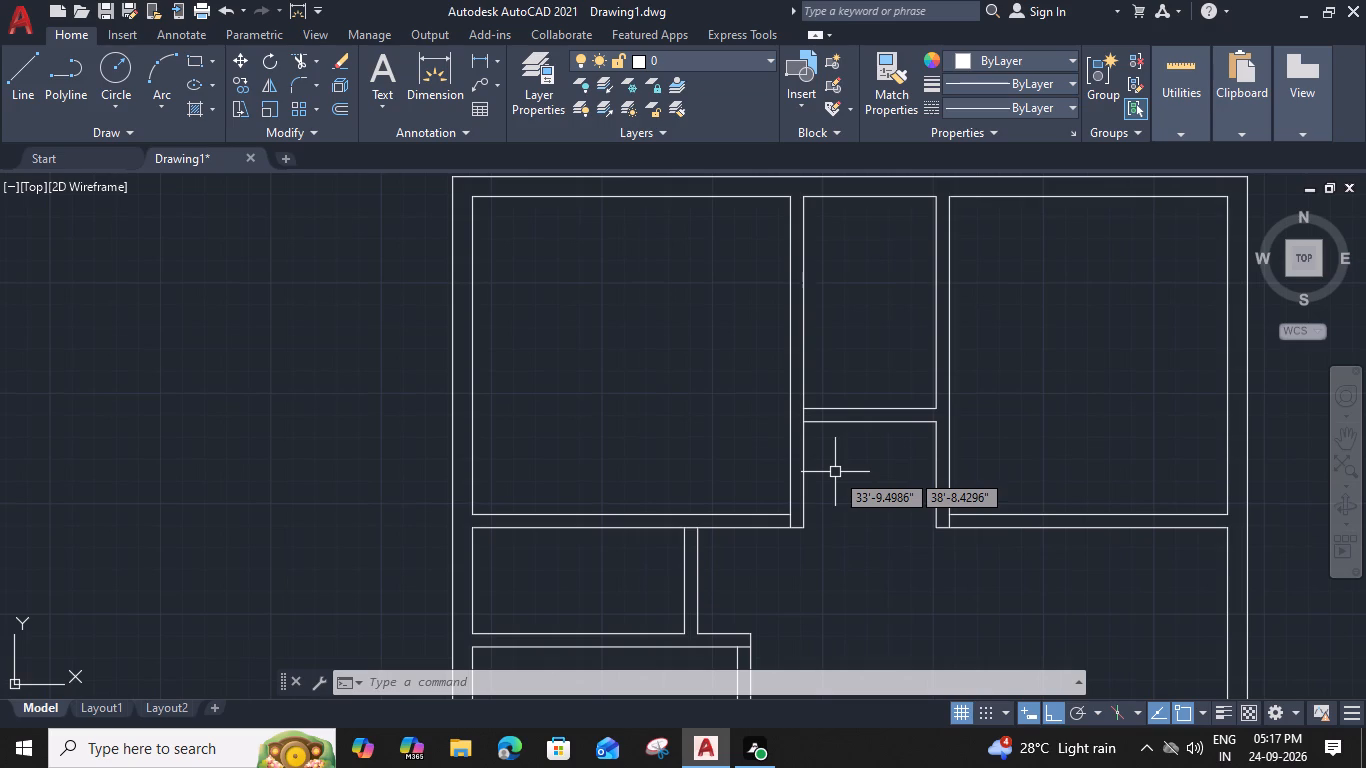
{"action": "scroll", "coordinate": [692, 539], "scroll_direction": "up", "scroll_amount": 3}
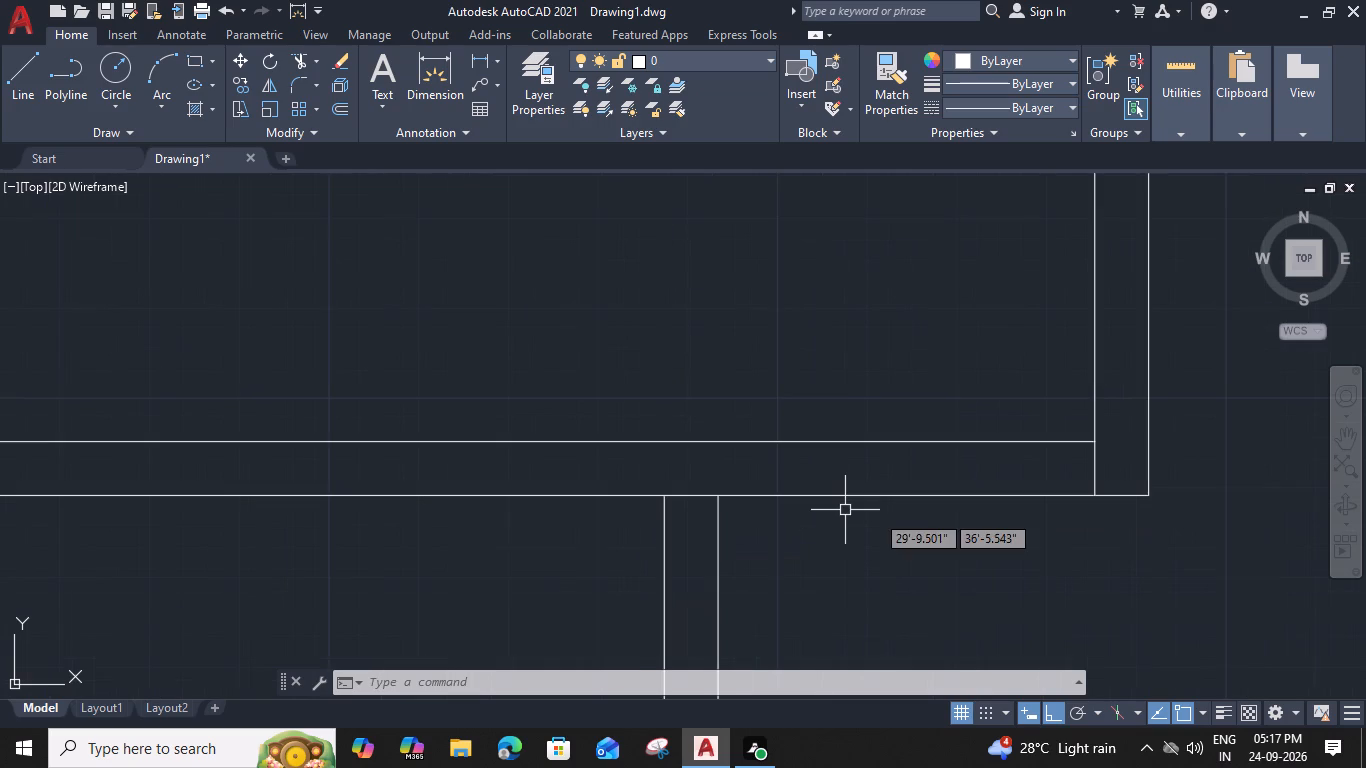
Mark a 3' door opening in the northwest room's south wall by offsetting its east closing line 3" west, and that copy 3' west.
{"action": "middle_click_drag", "start_coordinate": [987, 472], "coordinate": [754, 423]}
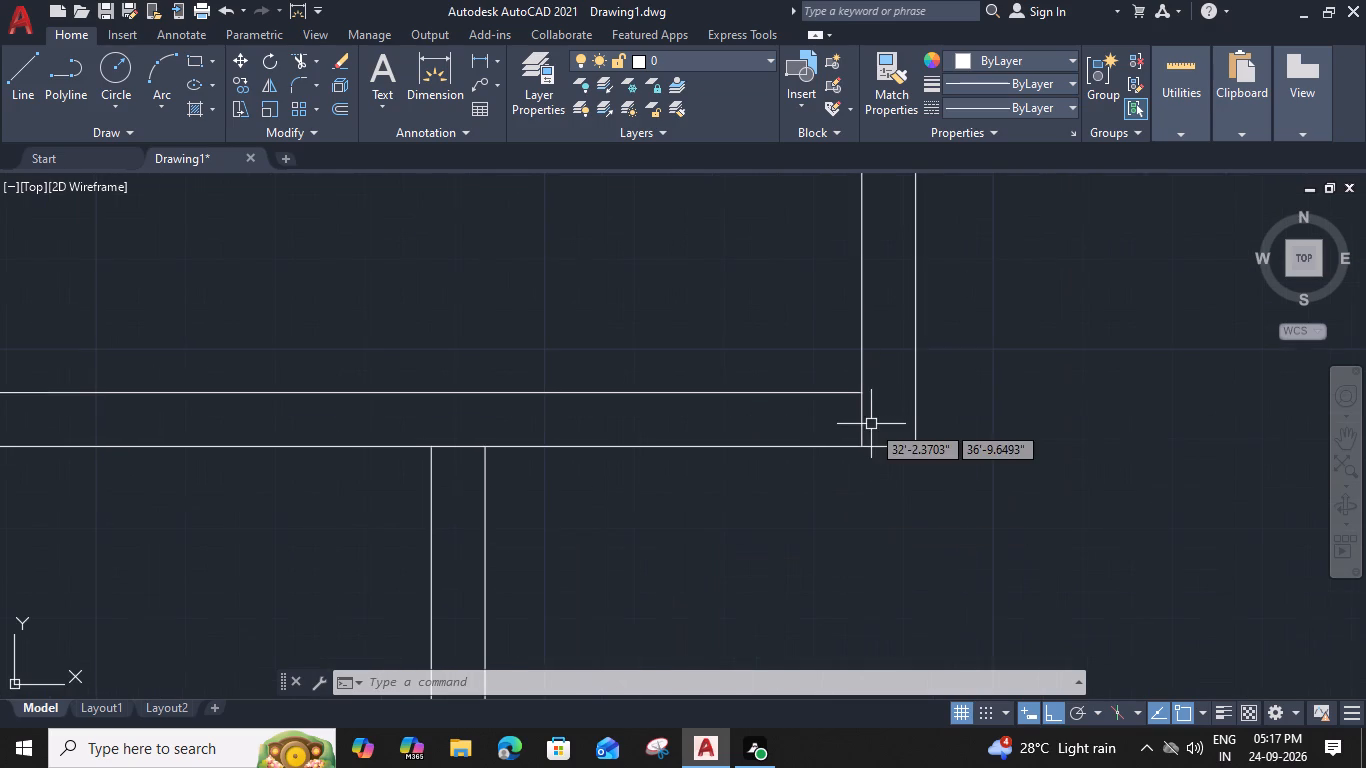
{"action": "left_click", "coordinate": [865, 426]}
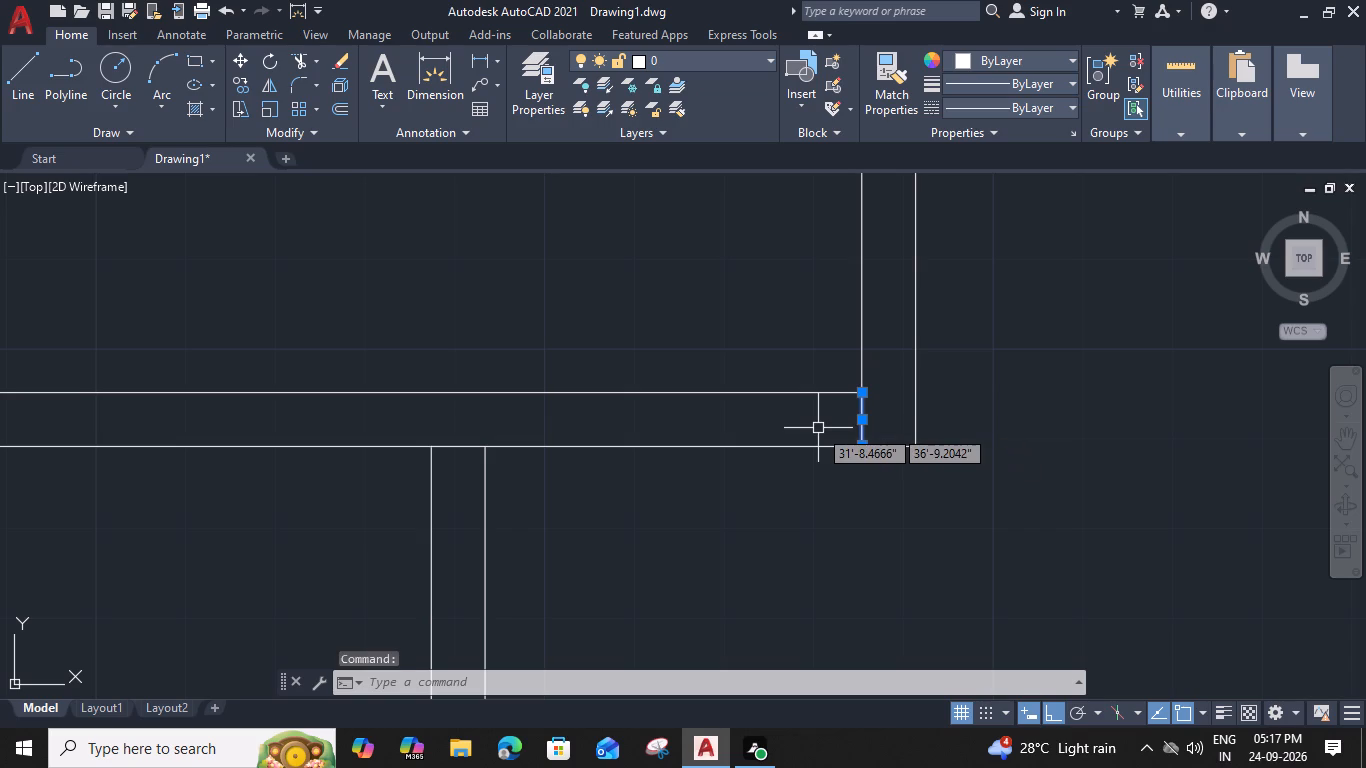
{"action": "key", "text": "o"}
{"action": "key", "text": "space"}
{"action": "type", "text": "3\""}
{"action": "key", "text": "Return"}
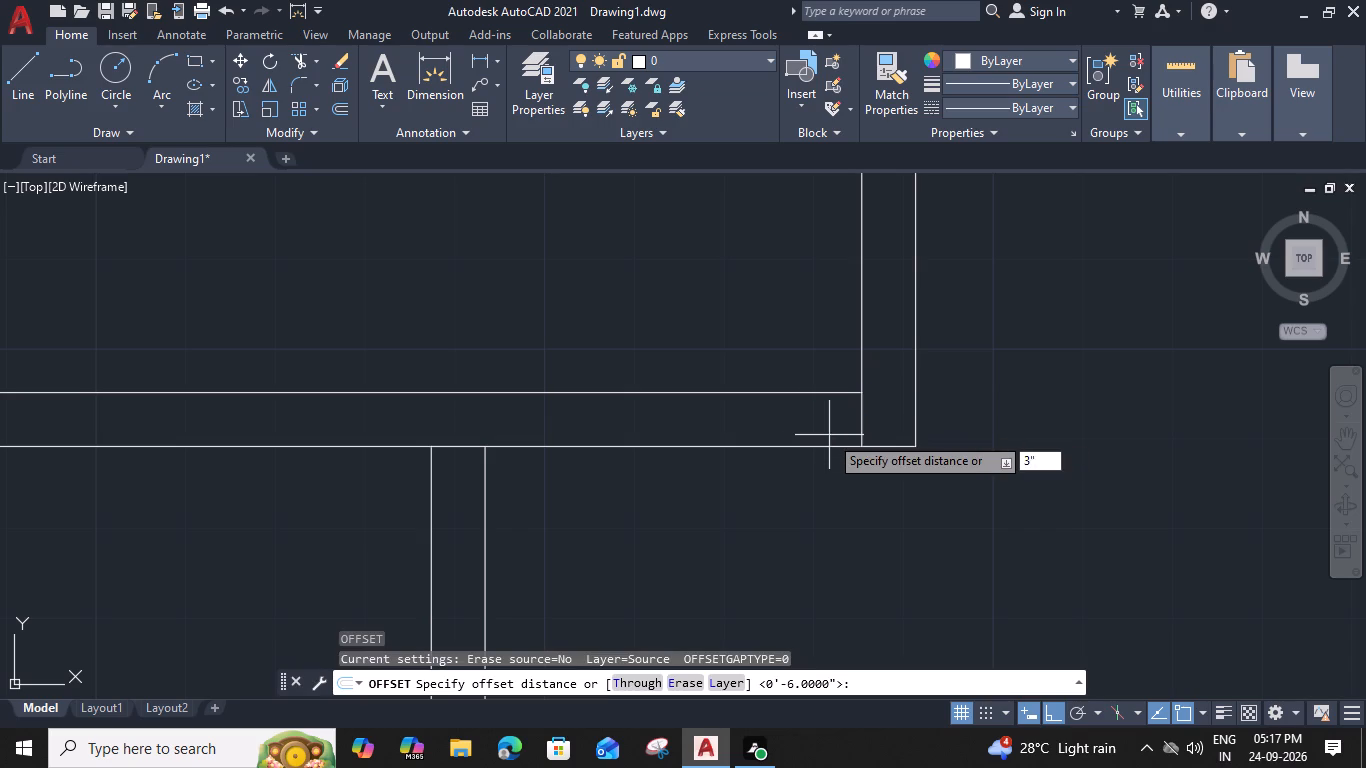
{"action": "left_click", "coordinate": [815, 429]}
{"action": "left_click_drag", "start_coordinate": [836, 416], "coordinate": [818, 426]}
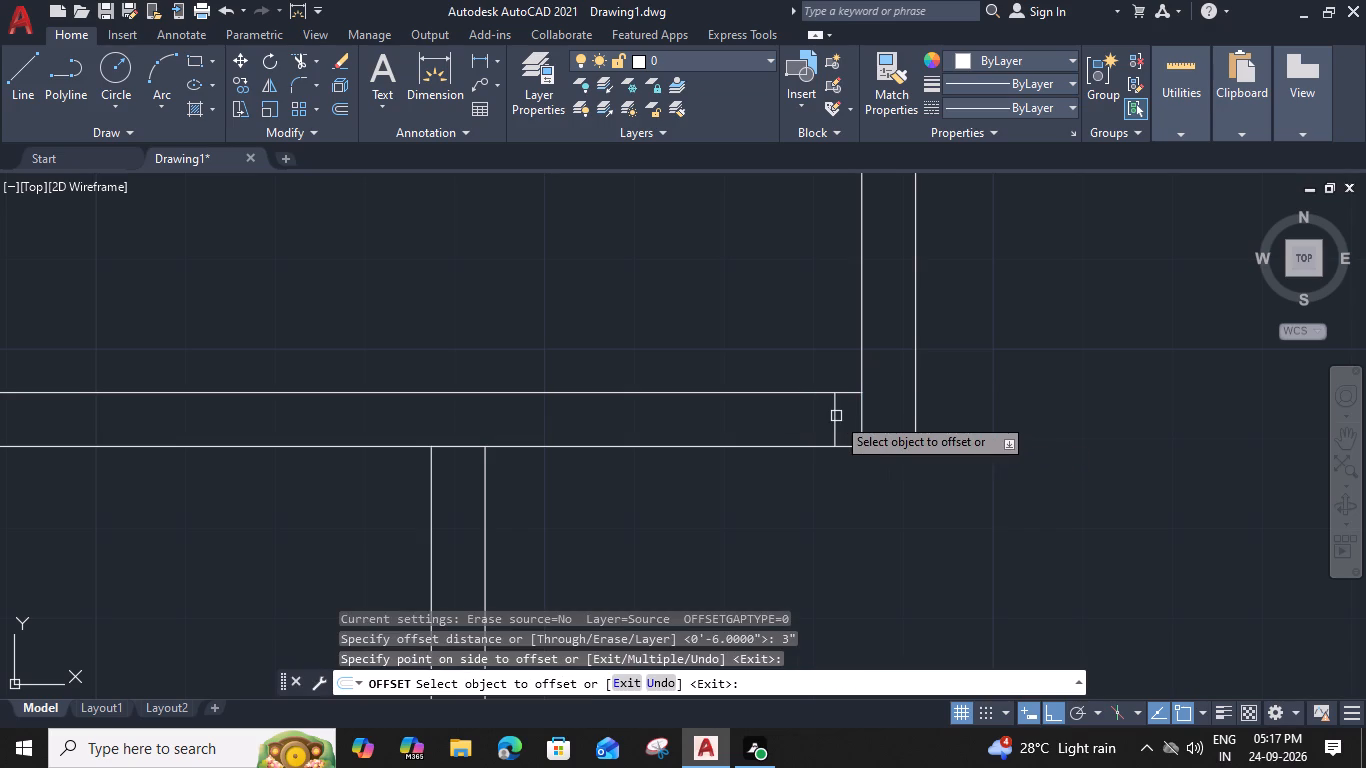
{"action": "type", "text": "3'"}
{"action": "key", "text": "Return"}
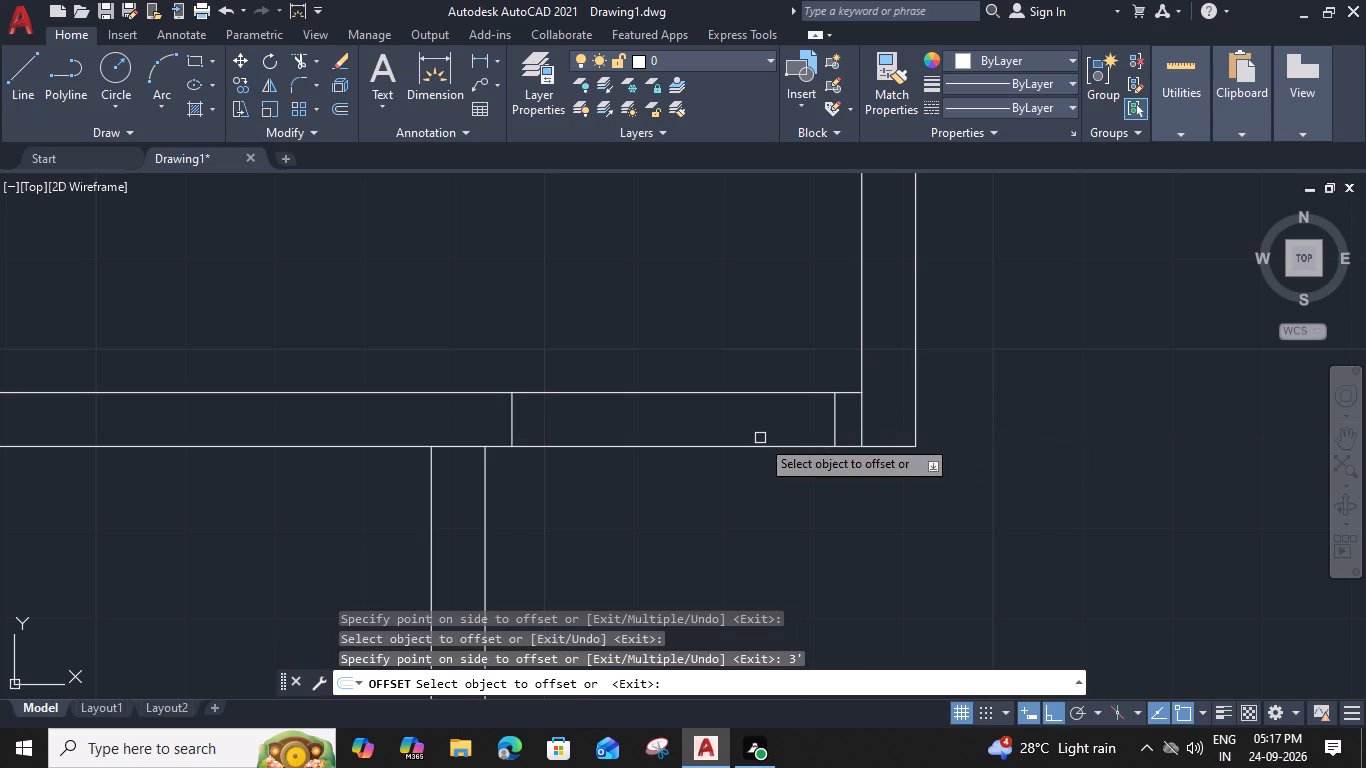
Mark a 2'6" door opening in the partition below the northwest room, offsetting its top line 3" south and the copy 2'6" further south.
{"action": "scroll", "coordinate": [737, 483], "scroll_direction": "down", "scroll_amount": 2}
{"action": "middle_click_drag", "start_coordinate": [737, 483], "coordinate": [819, 309]}
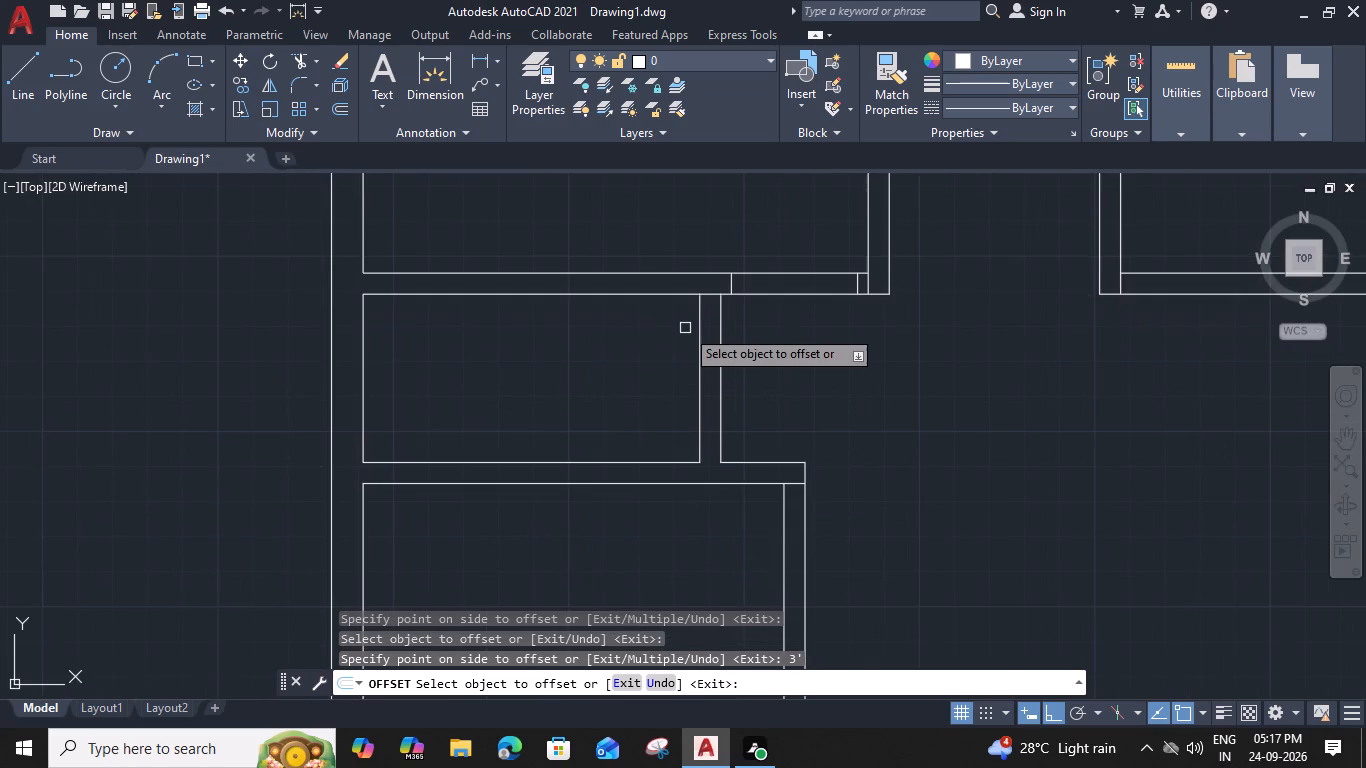
{"action": "scroll", "coordinate": [685, 328], "scroll_direction": "up", "scroll_amount": 2}
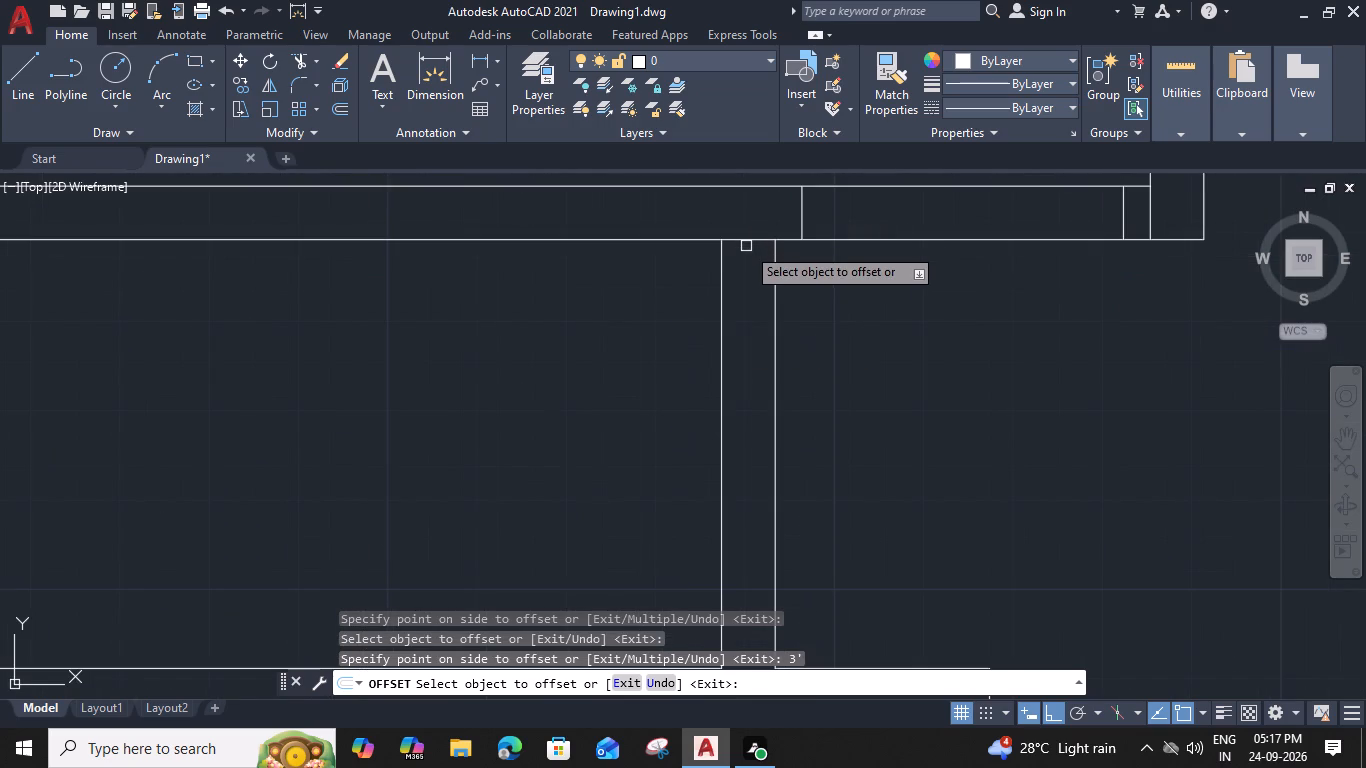
{"action": "left_click", "coordinate": [740, 237]}
{"action": "left_click", "coordinate": [741, 335]}
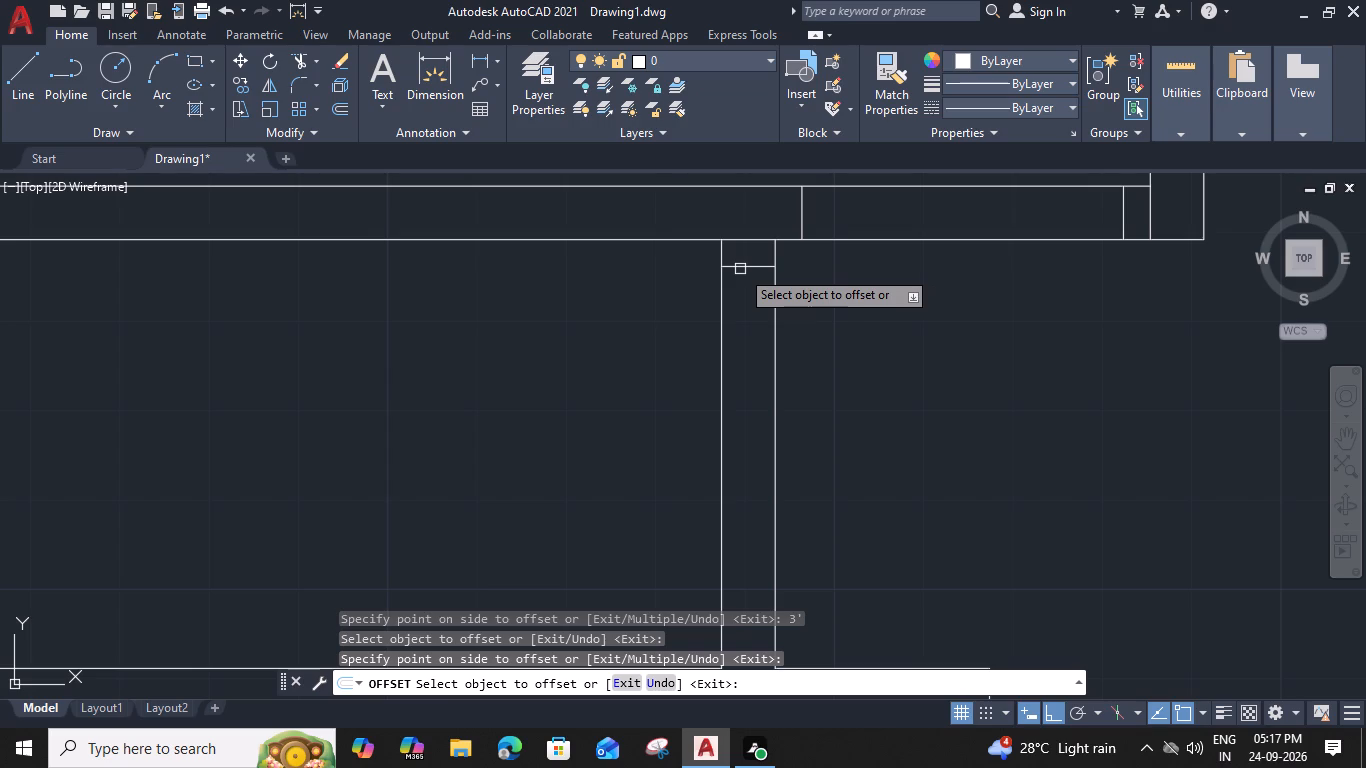
{"action": "left_click", "coordinate": [740, 269]}
{"action": "type", "text": "2'6\""}
{"action": "key", "text": "Return"}
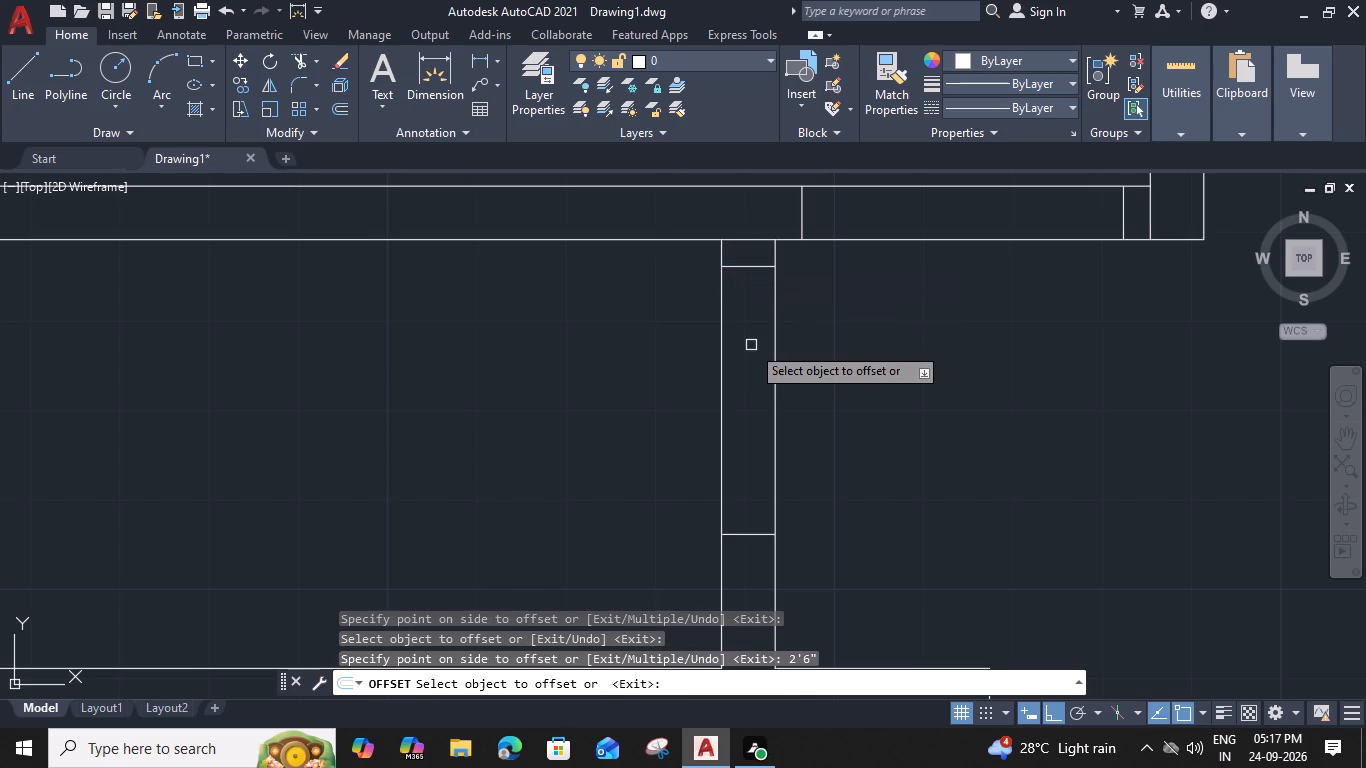
Mark a 3' door opening in the southwest room's east partition, offsetting its top closing line 3" south and the copy 3' further south.
{"action": "scroll", "coordinate": [751, 345], "scroll_direction": "down", "scroll_amount": 2}
{"action": "middle_click_drag", "start_coordinate": [879, 496], "coordinate": [871, 337]}
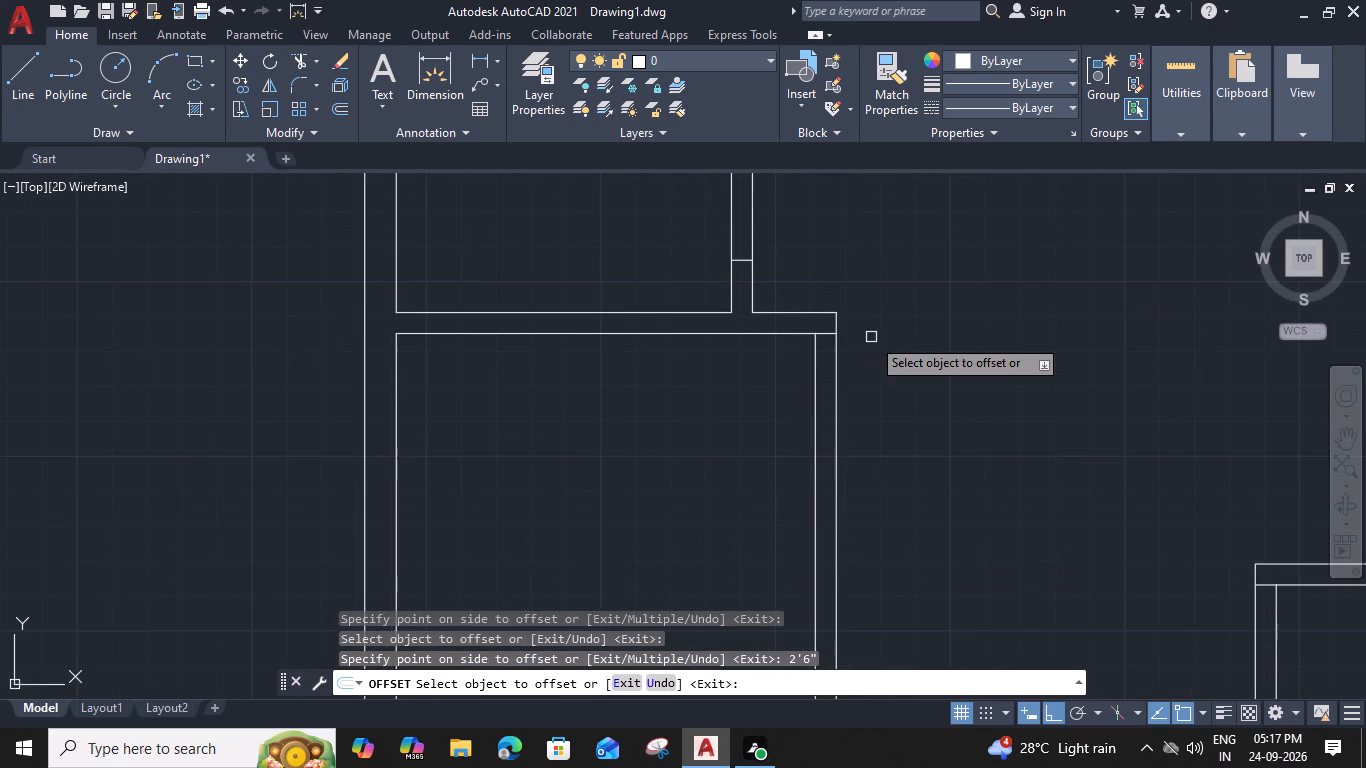
{"action": "middle_click_drag", "start_coordinate": [880, 443], "coordinate": [898, 204]}
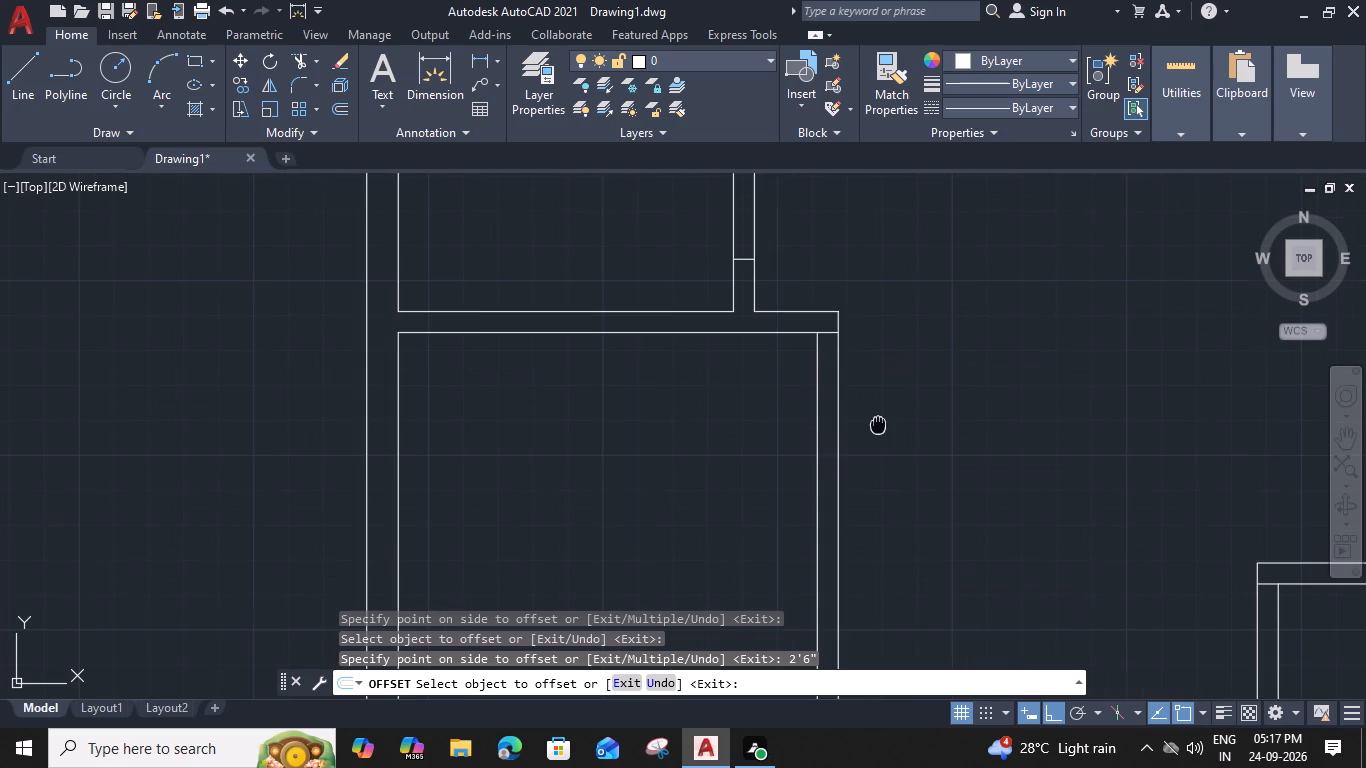
{"action": "middle_click_drag", "start_coordinate": [893, 441], "coordinate": [933, 309]}
{"action": "left_click", "coordinate": [885, 403]}
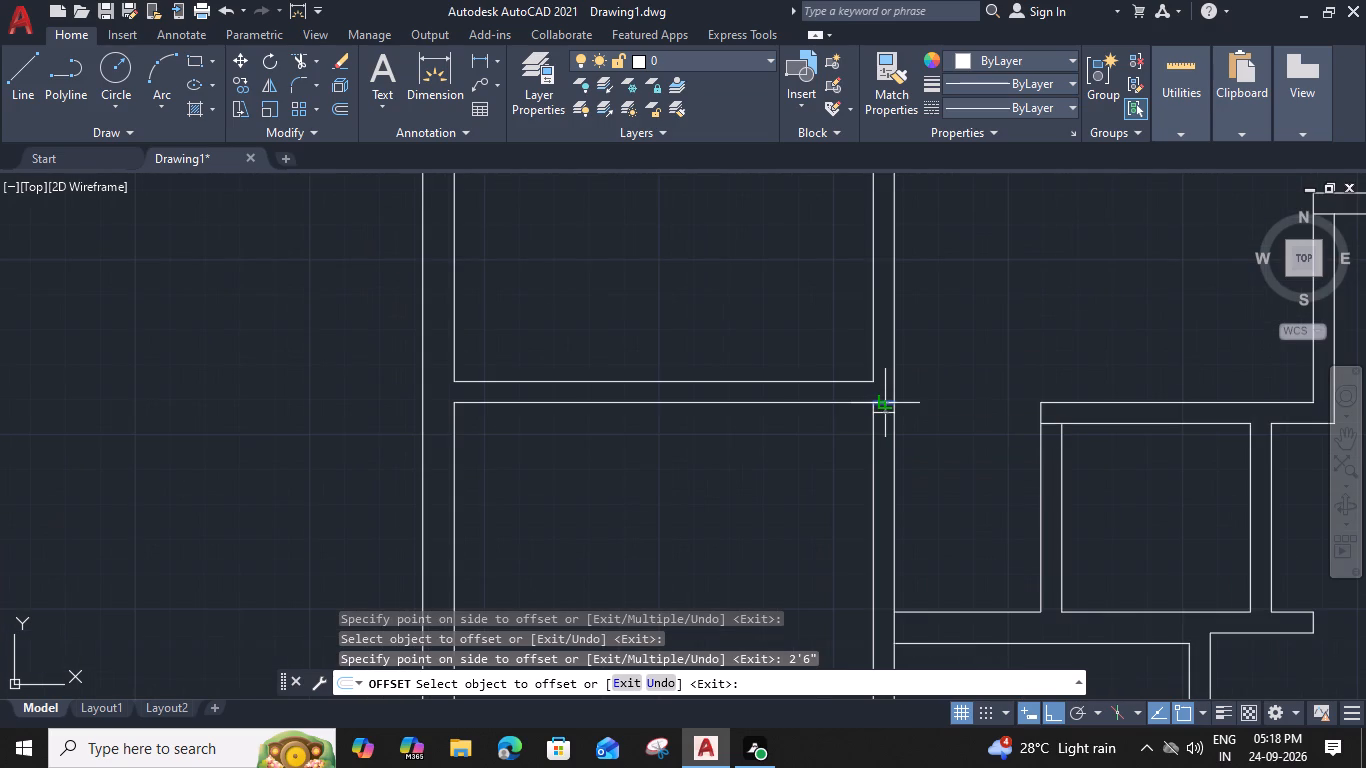
{"action": "left_click", "coordinate": [872, 476]}
{"action": "left_click", "coordinate": [881, 414]}
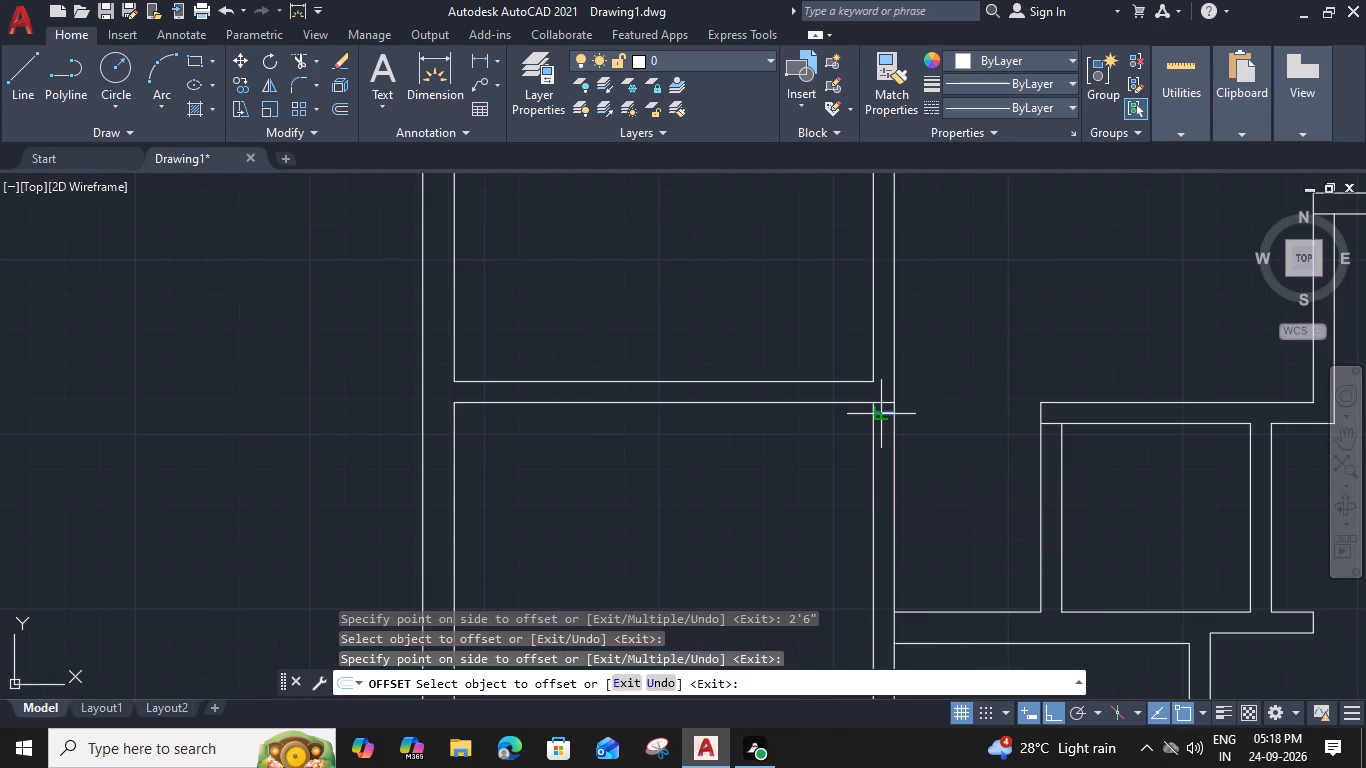
{"action": "type", "text": "3'"}
{"action": "key", "text": "Return"}
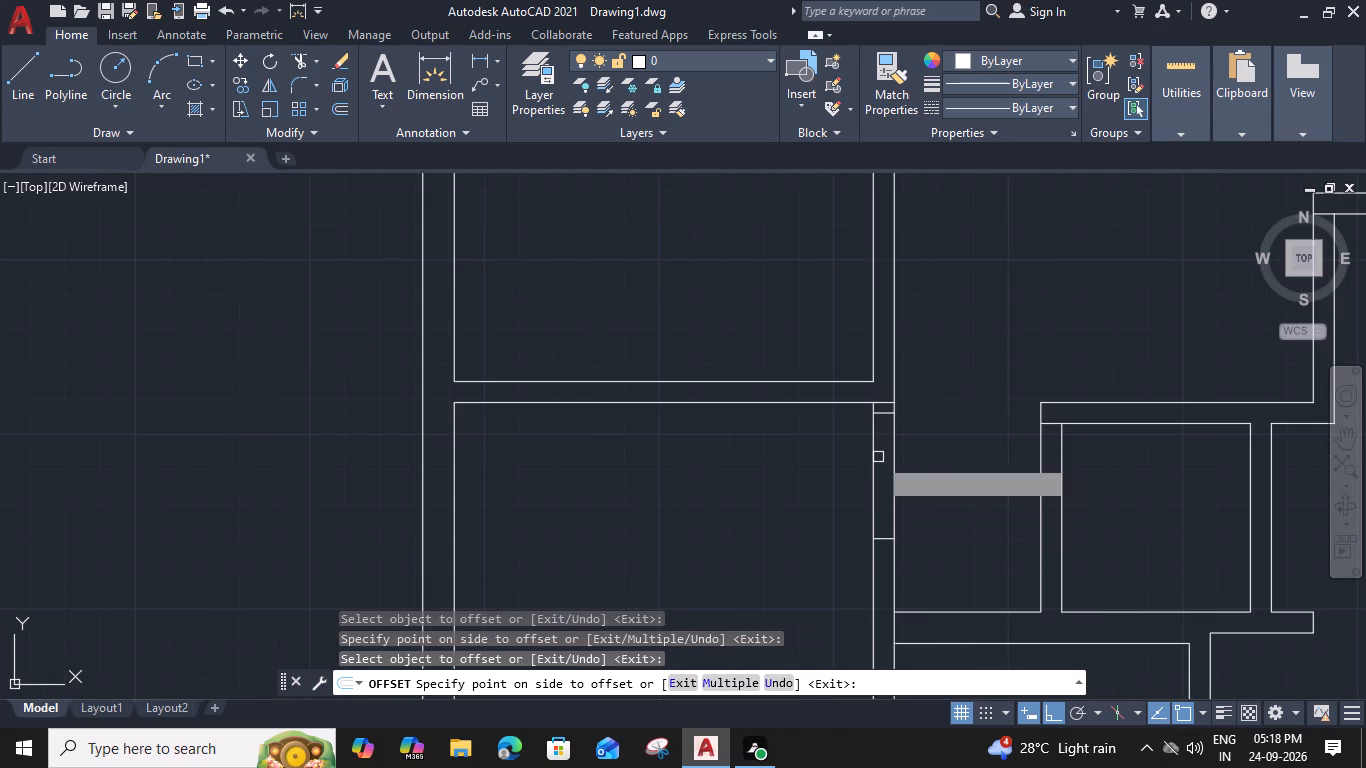
Mark a 3' door opening in the wall above the south-middle space, offsetting its west closing line 3" east and the copy 3' further east.
{"action": "scroll", "coordinate": [891, 511], "scroll_direction": "down", "scroll_amount": 1}
{"action": "middle_click_drag", "start_coordinate": [891, 511], "coordinate": [783, 241]}
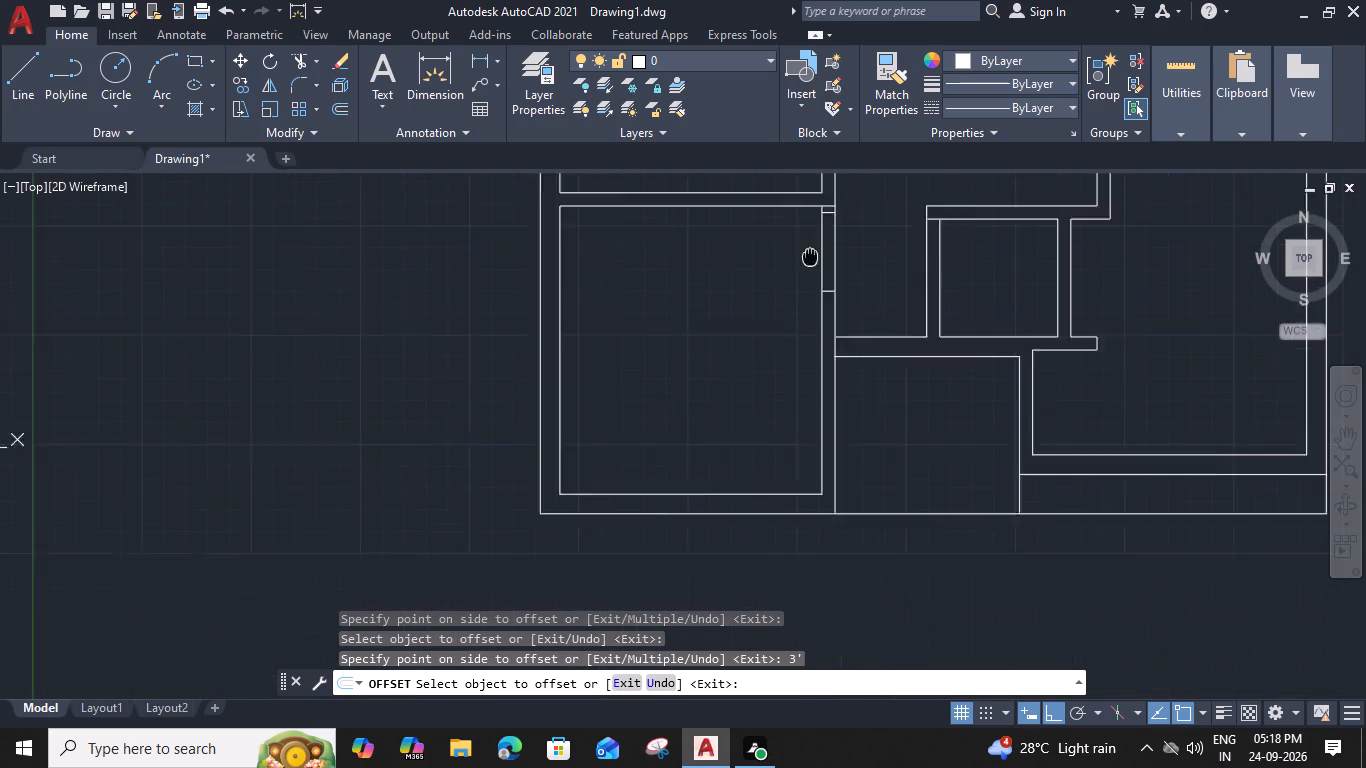
{"action": "middle_click_drag", "start_coordinate": [783, 241], "coordinate": [765, 311]}
{"action": "scroll", "coordinate": [767, 370], "scroll_direction": "up", "scroll_amount": 2}
{"action": "left_click", "coordinate": [769, 406]}
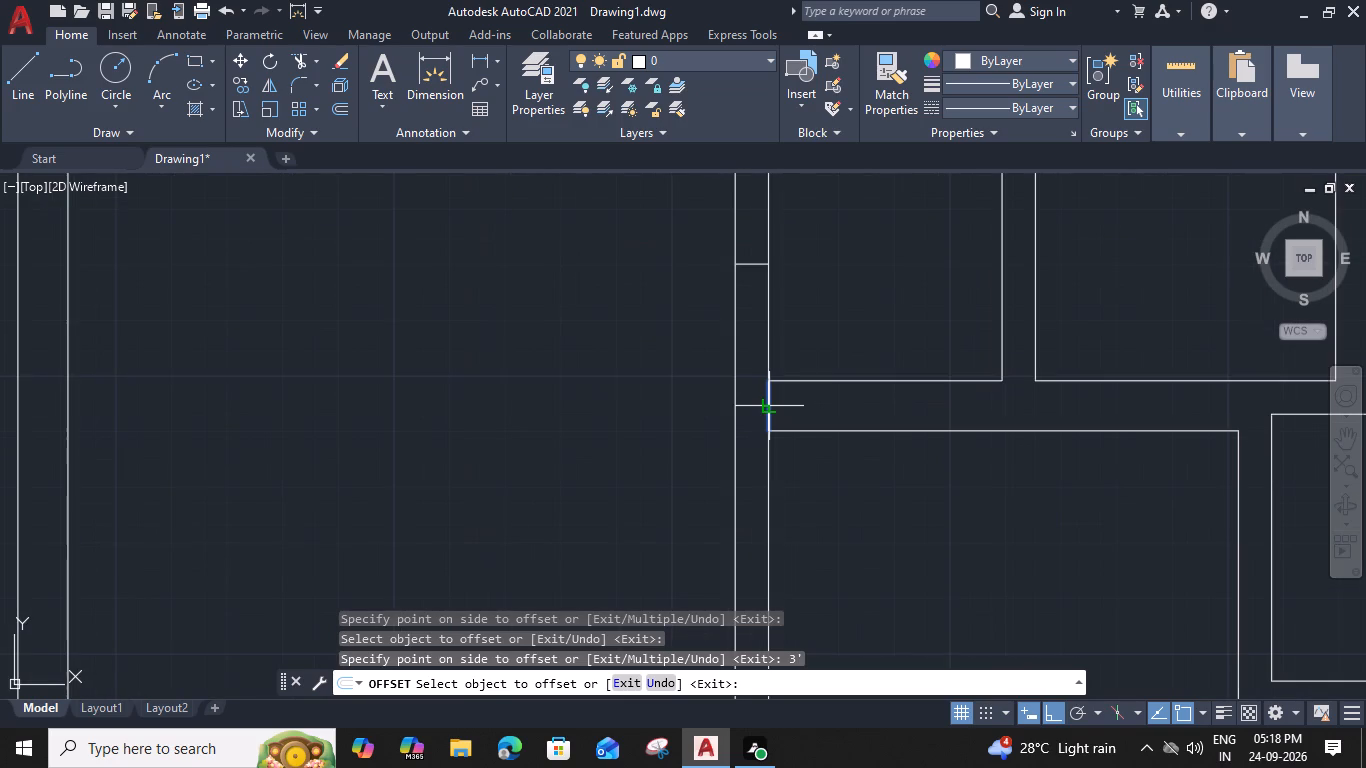
{"action": "left_click", "coordinate": [870, 418]}
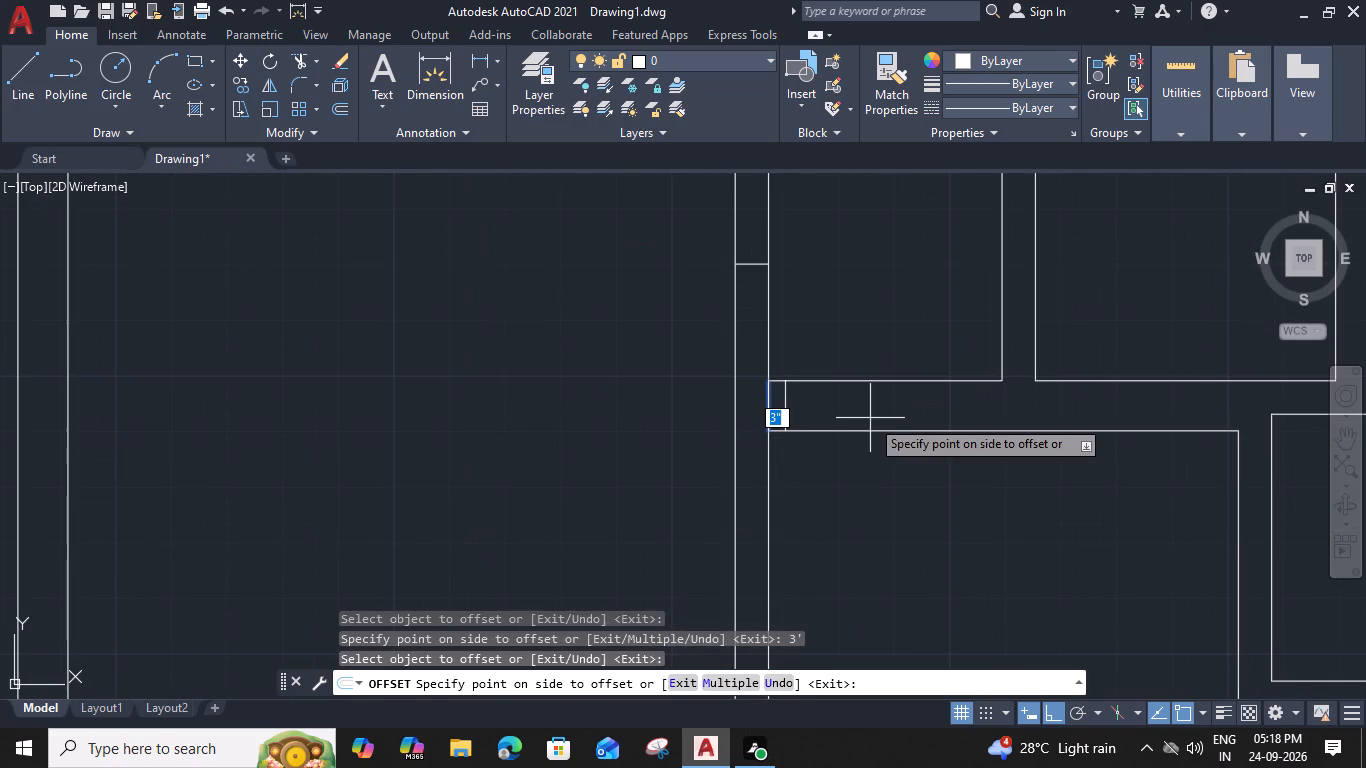
{"action": "middle_click_drag", "start_coordinate": [801, 403], "coordinate": [687, 418]}
{"action": "left_click", "coordinate": [670, 428]}
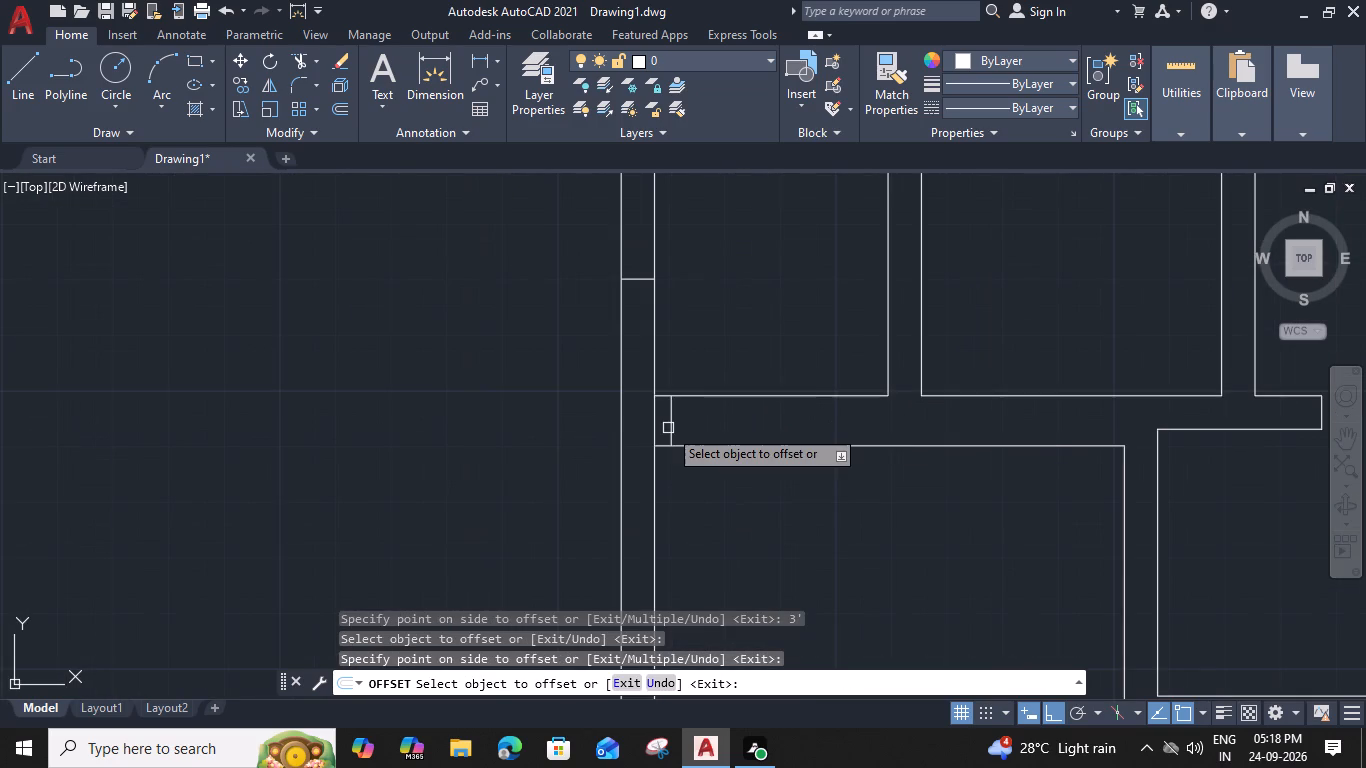
{"action": "type", "text": "3'"}
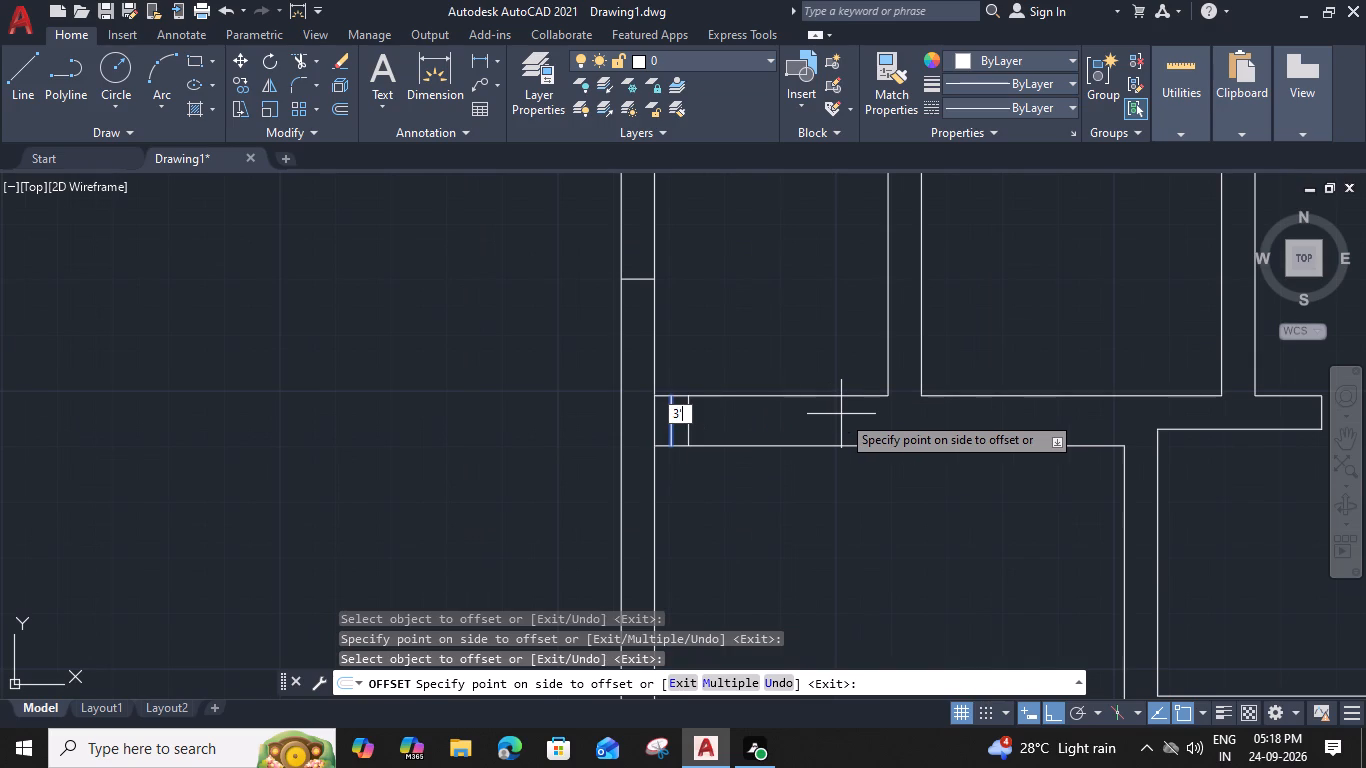
{"action": "key", "text": "Return"}
Mark a 2'6" door opening in the small square room's west partition, offsetting its top closing line 3" south and the copy 2'6" further south.
{"action": "scroll", "coordinate": [841, 414], "scroll_direction": "down", "scroll_amount": 1}
{"action": "middle_click_drag", "start_coordinate": [851, 360], "coordinate": [704, 489]}
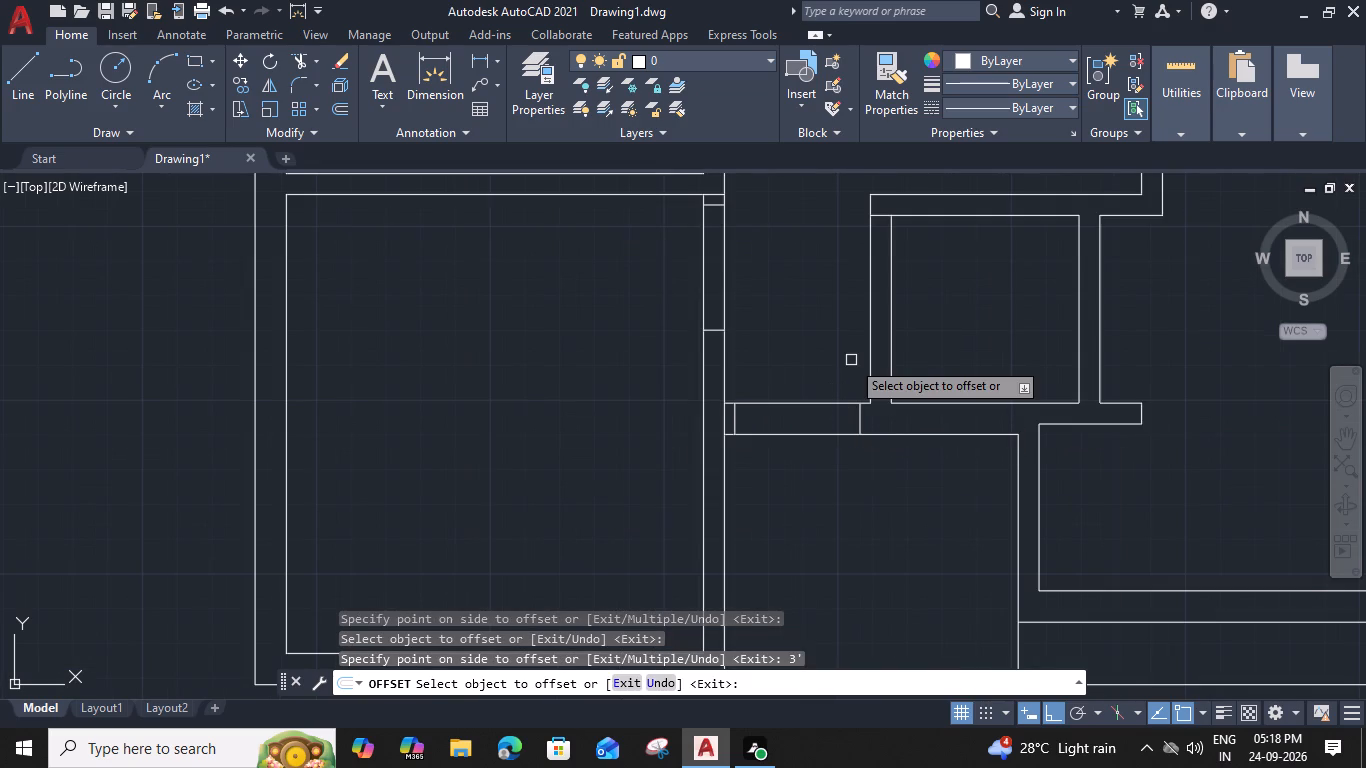
{"action": "scroll", "coordinate": [730, 335], "scroll_direction": "down", "scroll_amount": 1}
{"action": "scroll", "coordinate": [730, 335], "scroll_direction": "up", "scroll_amount": 2}
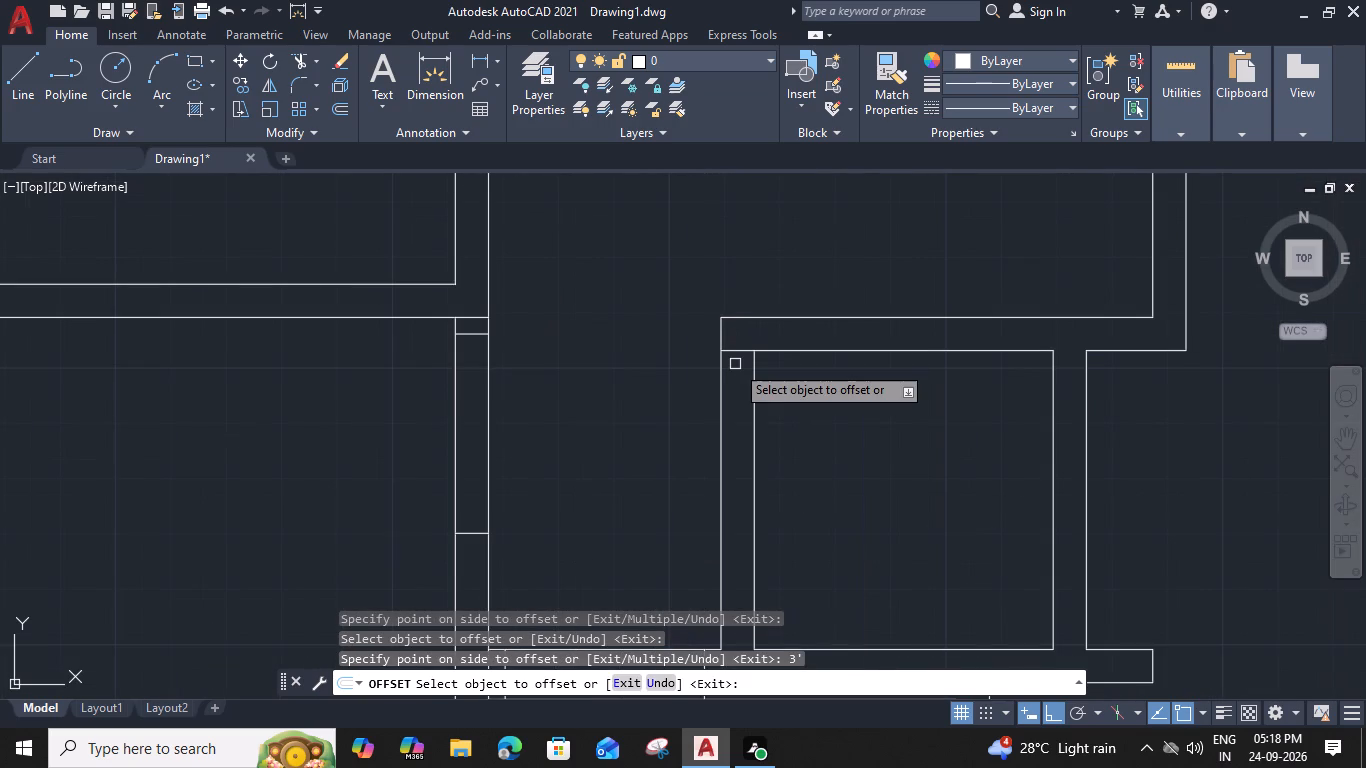
{"action": "left_click", "coordinate": [735, 354]}
{"action": "left_click", "coordinate": [739, 454]}
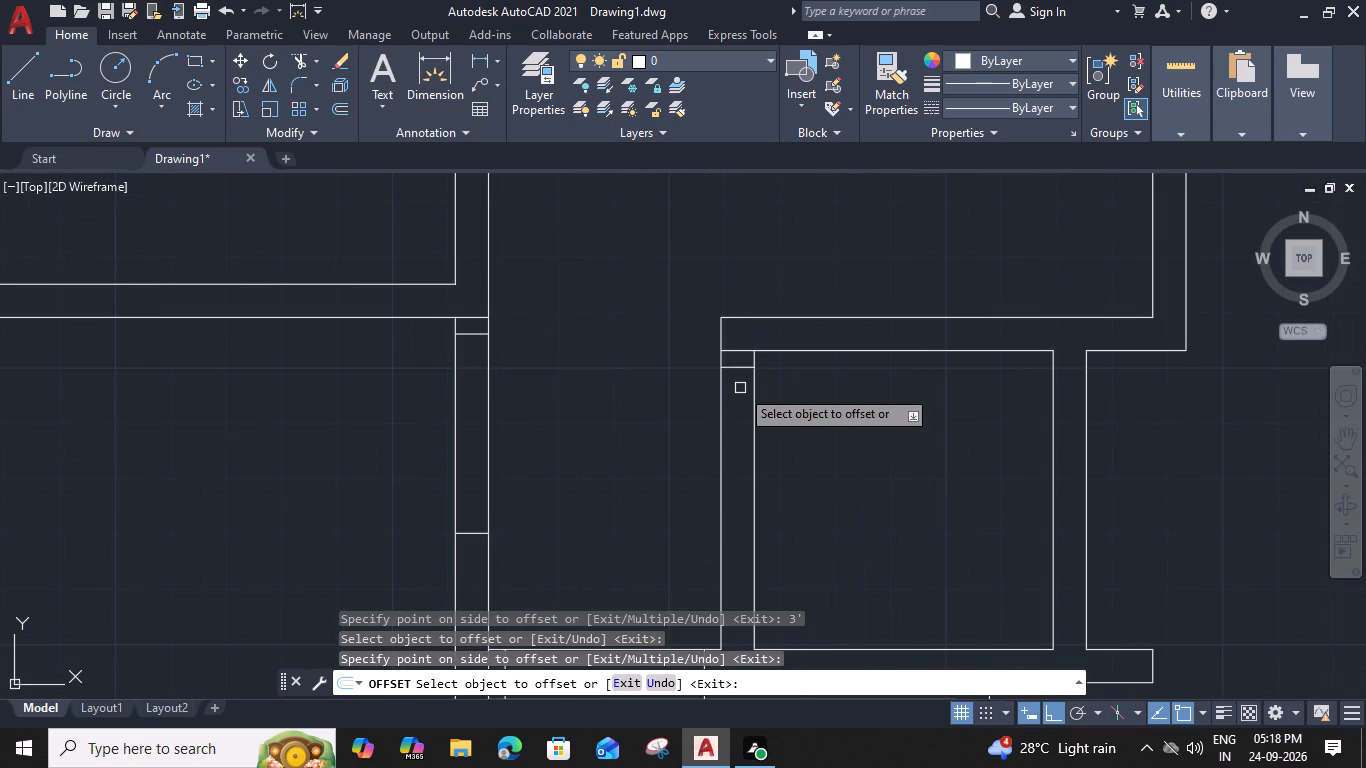
{"action": "left_click", "coordinate": [740, 367]}
{"action": "type", "text": "2'6\""}
{"action": "key", "text": "Return"}
Select the short closing line at the southeast room's northwest corner as the object to offset for a door opening in its west partition.
{"action": "scroll", "coordinate": [735, 449], "scroll_direction": "down", "scroll_amount": 1}
{"action": "middle_click_drag", "start_coordinate": [797, 458], "coordinate": [803, 460]}
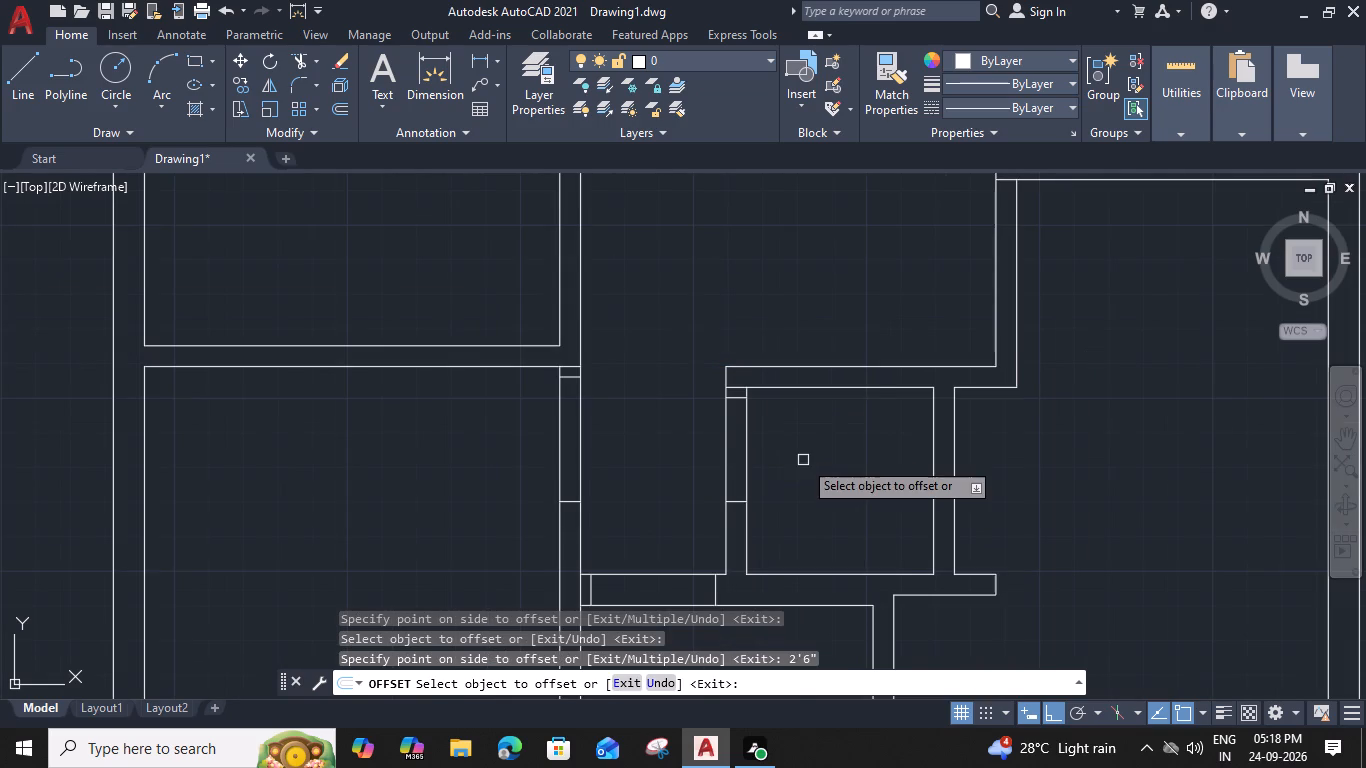
{"action": "middle_click_drag", "start_coordinate": [803, 460], "coordinate": [617, 520]}
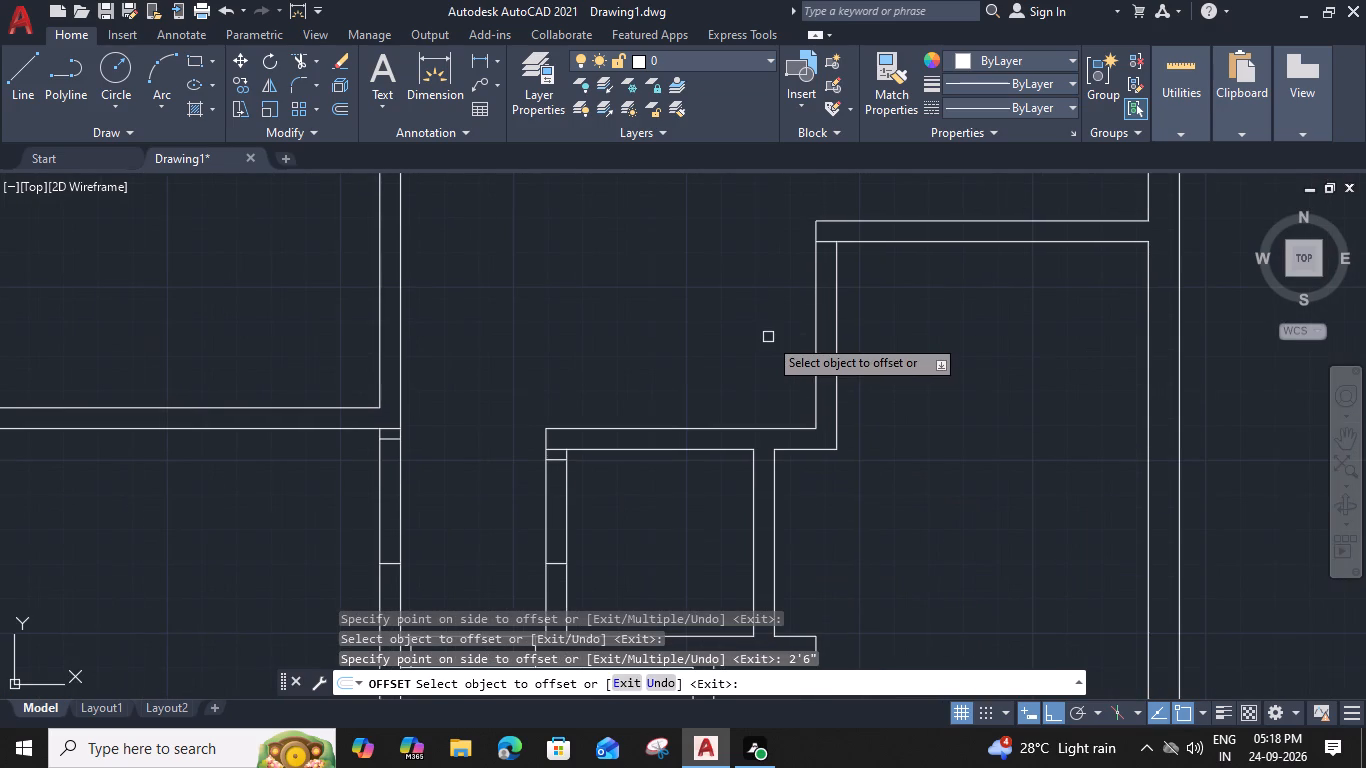
{"action": "middle_click_drag", "start_coordinate": [766, 337], "coordinate": [721, 351]}
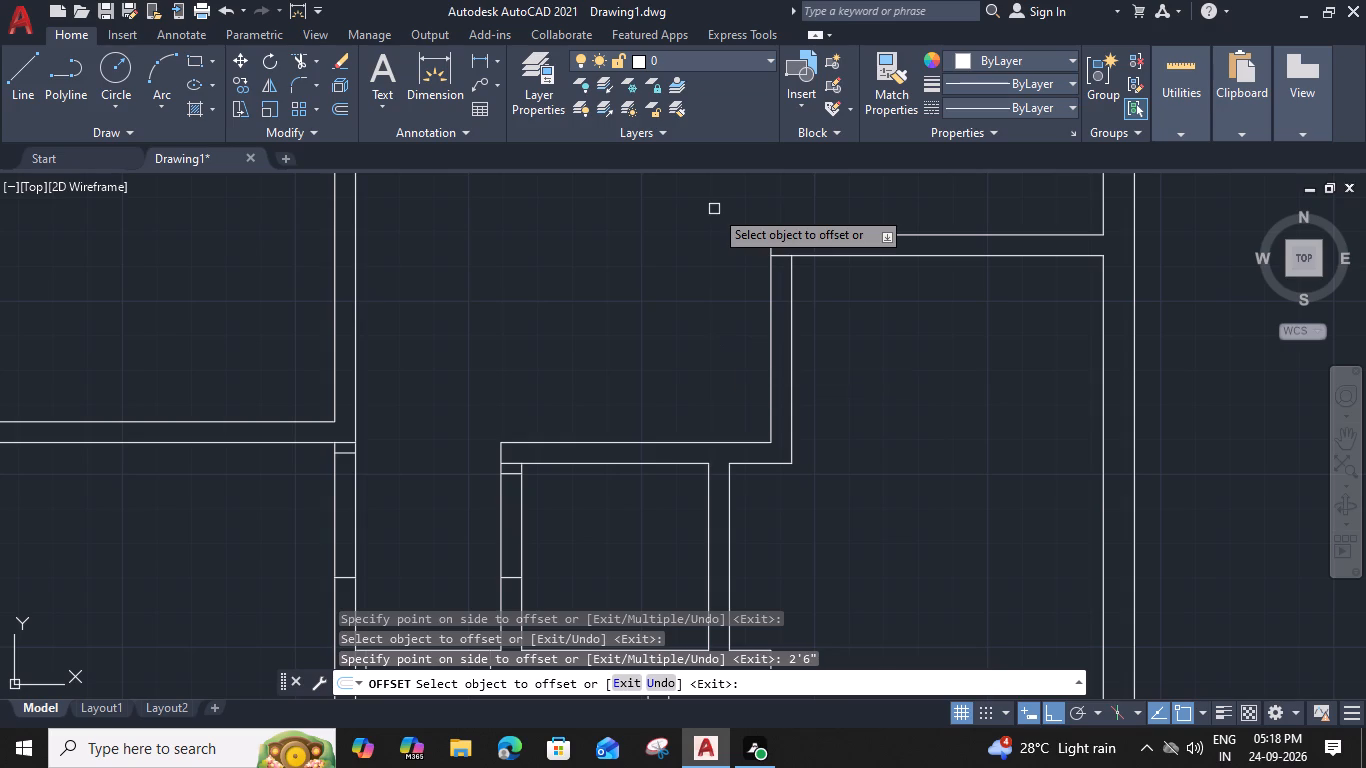
{"action": "middle_click_drag", "start_coordinate": [752, 356], "coordinate": [742, 360]}
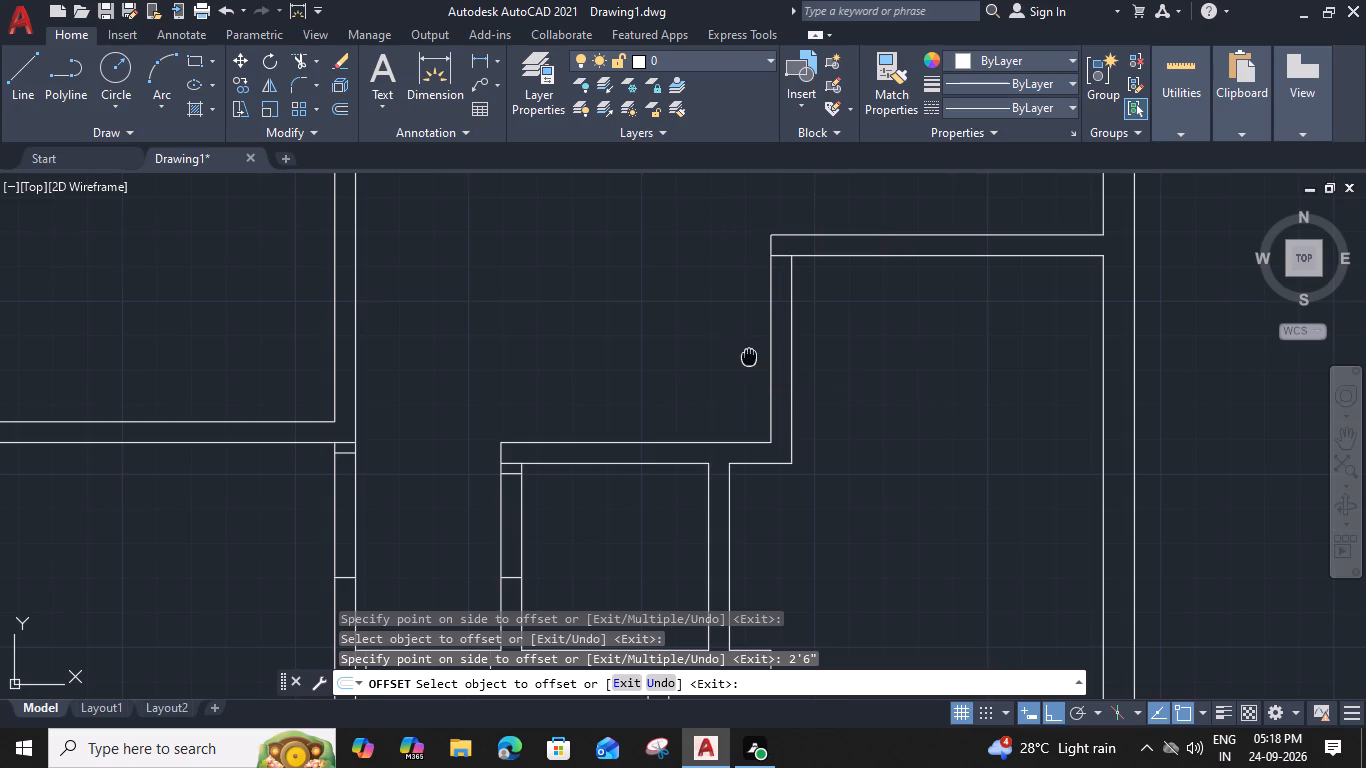
{"action": "middle_click_drag", "start_coordinate": [742, 360], "coordinate": [683, 491]}
{"action": "scroll", "coordinate": [683, 491], "scroll_direction": "down", "scroll_amount": 2}
{"action": "middle_click_drag", "start_coordinate": [724, 369], "coordinate": [838, 437]}
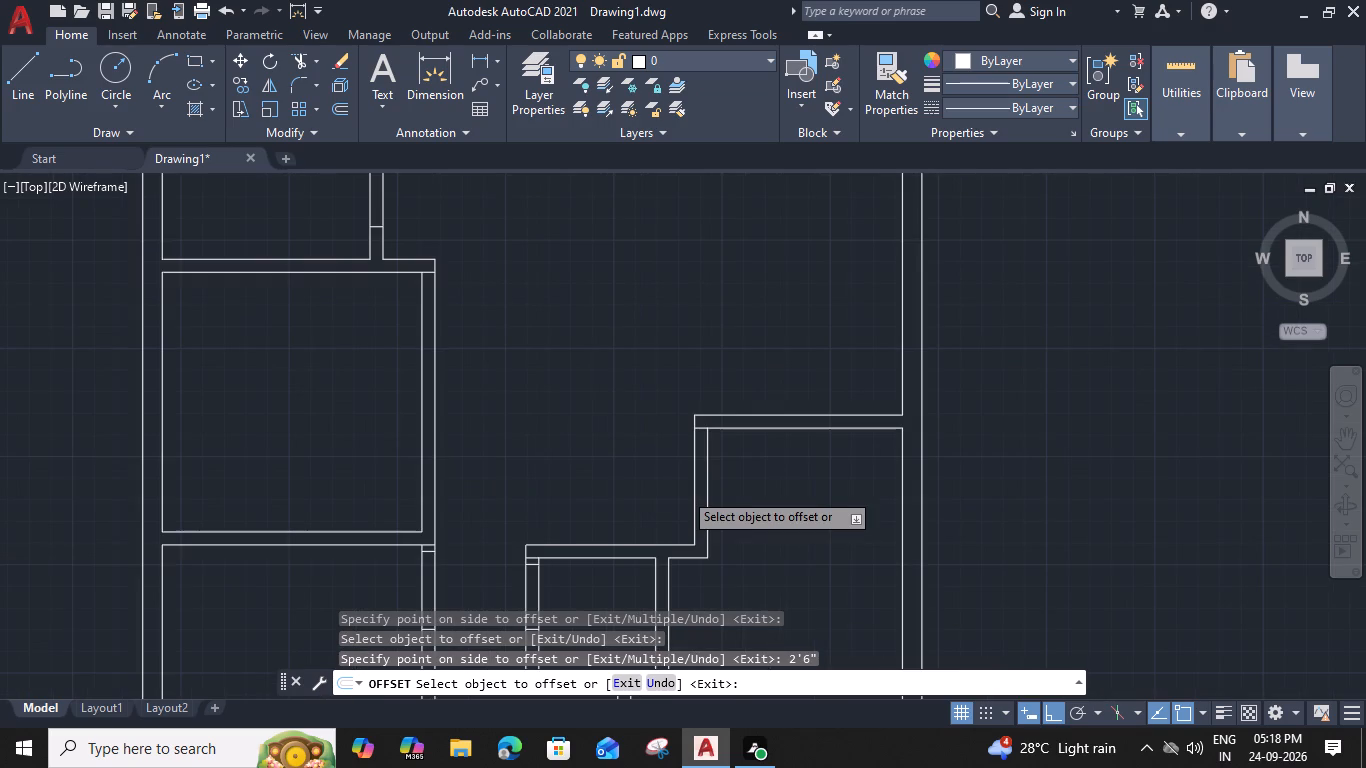
{"action": "scroll", "coordinate": [778, 305], "scroll_direction": "up", "scroll_amount": 2}
{"action": "left_click", "coordinate": [741, 400]}
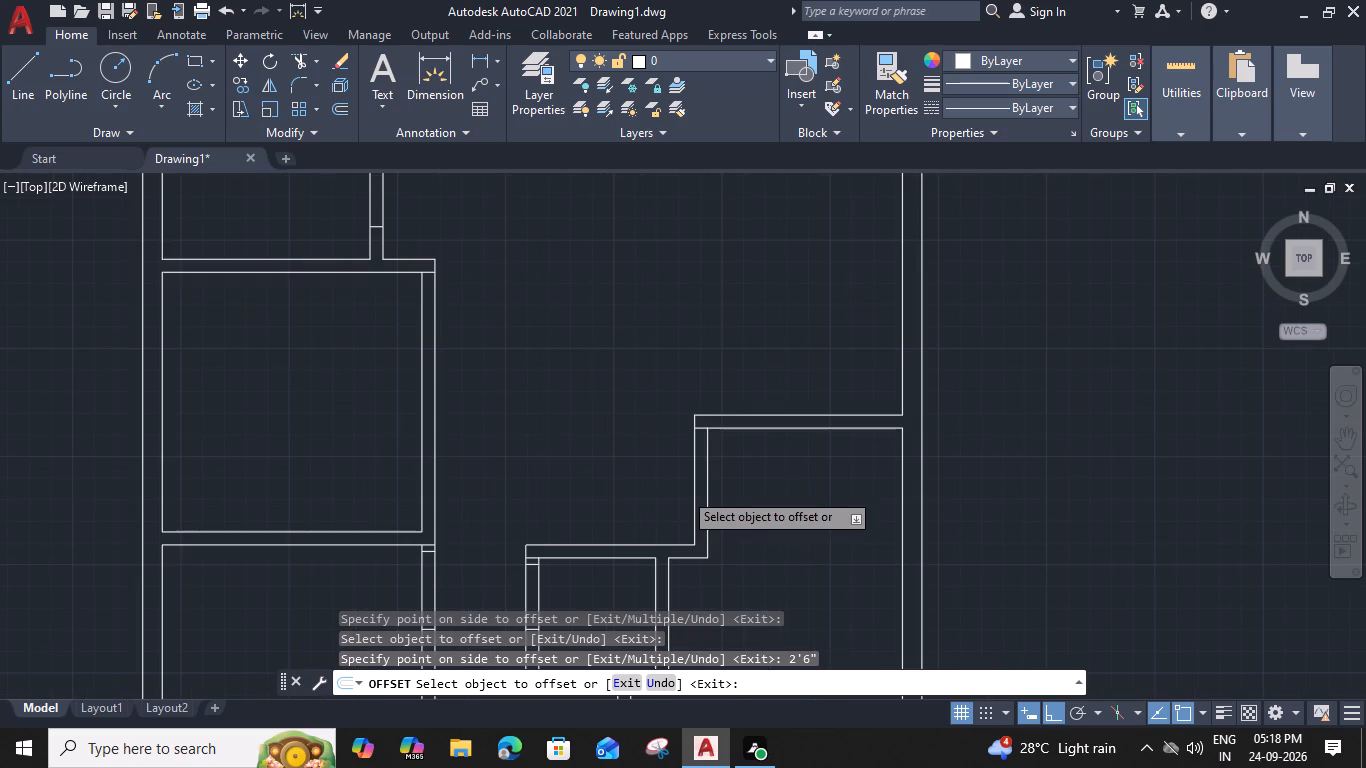
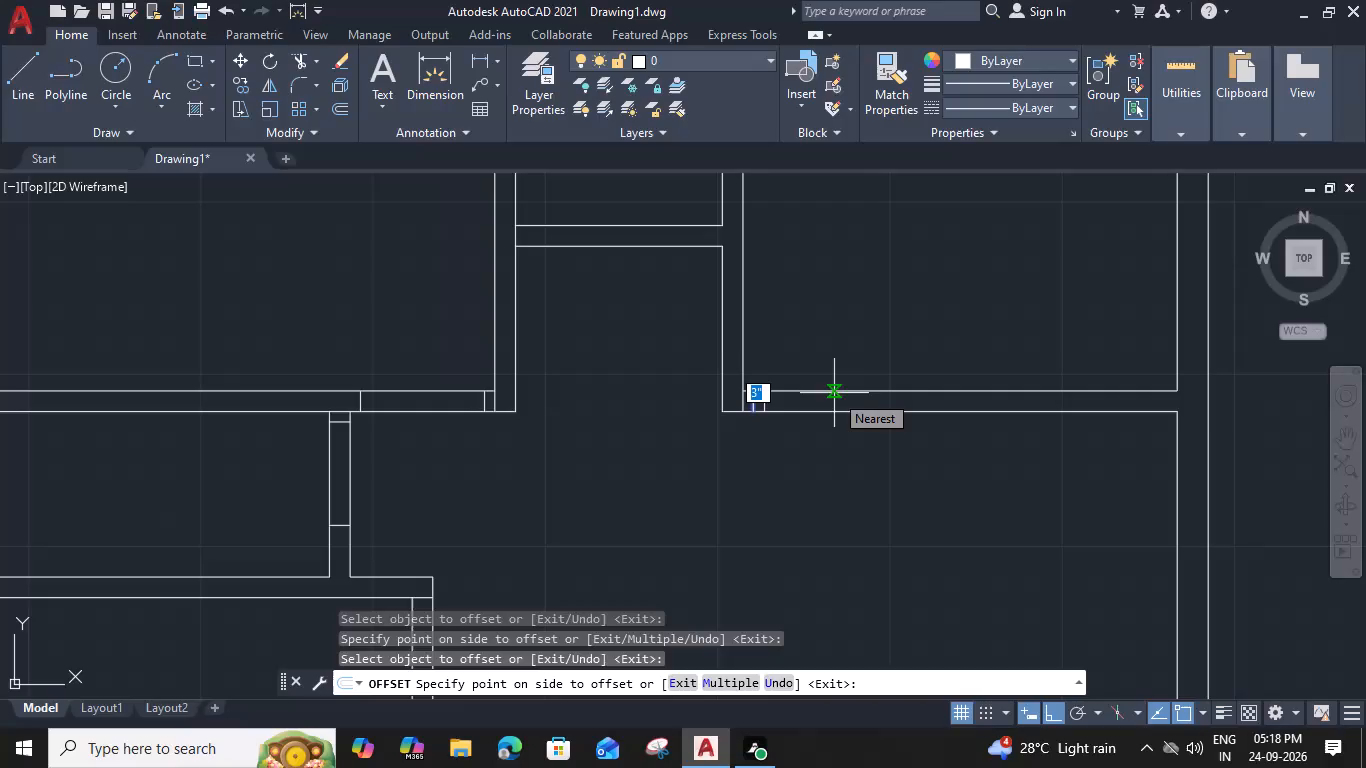
Offset the selected short closing line 3' east to mark the door opening in the northeast room's south wall.
{"action": "key", "text": "3"}
{"action": "key", "text": "apostrophe"}
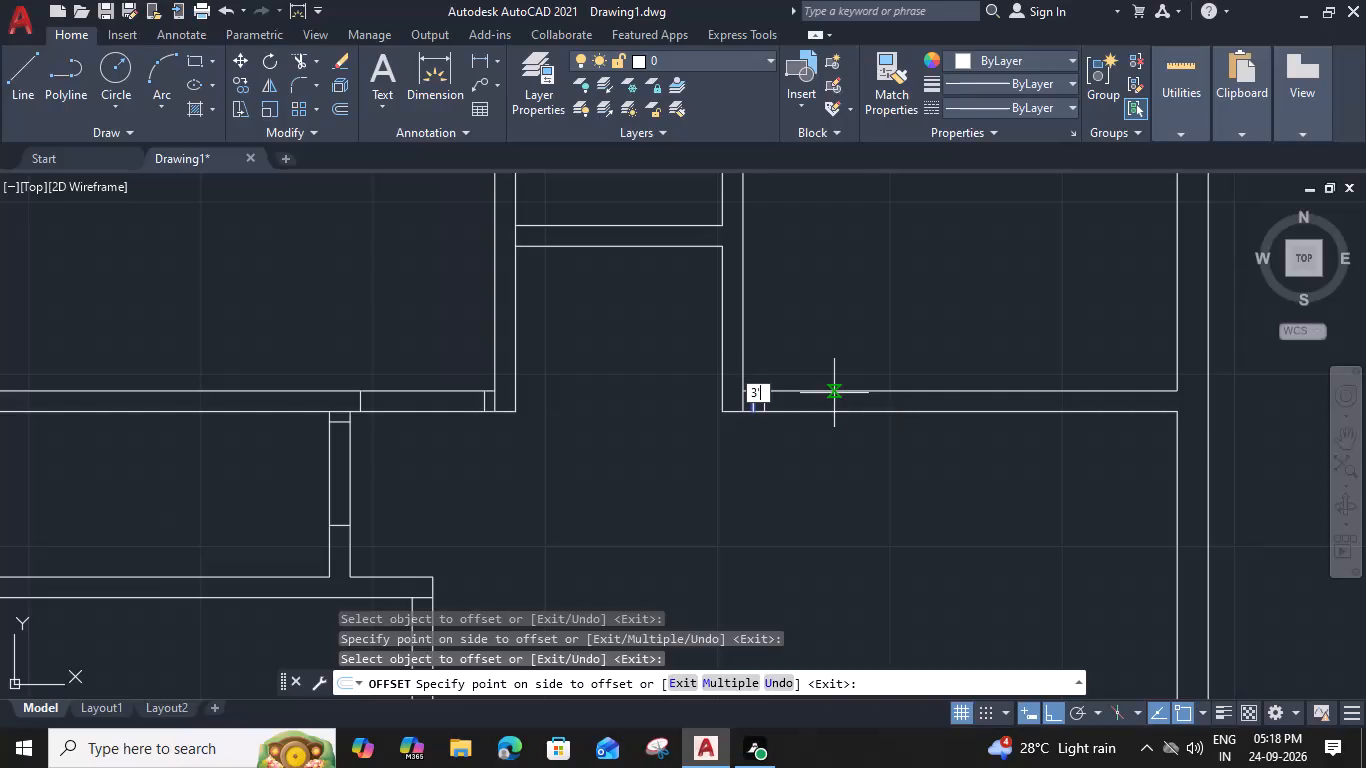
{"action": "key", "text": "Return"}
Mark a 2'6" door opening in the north-middle room's south wall, offsetting its west closing line 3" east and the copy 2'6" further east.
{"action": "scroll", "coordinate": [834, 393], "scroll_direction": "down", "scroll_amount": 1}
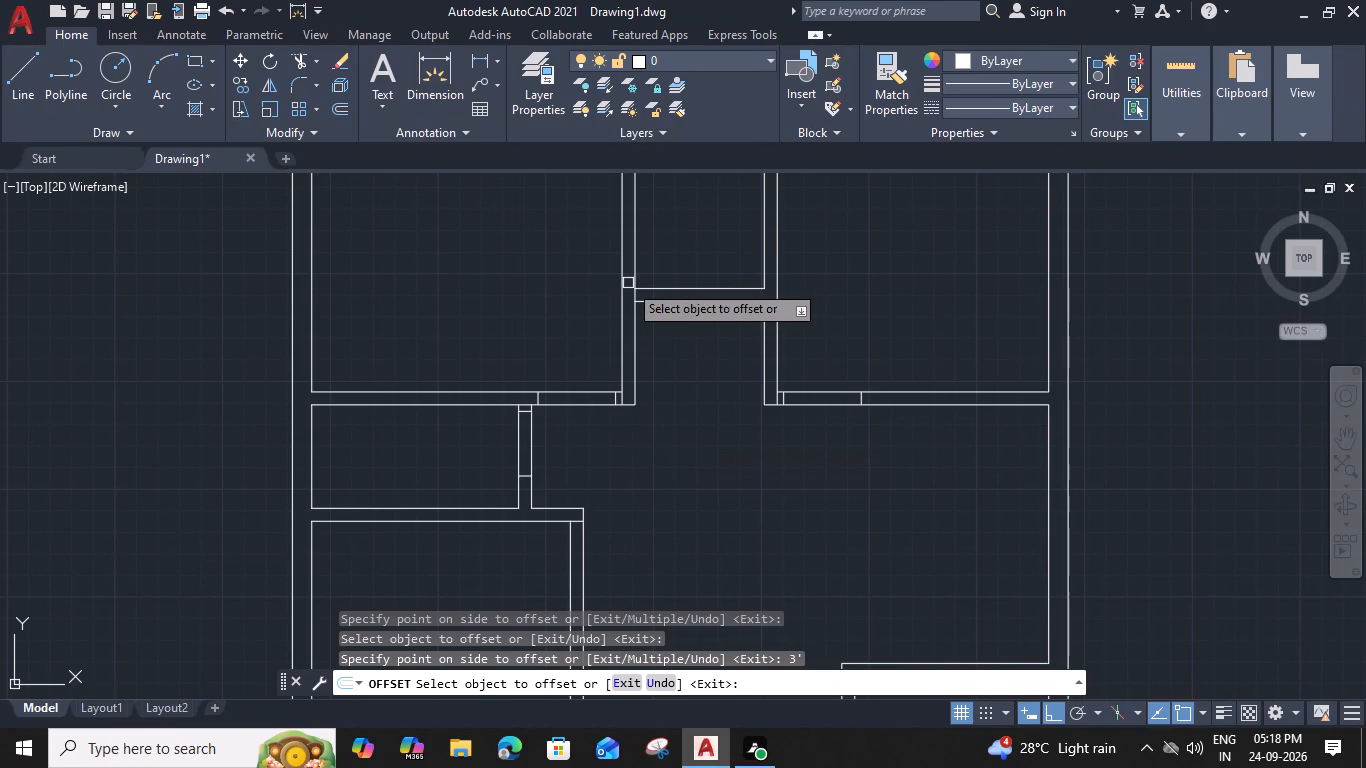
{"action": "middle_click_drag", "start_coordinate": [628, 283], "coordinate": [678, 344]}
{"action": "scroll", "coordinate": [678, 344], "scroll_direction": "up", "scroll_amount": 2}
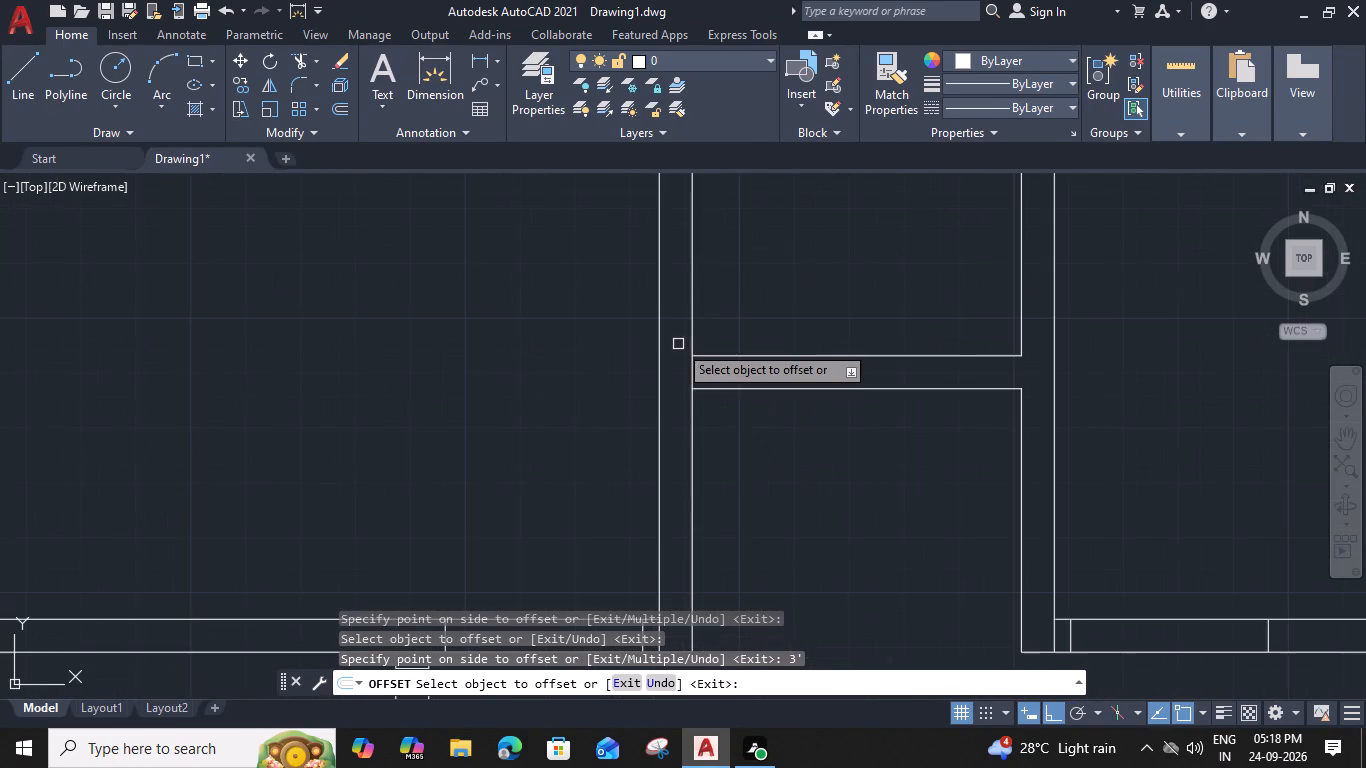
{"action": "left_click", "coordinate": [695, 375]}
{"action": "left_click", "coordinate": [804, 376]}
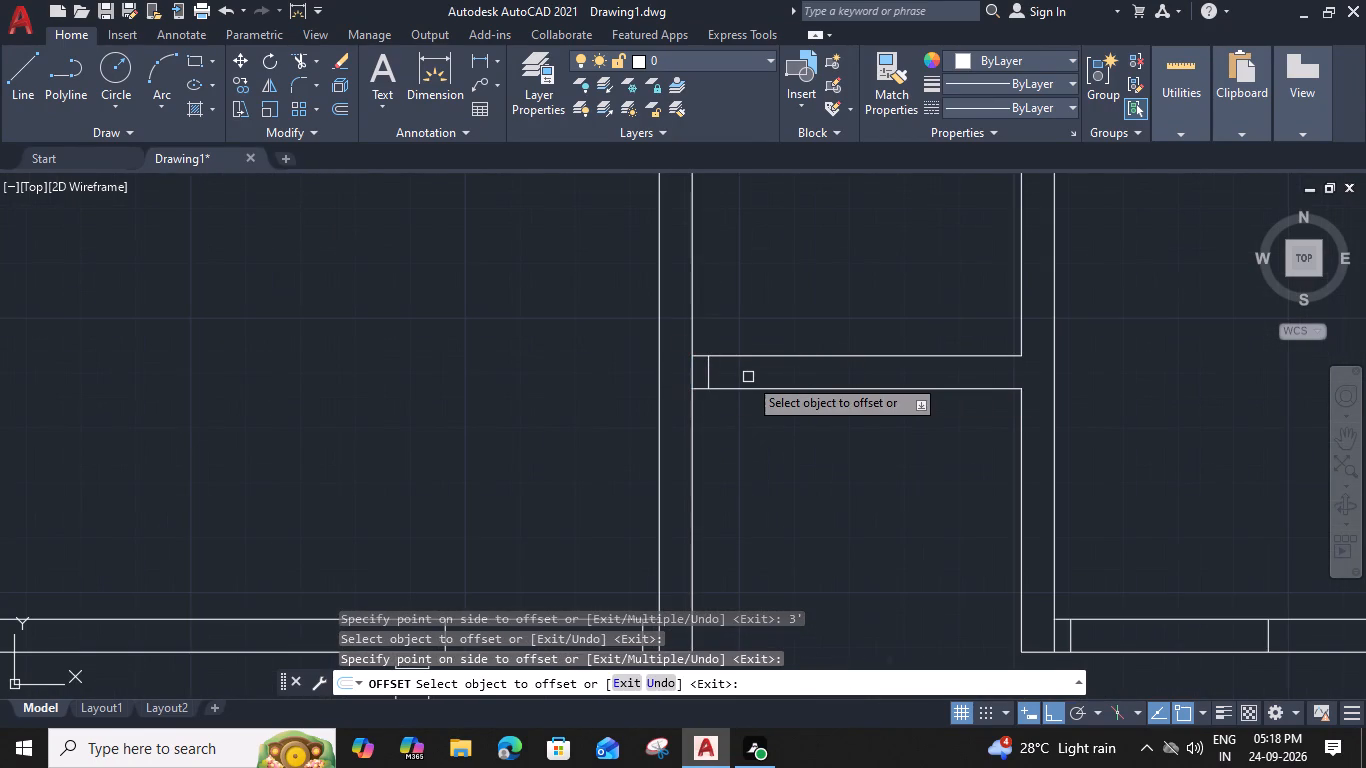
{"action": "left_click", "coordinate": [711, 367]}
{"action": "type", "text": "2'6\""}
{"action": "key", "text": "Return"}
{"action": "scroll", "coordinate": [776, 379], "scroll_direction": "down", "scroll_amount": 1}
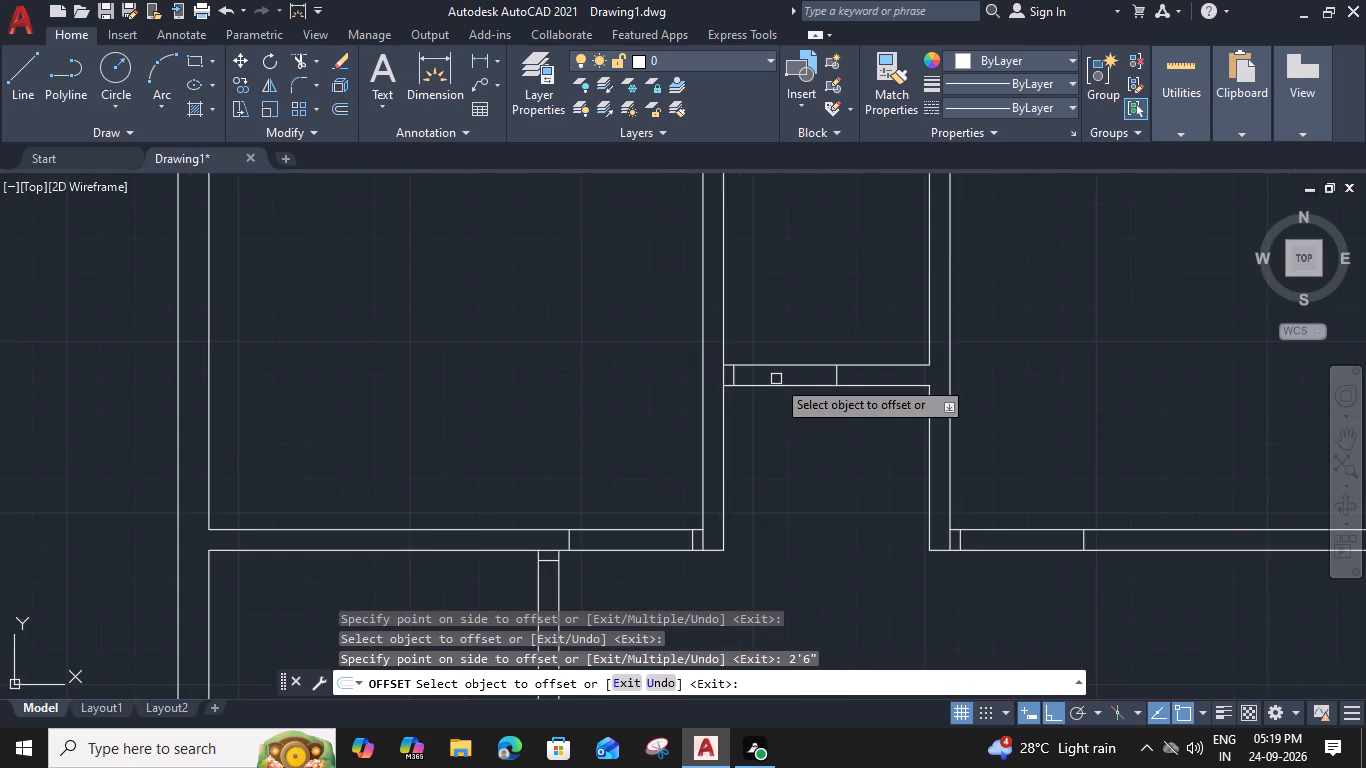
{"action": "scroll", "coordinate": [767, 492], "scroll_direction": "down", "scroll_amount": 2}
{"action": "middle_click_drag", "start_coordinate": [765, 492], "coordinate": [673, 448]}
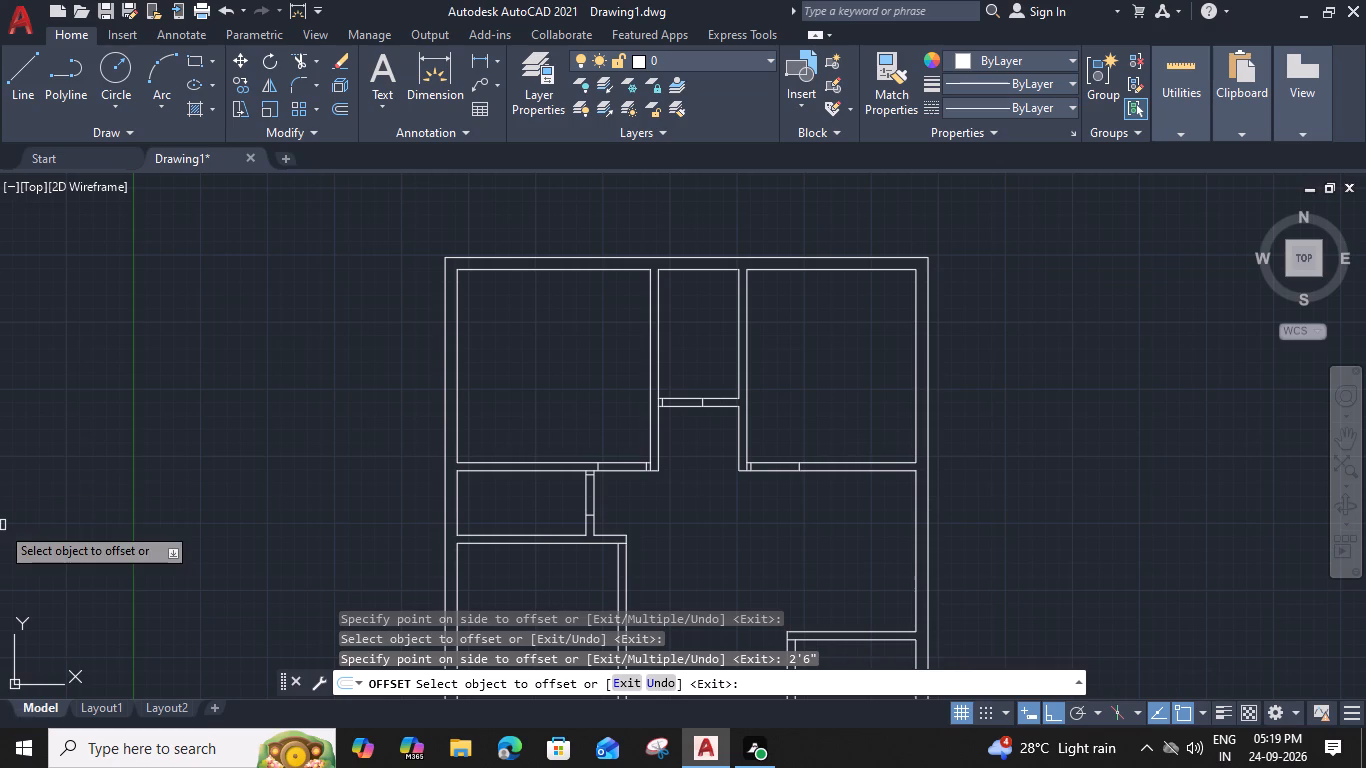
{"action": "middle_click_drag", "start_coordinate": [711, 360], "coordinate": [669, 115]}
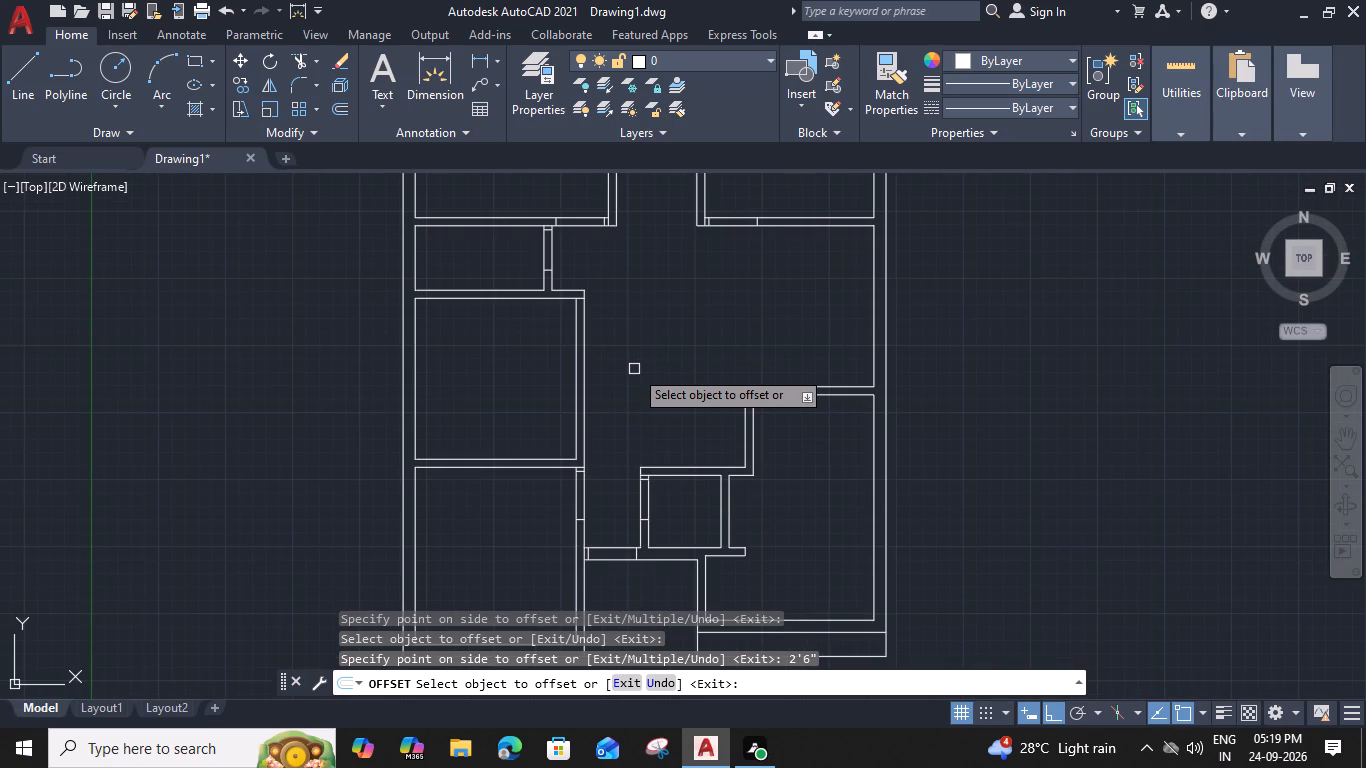
{"action": "scroll", "coordinate": [748, 394], "scroll_direction": "up", "scroll_amount": 1}
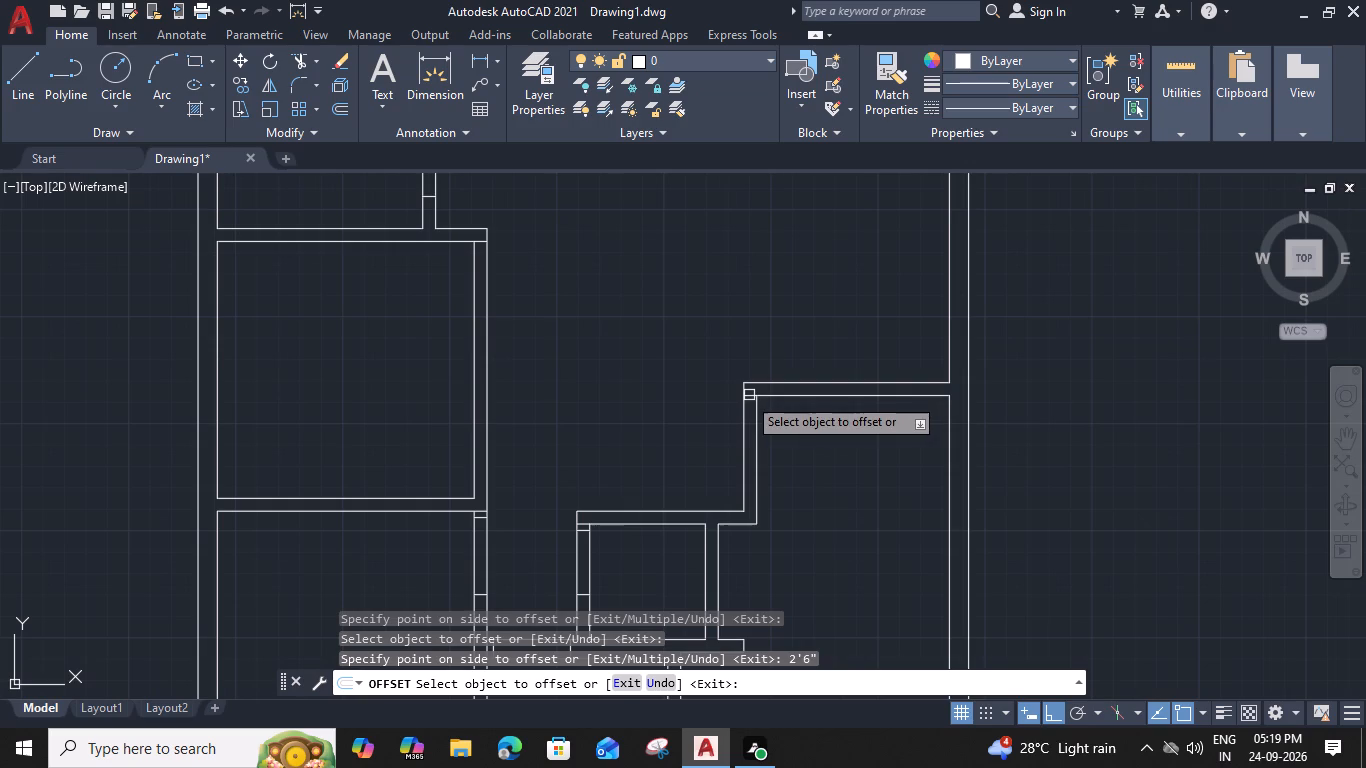
{"action": "key", "text": "Escape"}
Trim the short closing lines at the southeast room's northwest corner and the west-middle room's northeast corner.
{"action": "type", "text": "tr"}
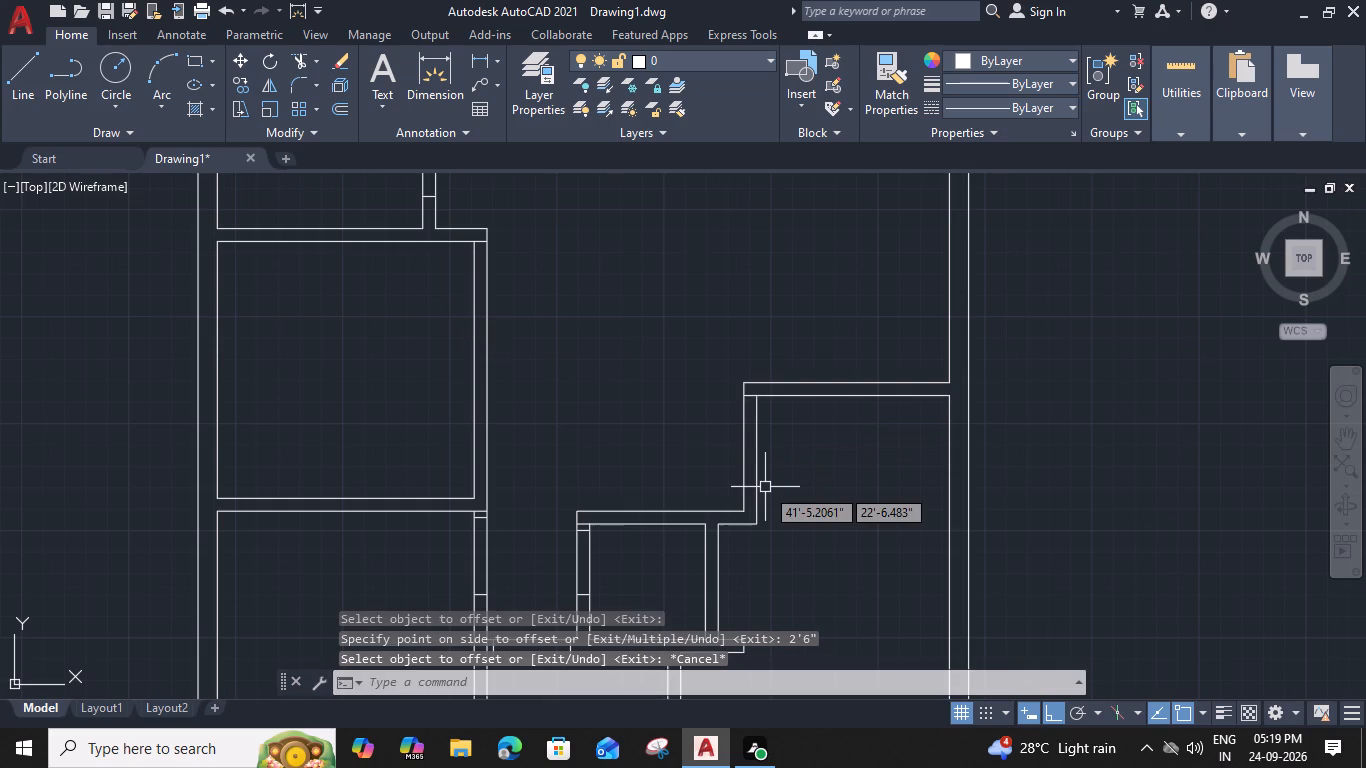
{"action": "key", "text": "space"}
{"action": "scroll", "coordinate": [759, 424], "scroll_direction": "up", "scroll_amount": 2}
{"action": "left_click", "coordinate": [741, 353]}
{"action": "scroll", "coordinate": [742, 353], "scroll_direction": "down", "scroll_amount": 2}
{"action": "scroll", "coordinate": [438, 187], "scroll_direction": "up", "scroll_amount": 2}
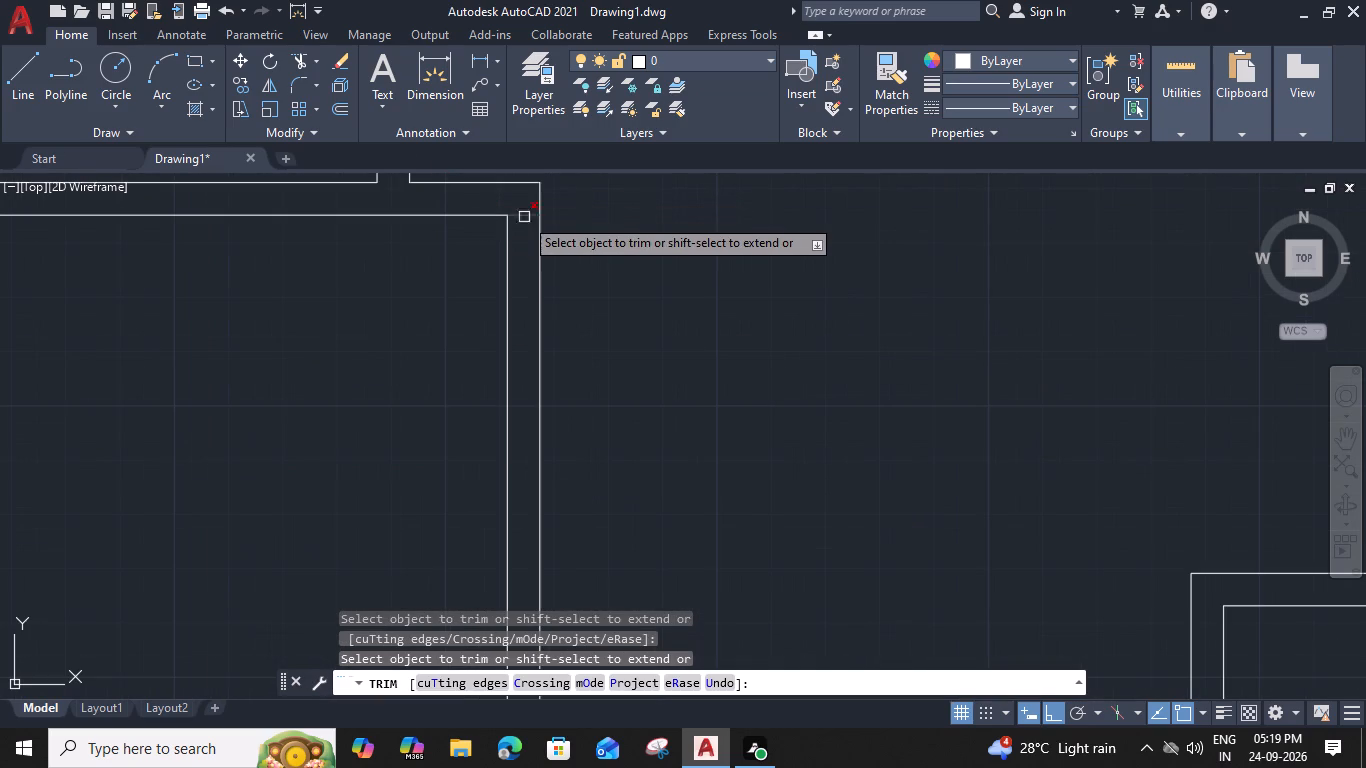
{"action": "left_click", "coordinate": [524, 217]}
{"action": "key", "text": "Escape"}
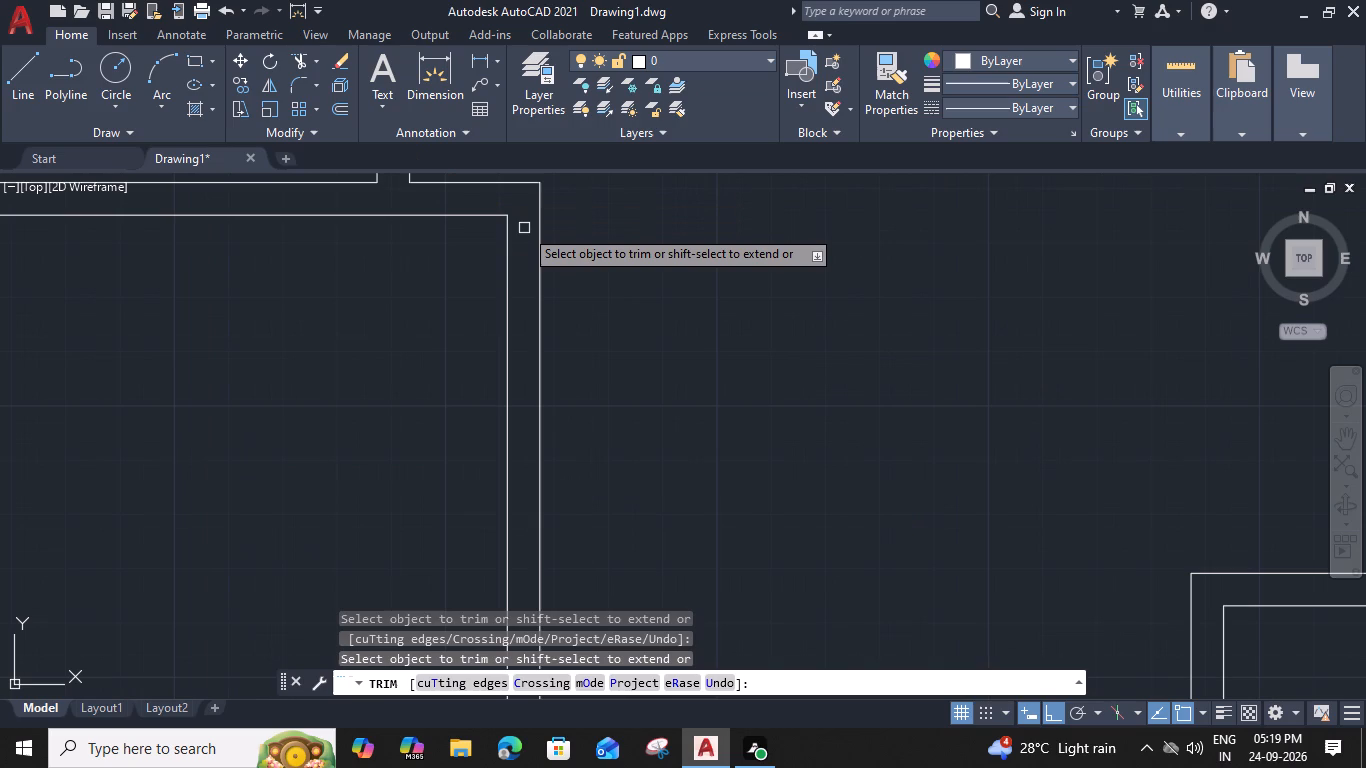
{"action": "scroll", "coordinate": [730, 325], "scroll_direction": "down", "scroll_amount": 2}
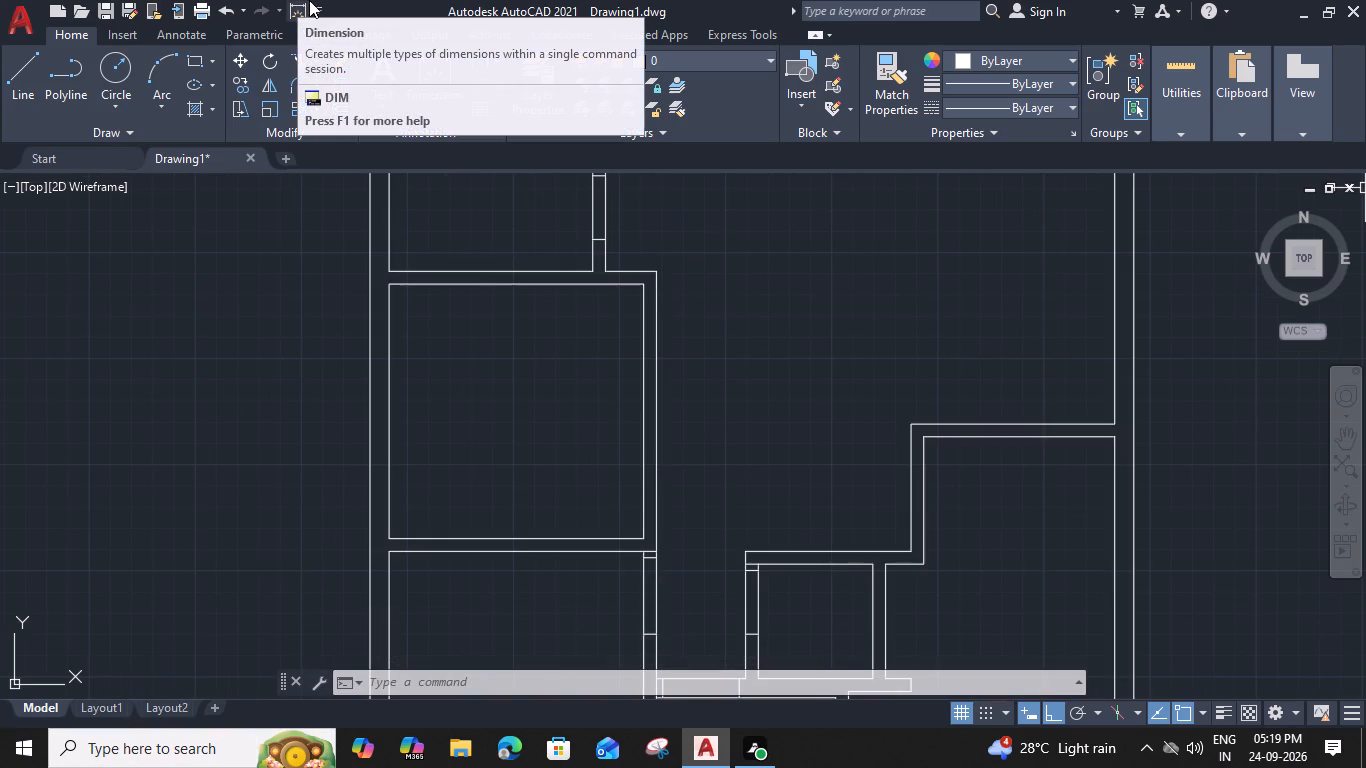
Draw a 6" horizontal line across the west-middle room's east partition at its midpoint.
{"action": "type", "text": "l"}
{"action": "key", "text": "space"}
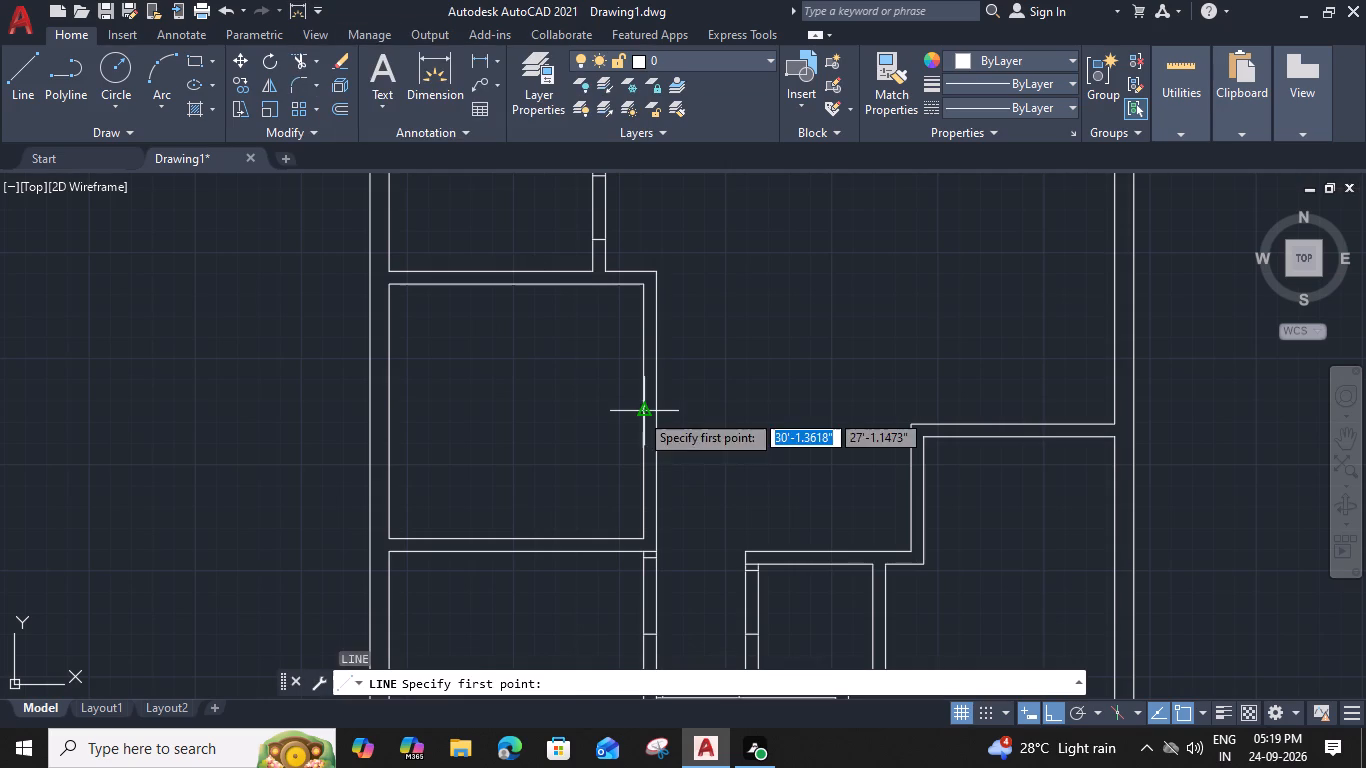
{"action": "left_click", "coordinate": [641, 412]}
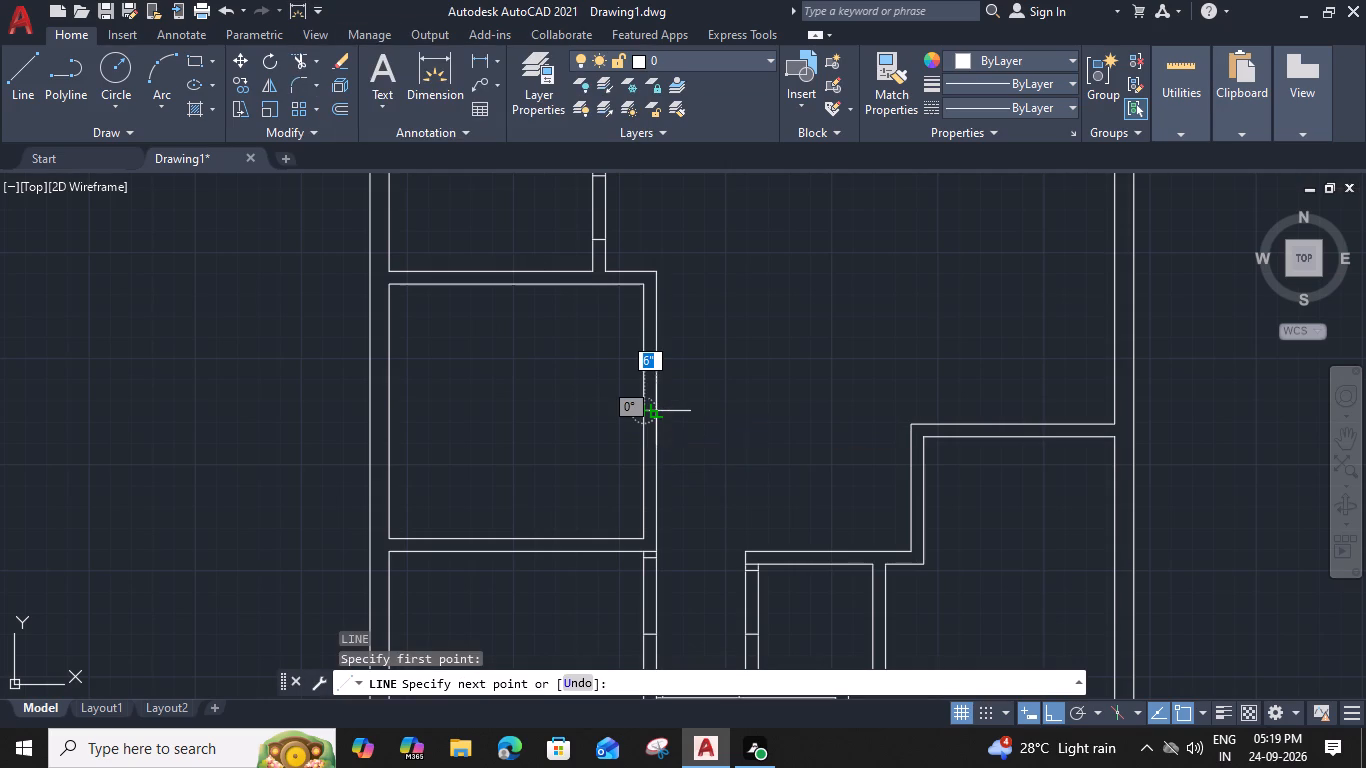
{"action": "left_click", "coordinate": [657, 411]}
{"action": "key", "text": "Escape"}
Draw a short vertical line across the southeast room's north wall at the room's inner northwest corner.
{"action": "middle_click_drag", "start_coordinate": [752, 433], "coordinate": [712, 431]}
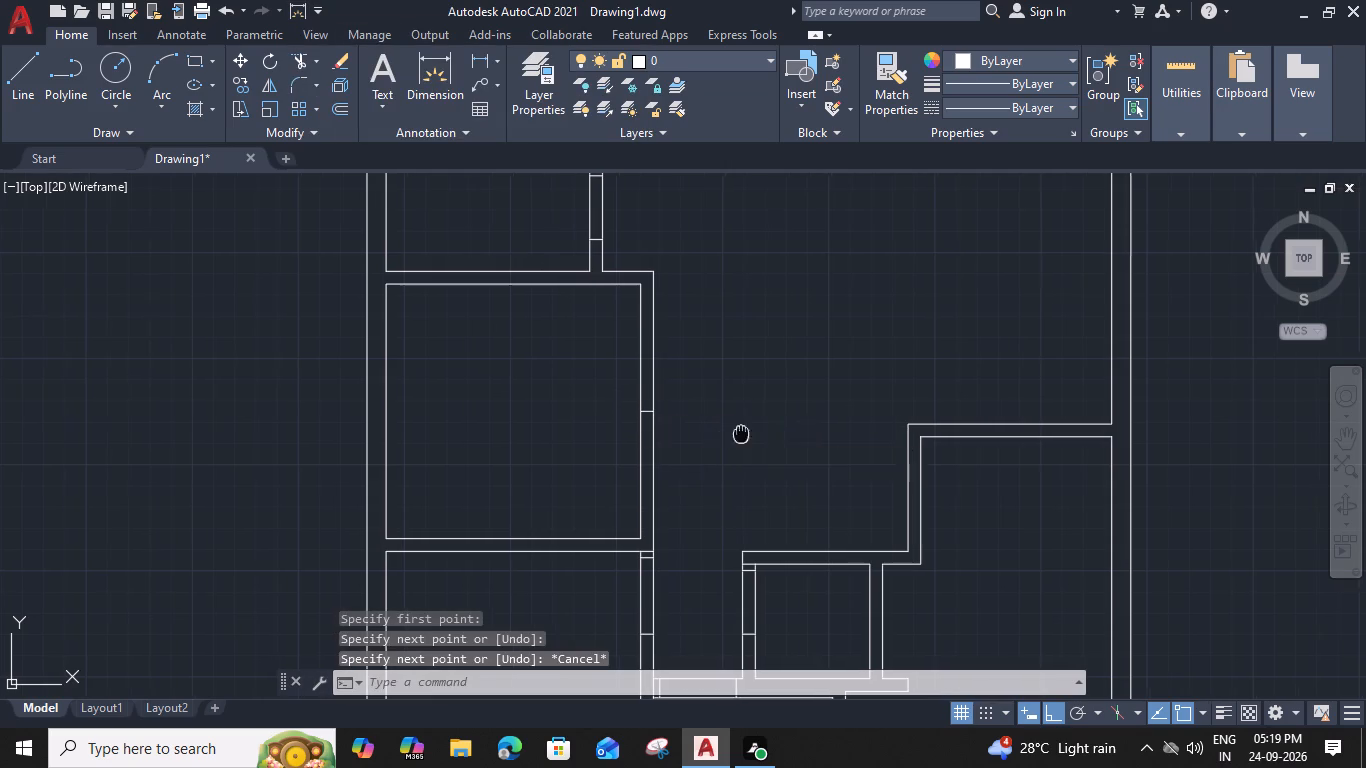
{"action": "middle_click_drag", "start_coordinate": [712, 431], "coordinate": [572, 415]}
{"action": "key", "text": "space"}
{"action": "scroll", "coordinate": [693, 418], "scroll_direction": "up", "scroll_amount": 2}
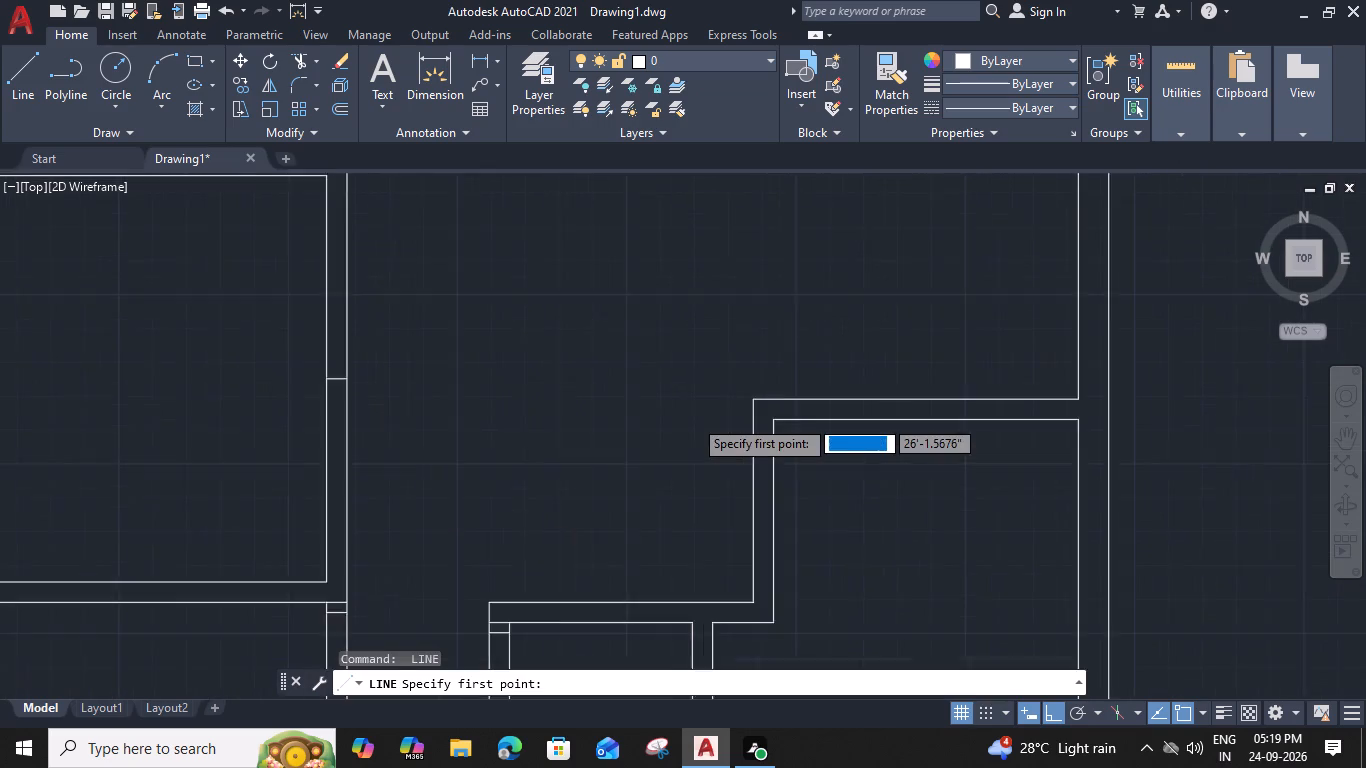
{"action": "left_click", "coordinate": [826, 423]}
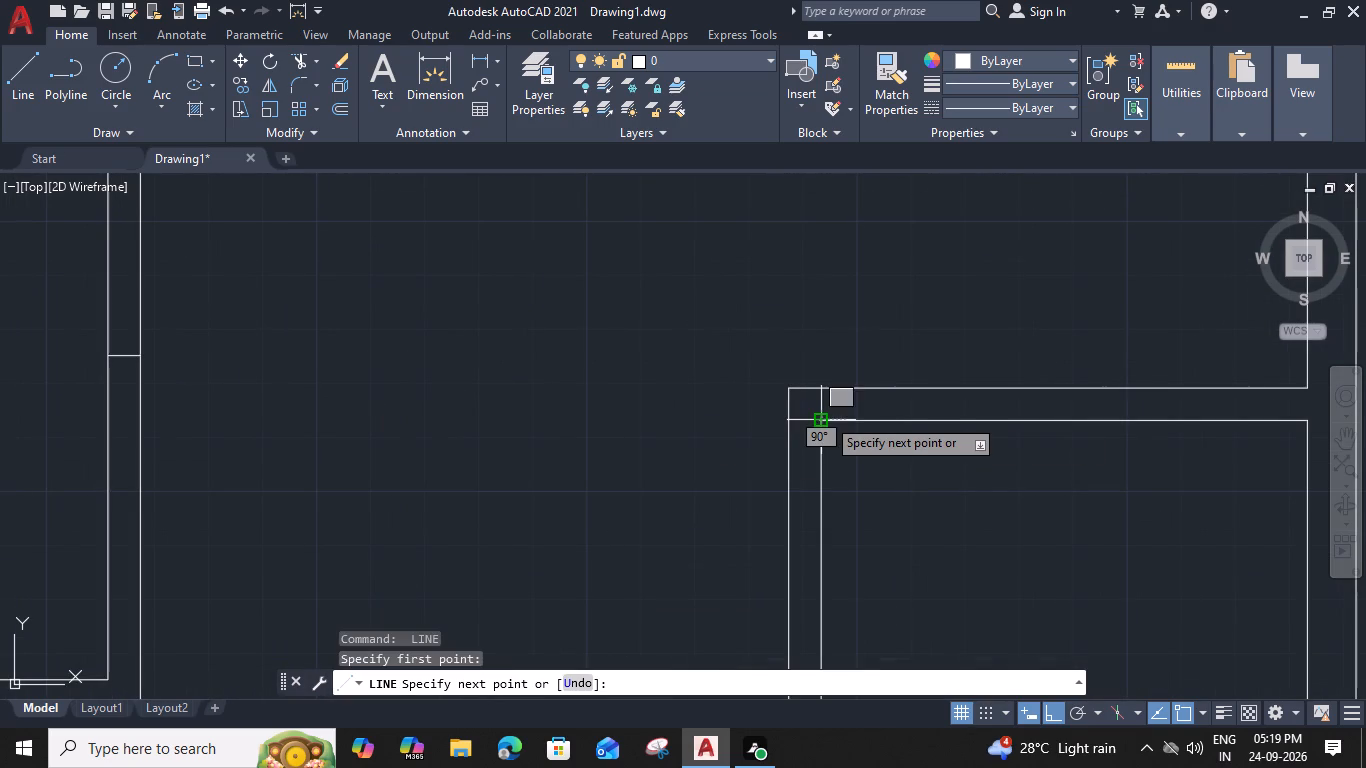
{"action": "left_click", "coordinate": [819, 392]}
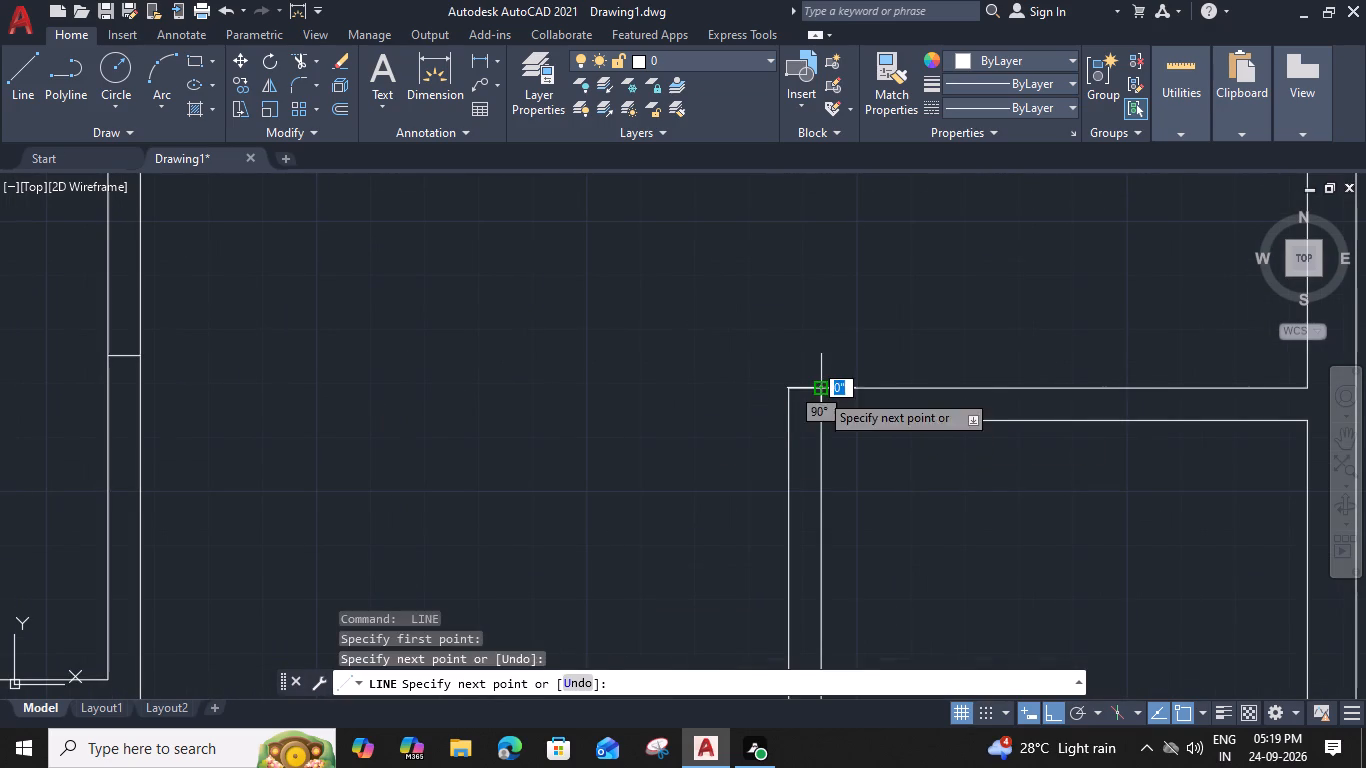
{"action": "key", "text": "Escape"}
Mark a 3' door opening in the southeast room's north wall, offsetting the corner line 3" east and the copy 3' further east.
{"action": "left_click", "coordinate": [822, 399]}
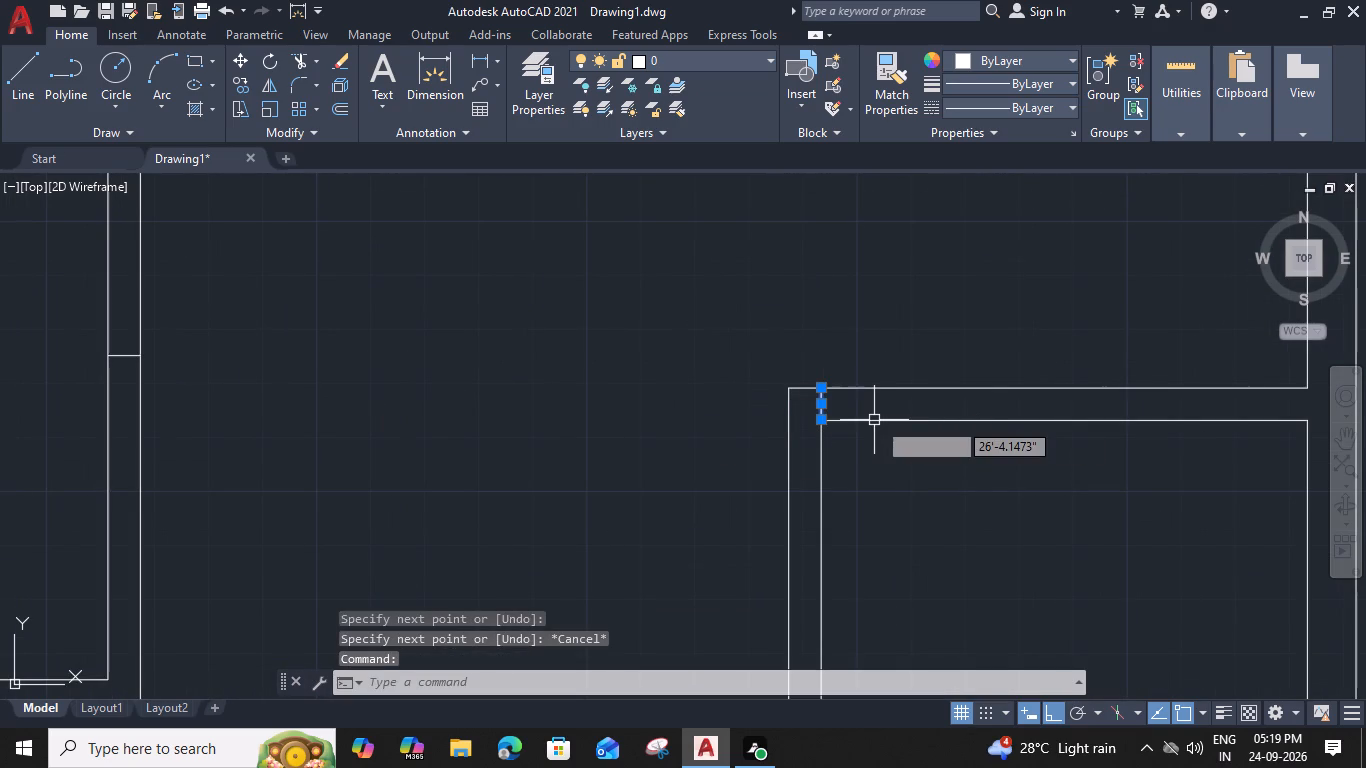
{"action": "key", "text": "o"}
{"action": "key", "text": "Return"}
{"action": "type", "text": "3\""}
{"action": "key", "text": "Return"}
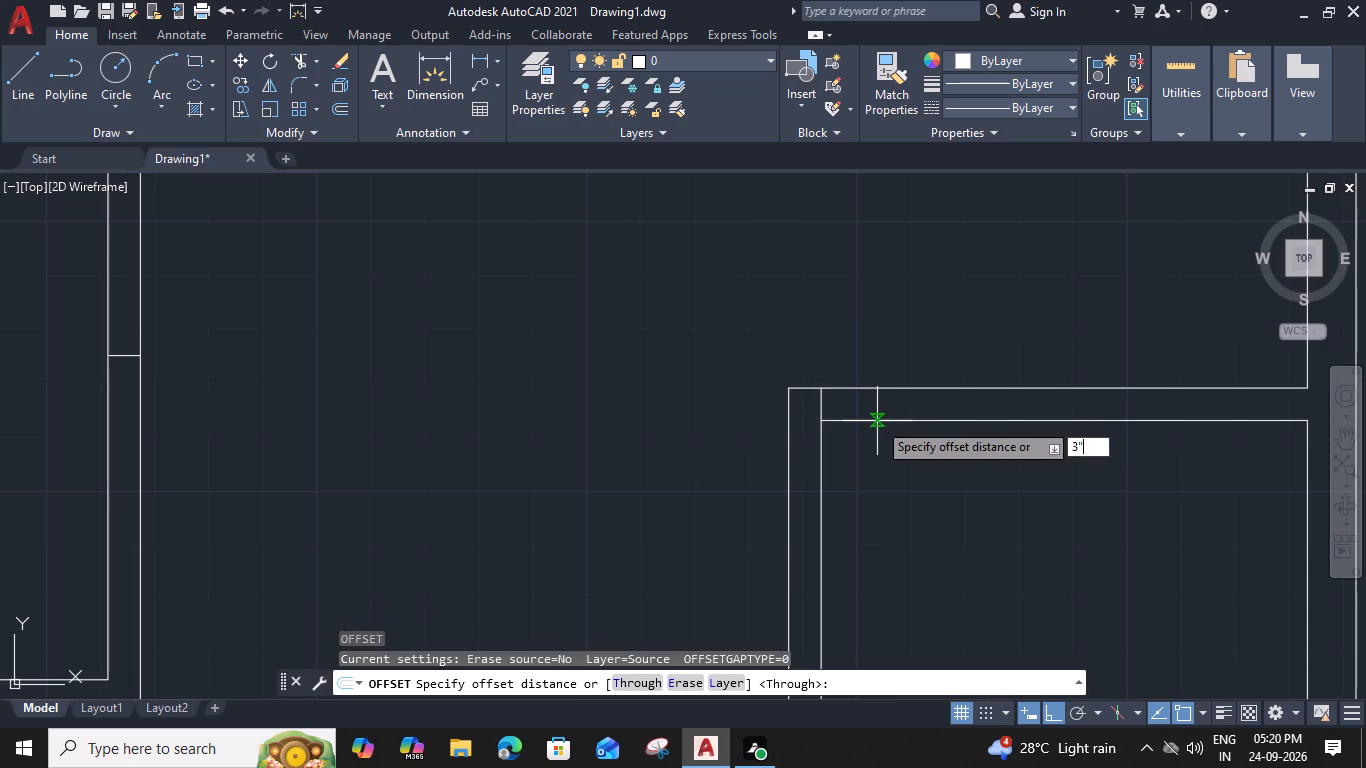
{"action": "left_click", "coordinate": [890, 406]}
{"action": "middle_click_drag", "start_coordinate": [881, 406], "coordinate": [755, 419]}
{"action": "scroll", "coordinate": [706, 423], "scroll_direction": "up", "scroll_amount": 2}
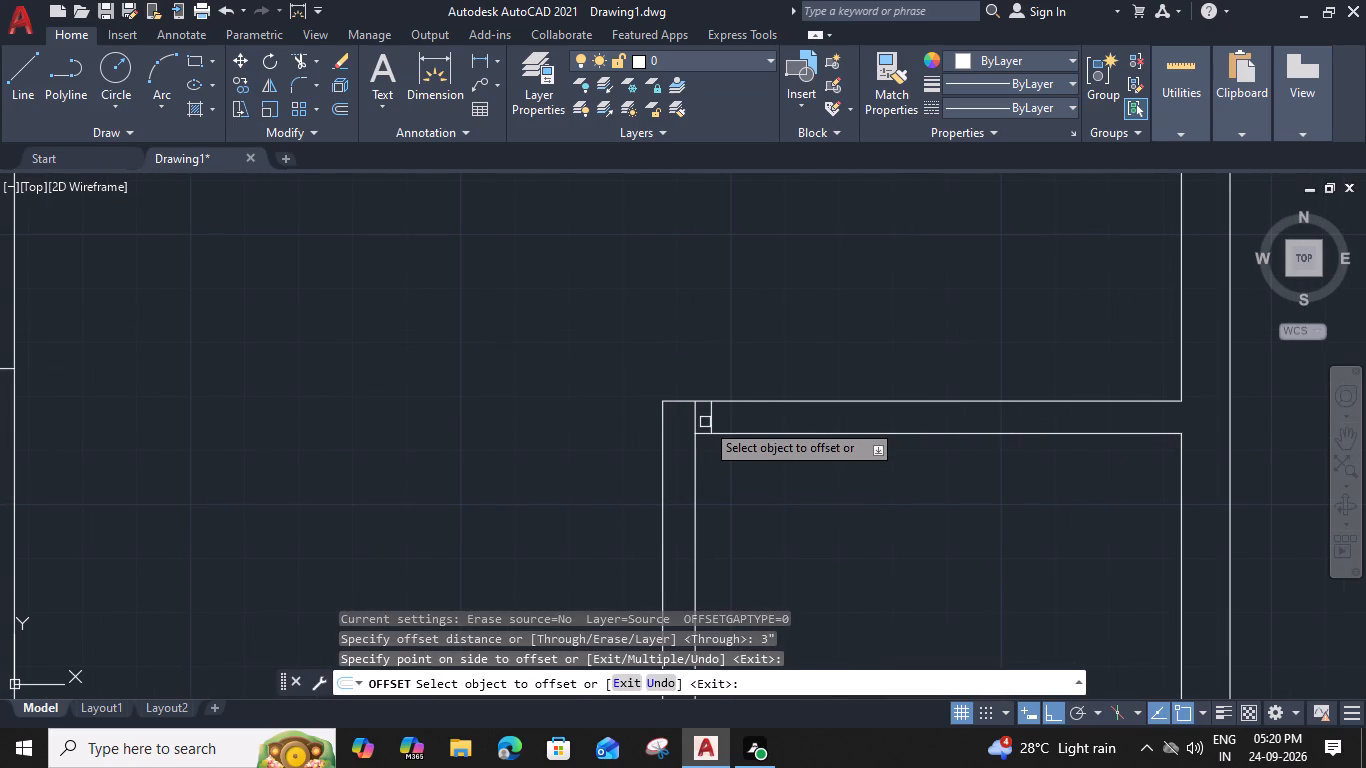
{"action": "left_click", "coordinate": [721, 421]}
{"action": "type", "text": "3'"}
{"action": "key", "text": "Return"}
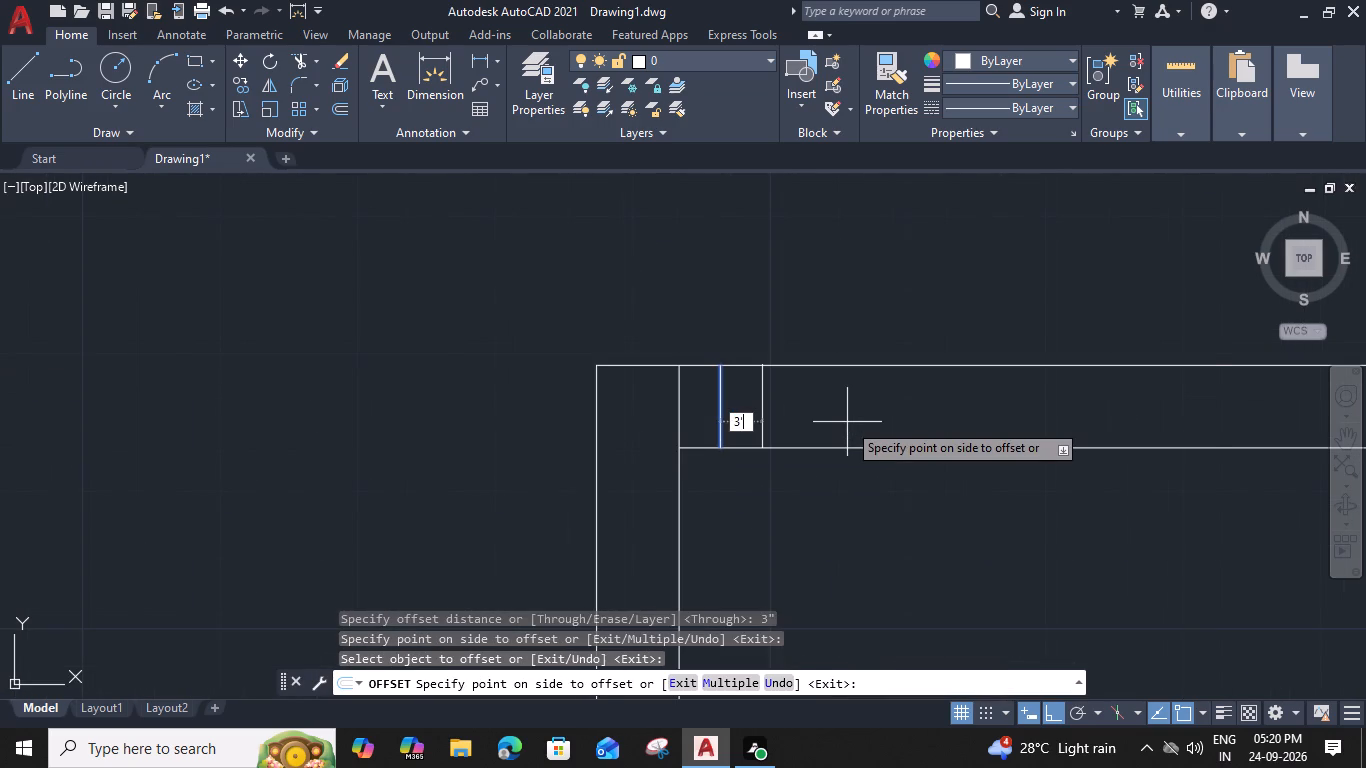
{"action": "scroll", "coordinate": [847, 422], "scroll_direction": "down", "scroll_amount": 3}
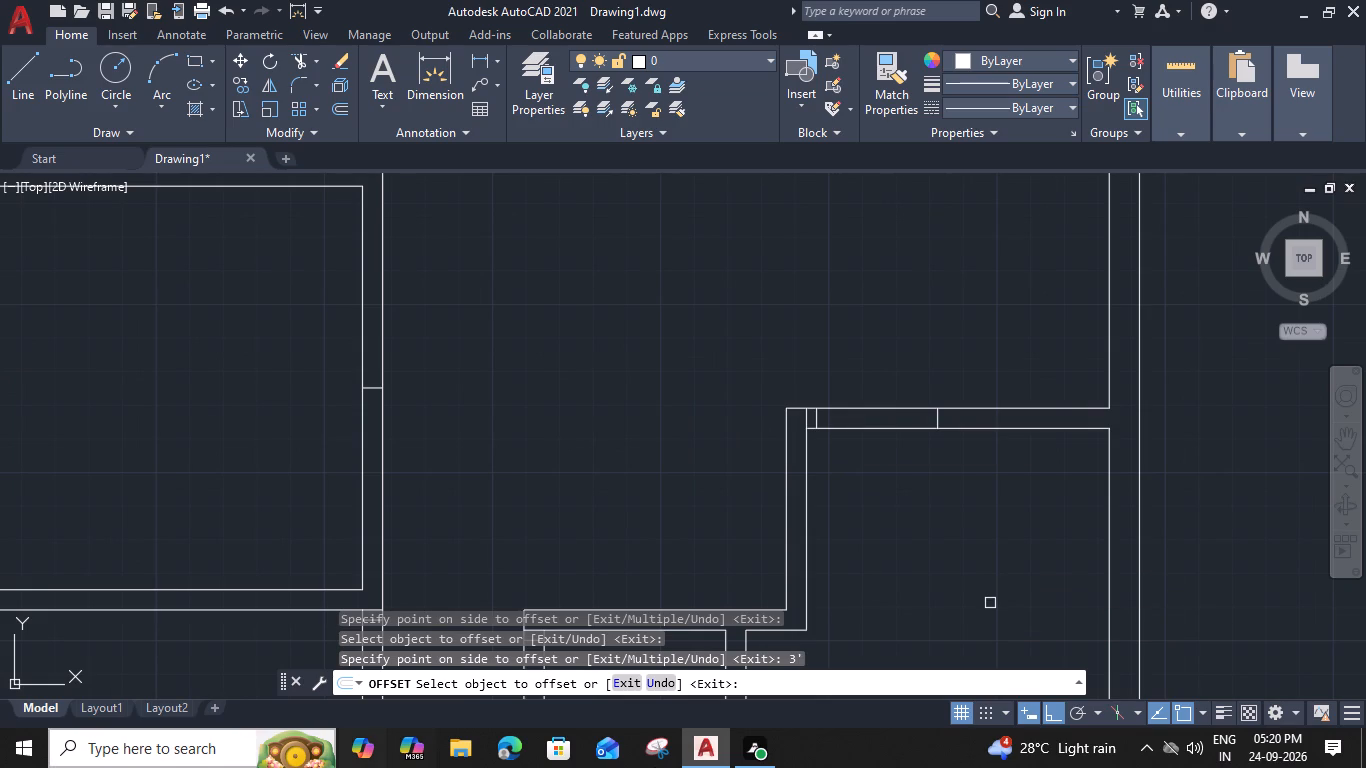
Offset the midpoint line in the west-middle room's east partition 3' north and 3' south to mark a centred opening.
{"action": "left_click", "coordinate": [374, 393]}
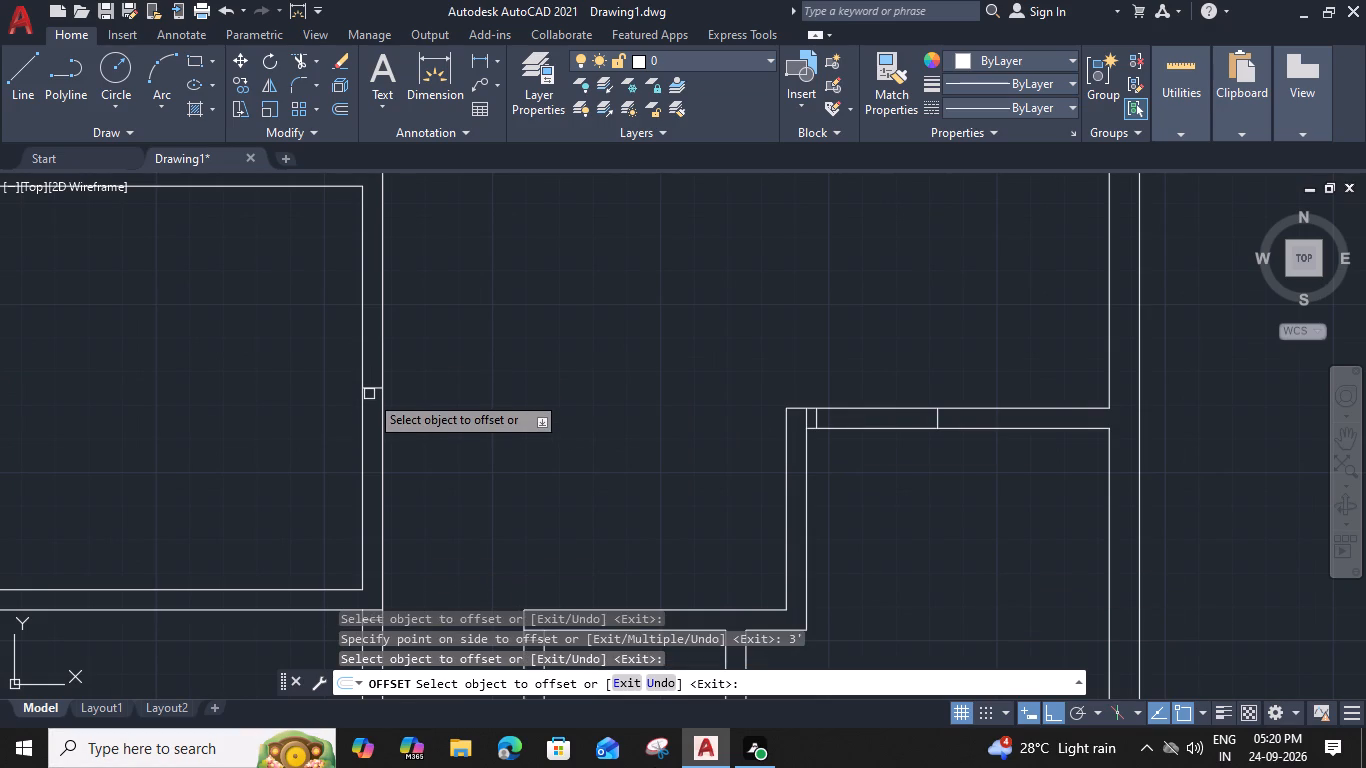
{"action": "left_click", "coordinate": [369, 392]}
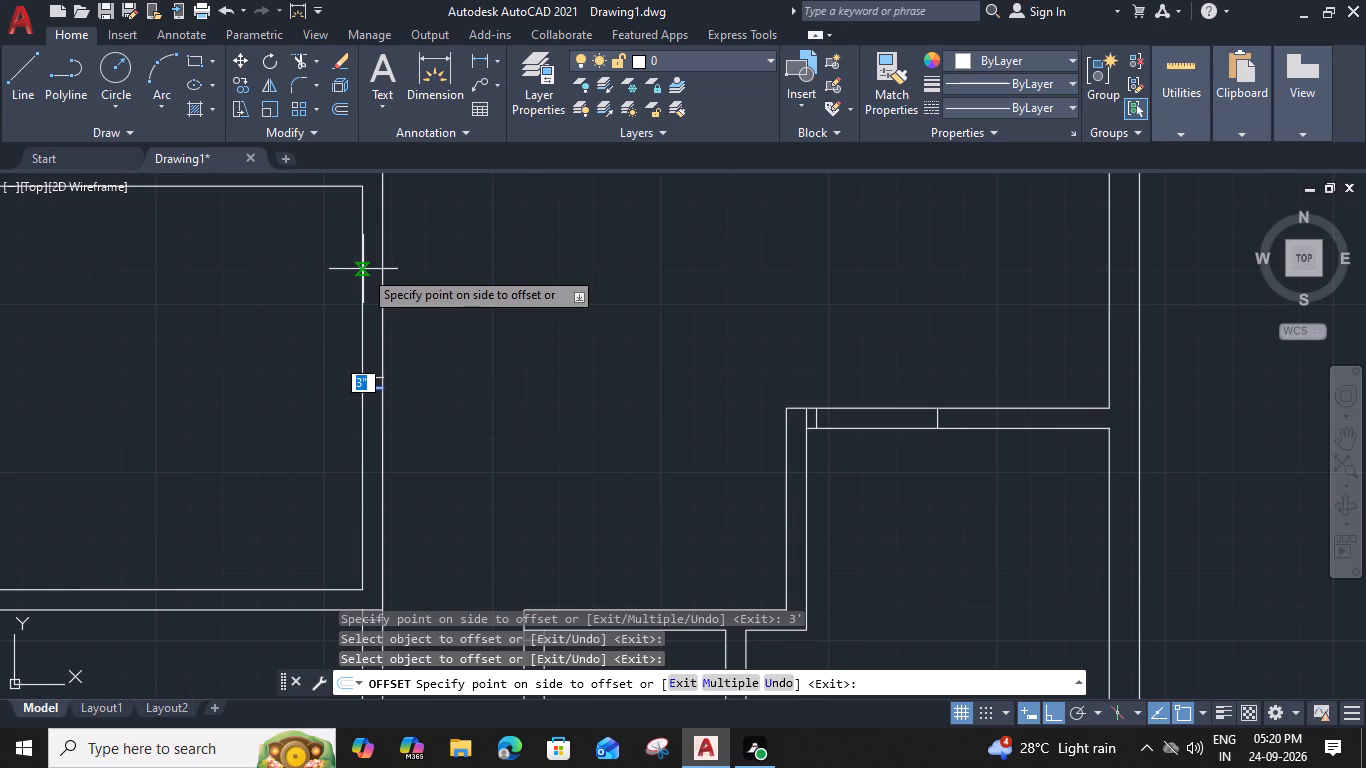
{"action": "key", "text": "3"}
{"action": "key", "text": "apostrophe"}
{"action": "key", "text": "Return"}
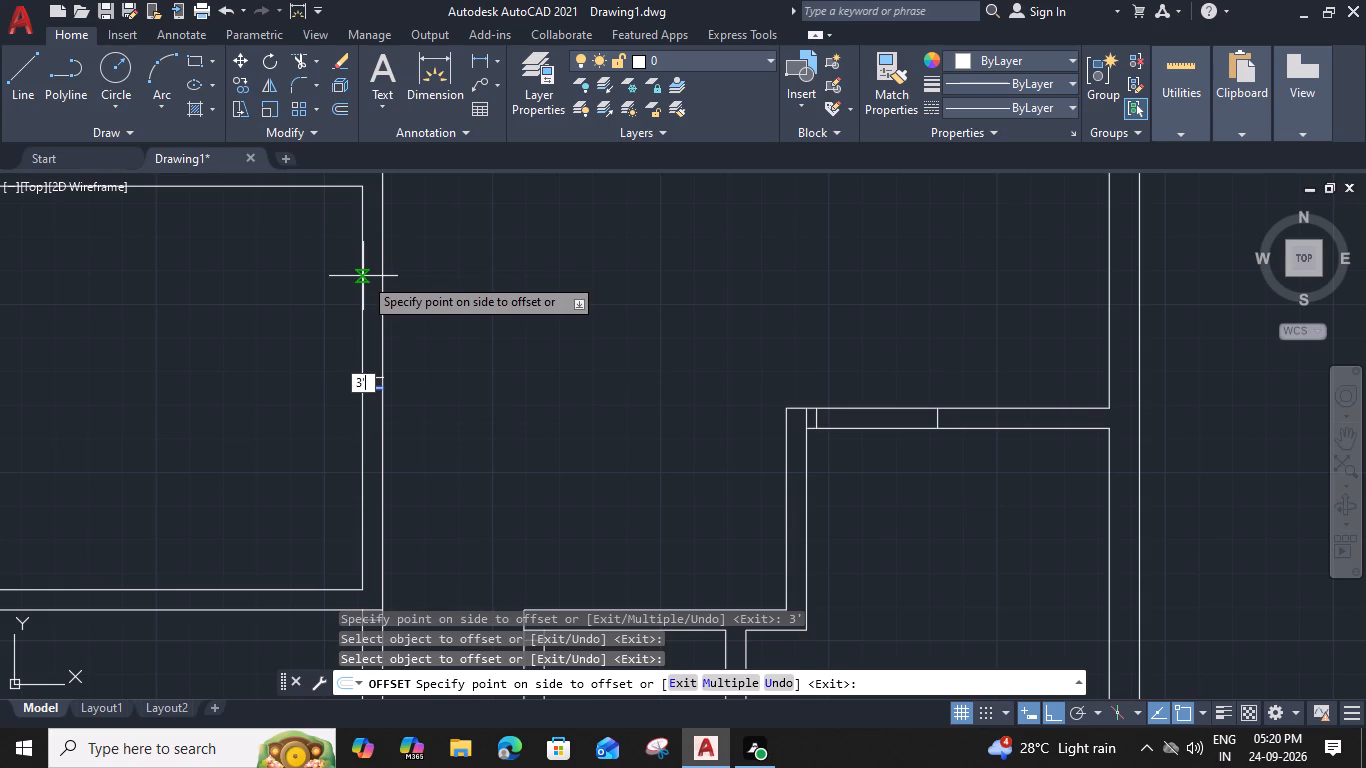
{"action": "left_click", "coordinate": [371, 387]}
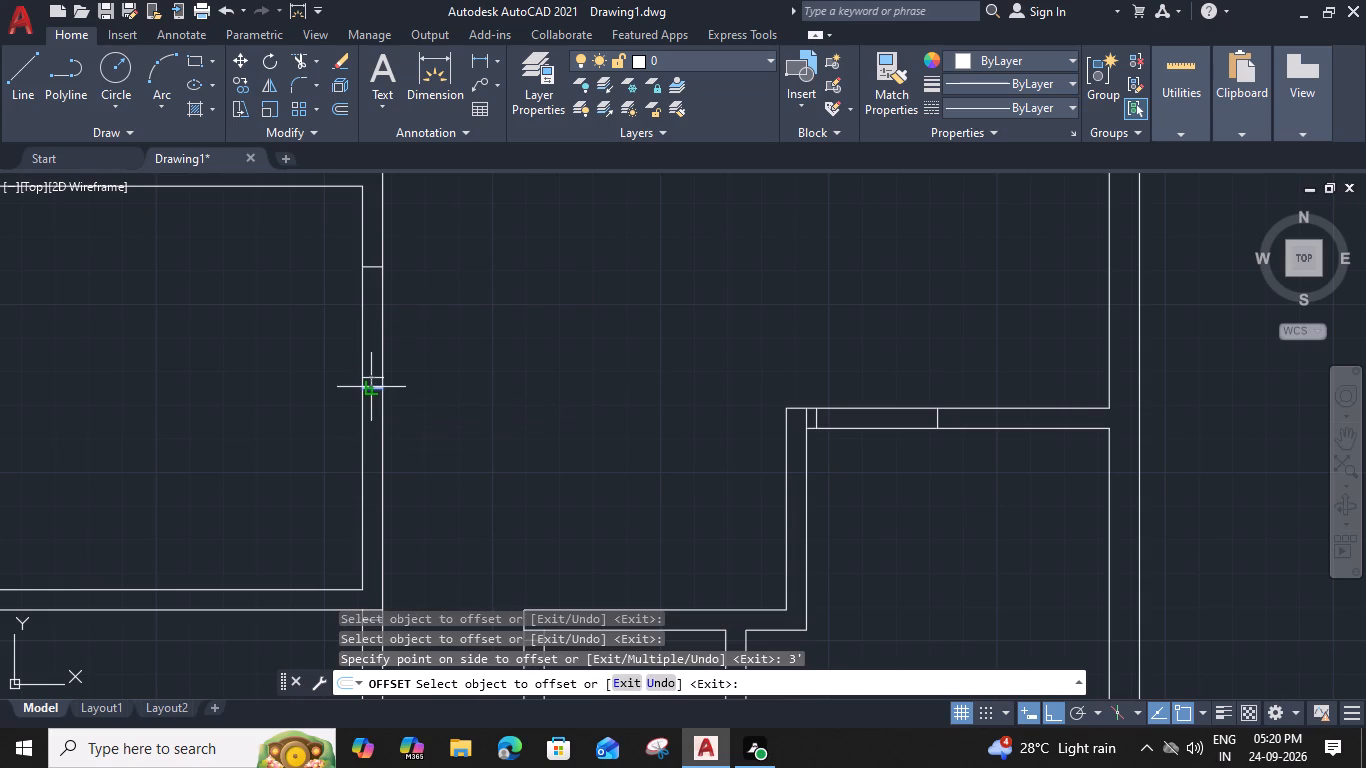
{"action": "type", "text": "3'"}
{"action": "key", "text": "Return"}
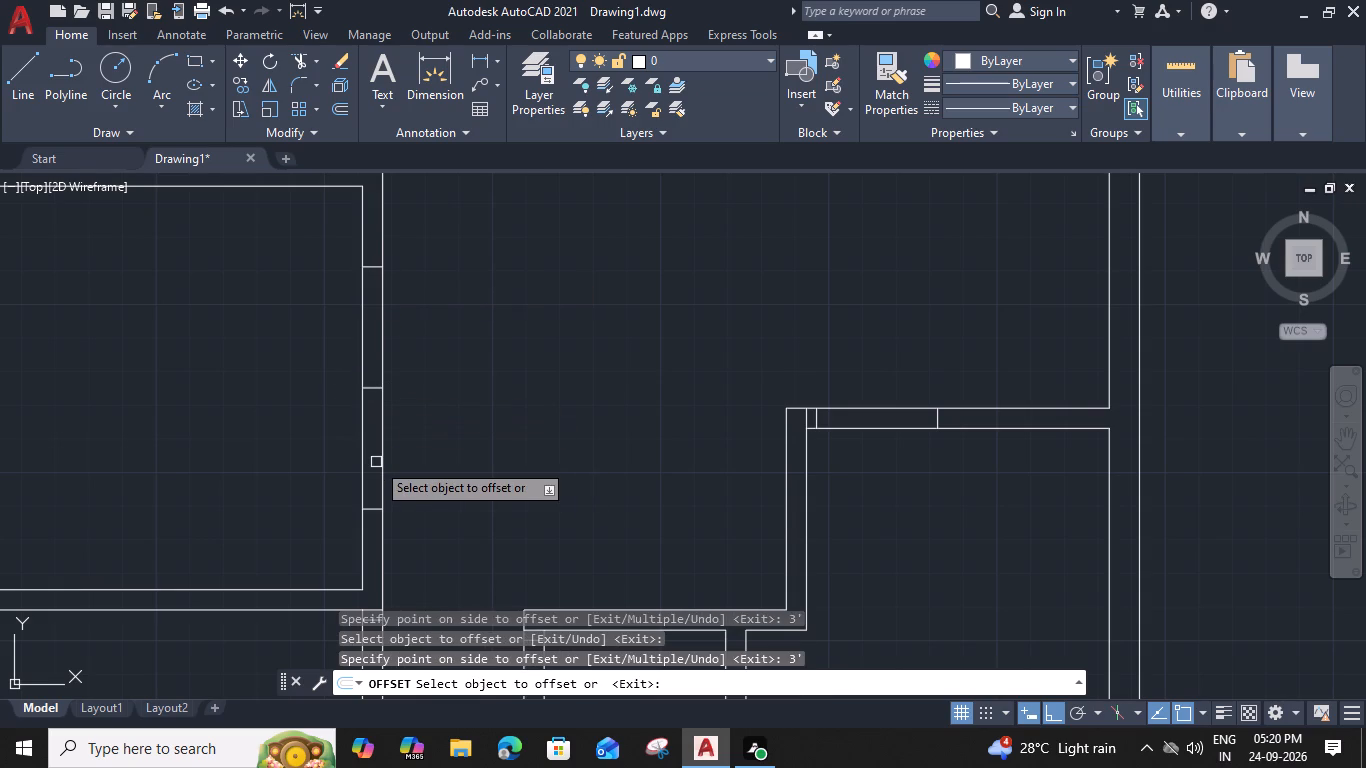
{"action": "key", "text": "Escape"}
Trim away the midpoint line and the partition's west face between the two offset lines of the west-middle room's opening.
{"action": "type", "text": "tr"}
{"action": "key", "text": "space"}
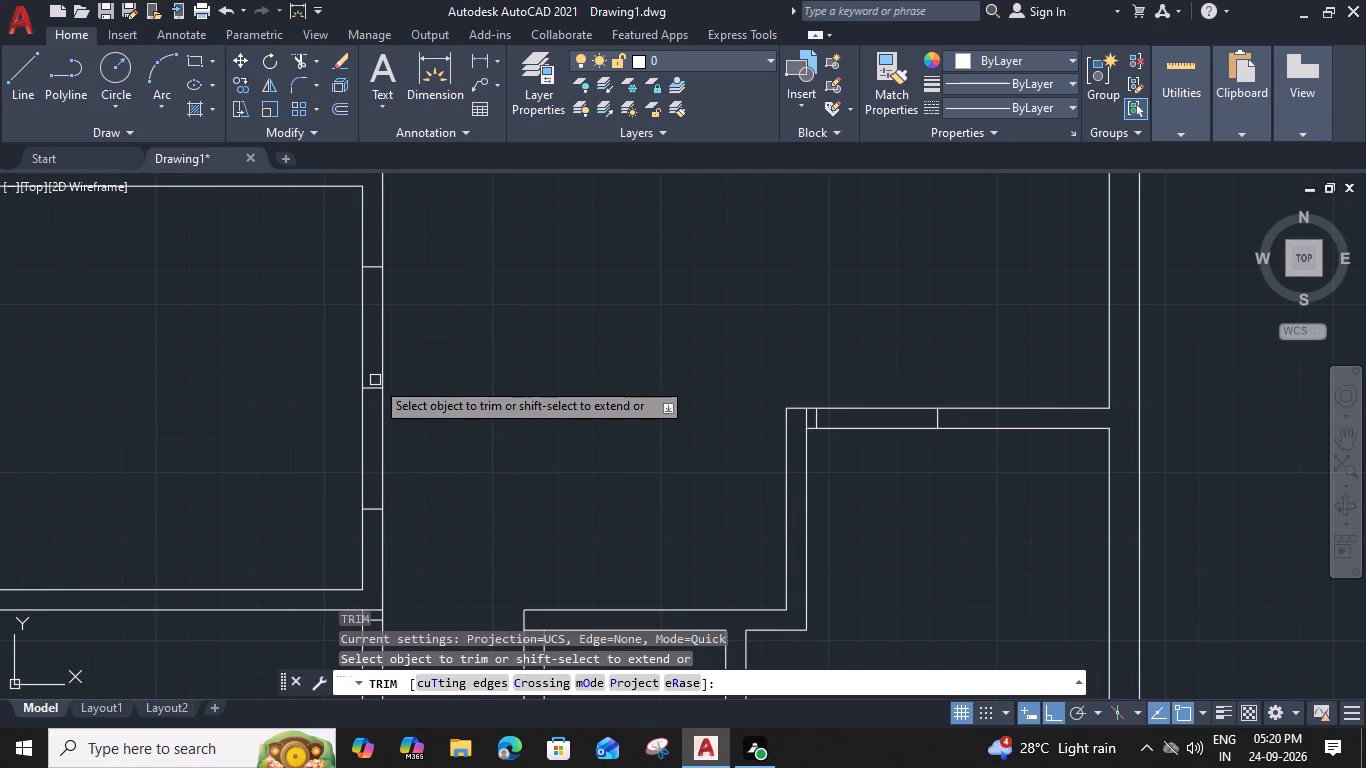
{"action": "left_click", "coordinate": [372, 392]}
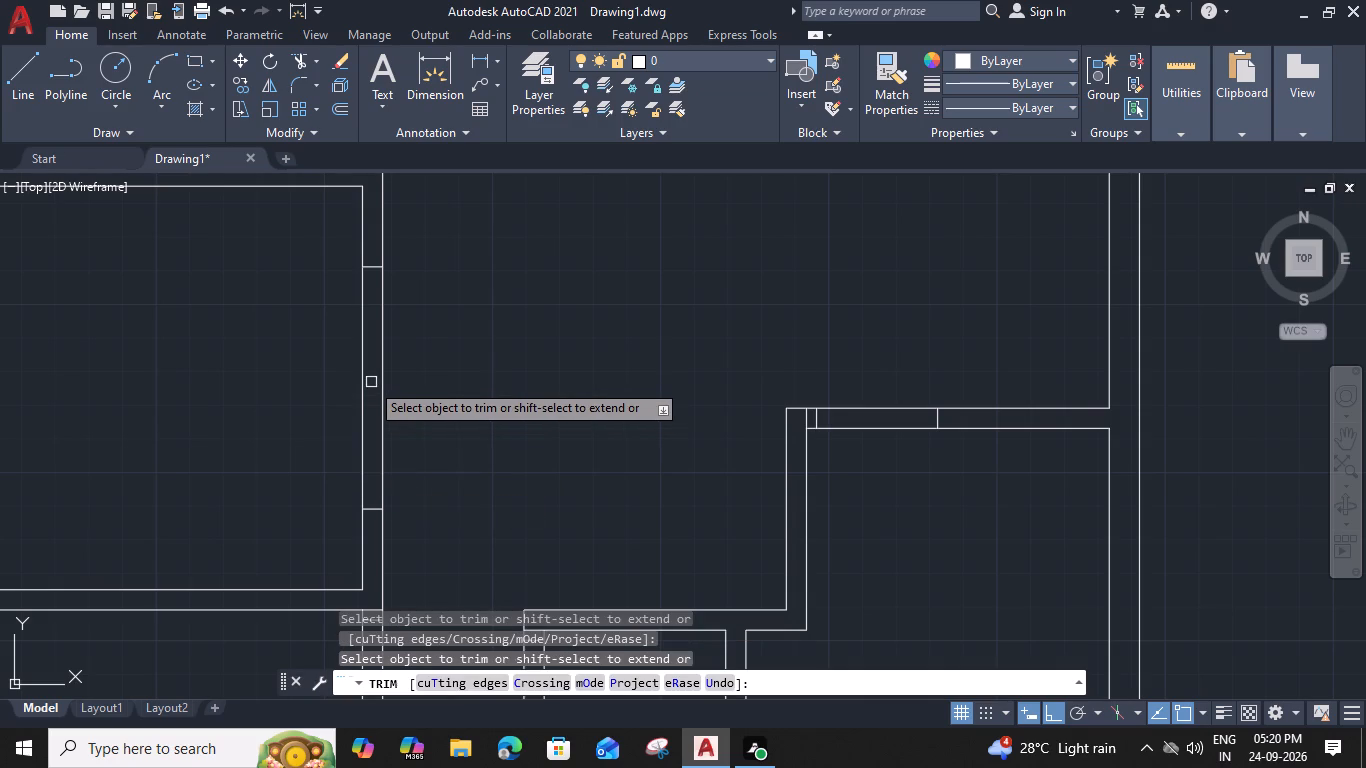
{"action": "left_click", "coordinate": [354, 386]}
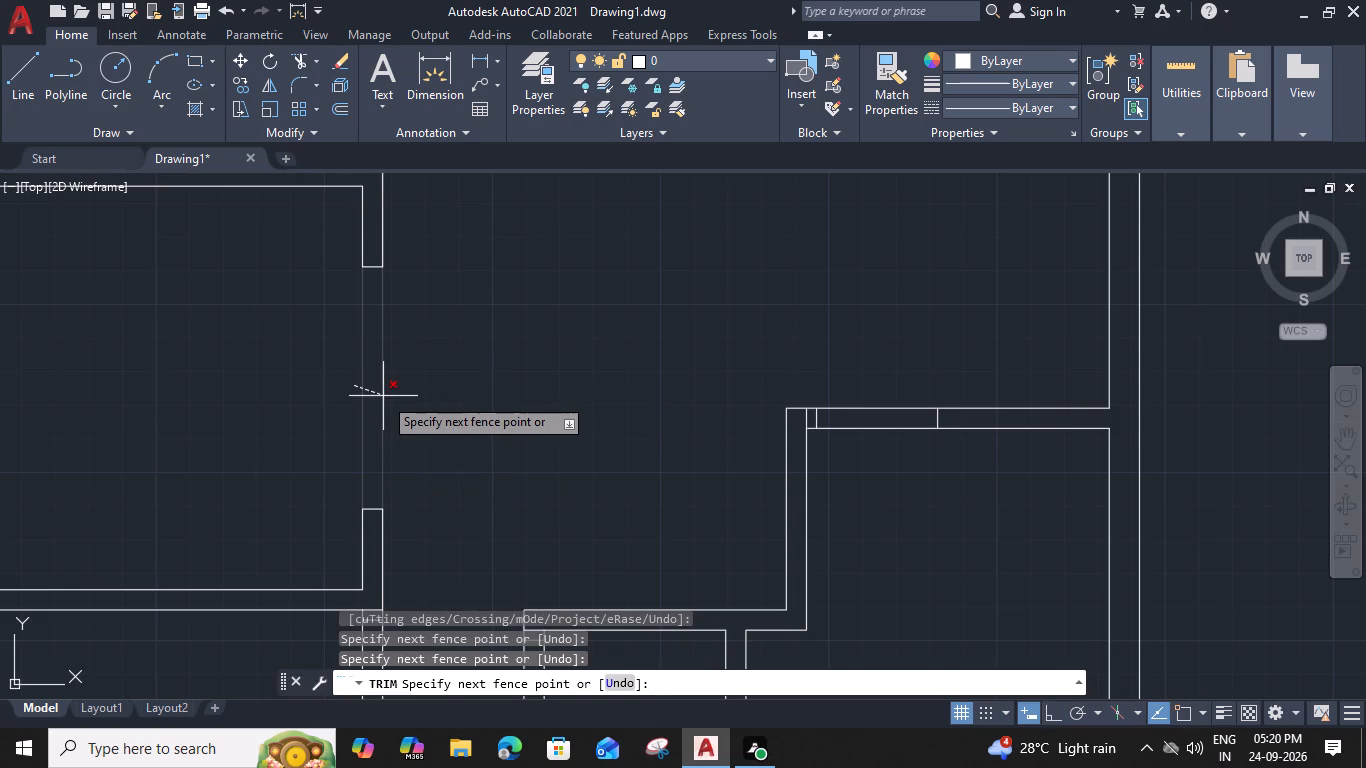
{"action": "left_click", "coordinate": [369, 389]}
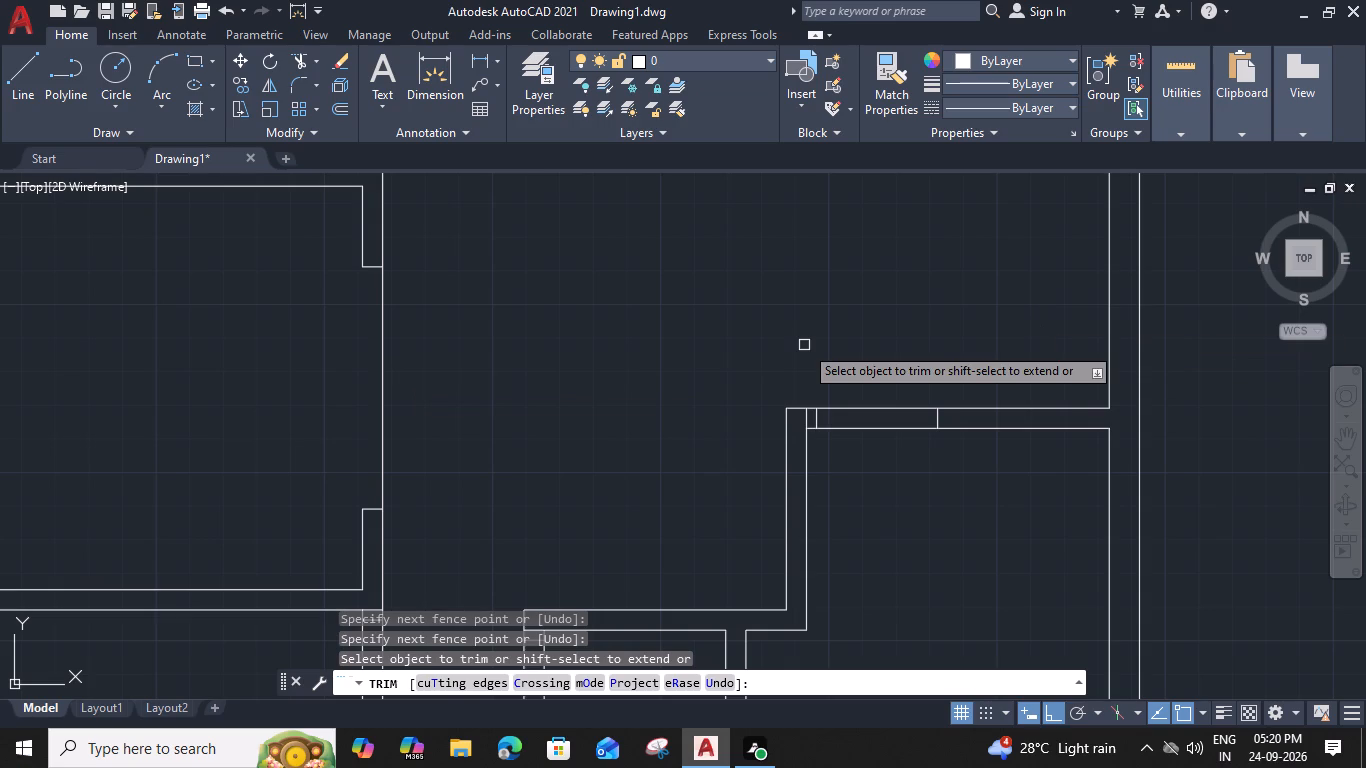
Trim away the corner line and the north wall's inner face between the jambs of the southeast room's door opening.
{"action": "scroll", "coordinate": [972, 413], "scroll_direction": "up", "scroll_amount": 2}
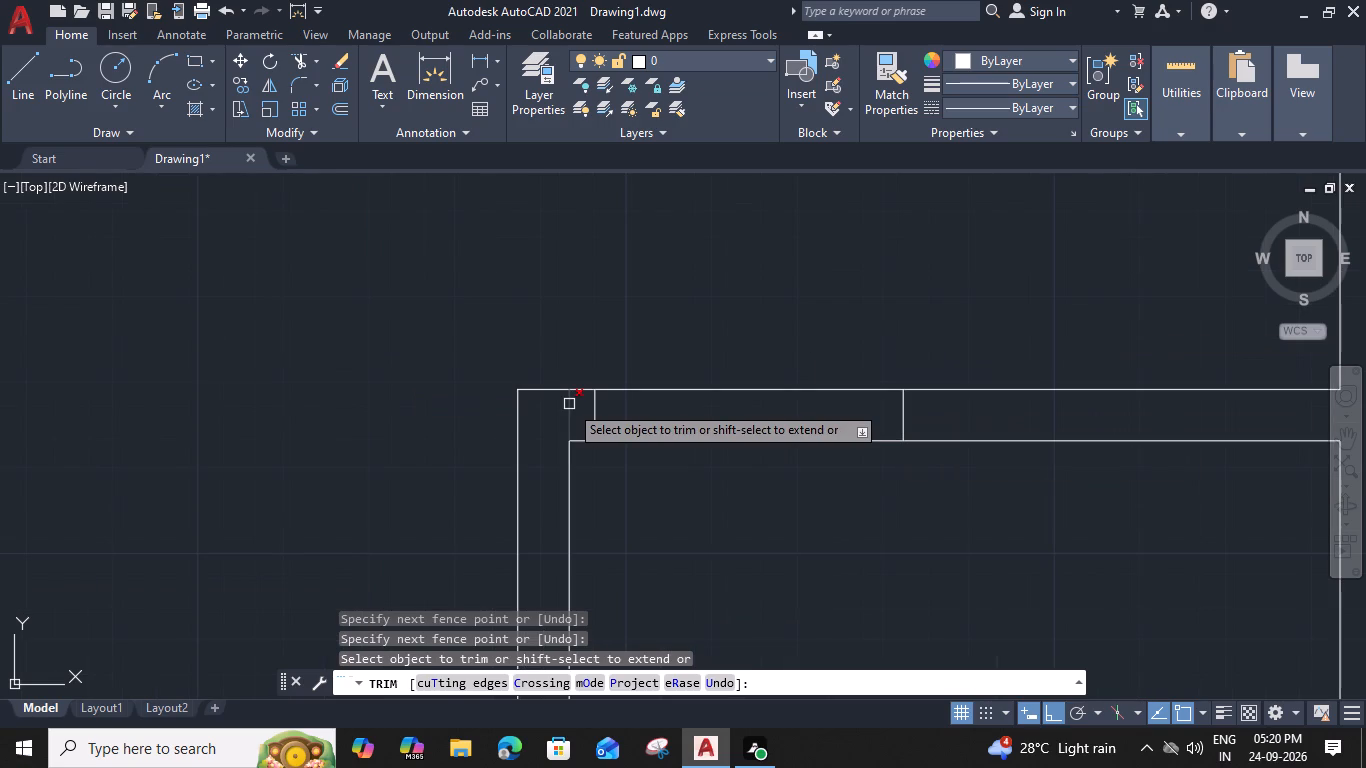
{"action": "left_click", "coordinate": [570, 404]}
{"action": "left_click", "coordinate": [771, 439]}
{"action": "scroll", "coordinate": [771, 439], "scroll_direction": "down", "scroll_amount": 2}
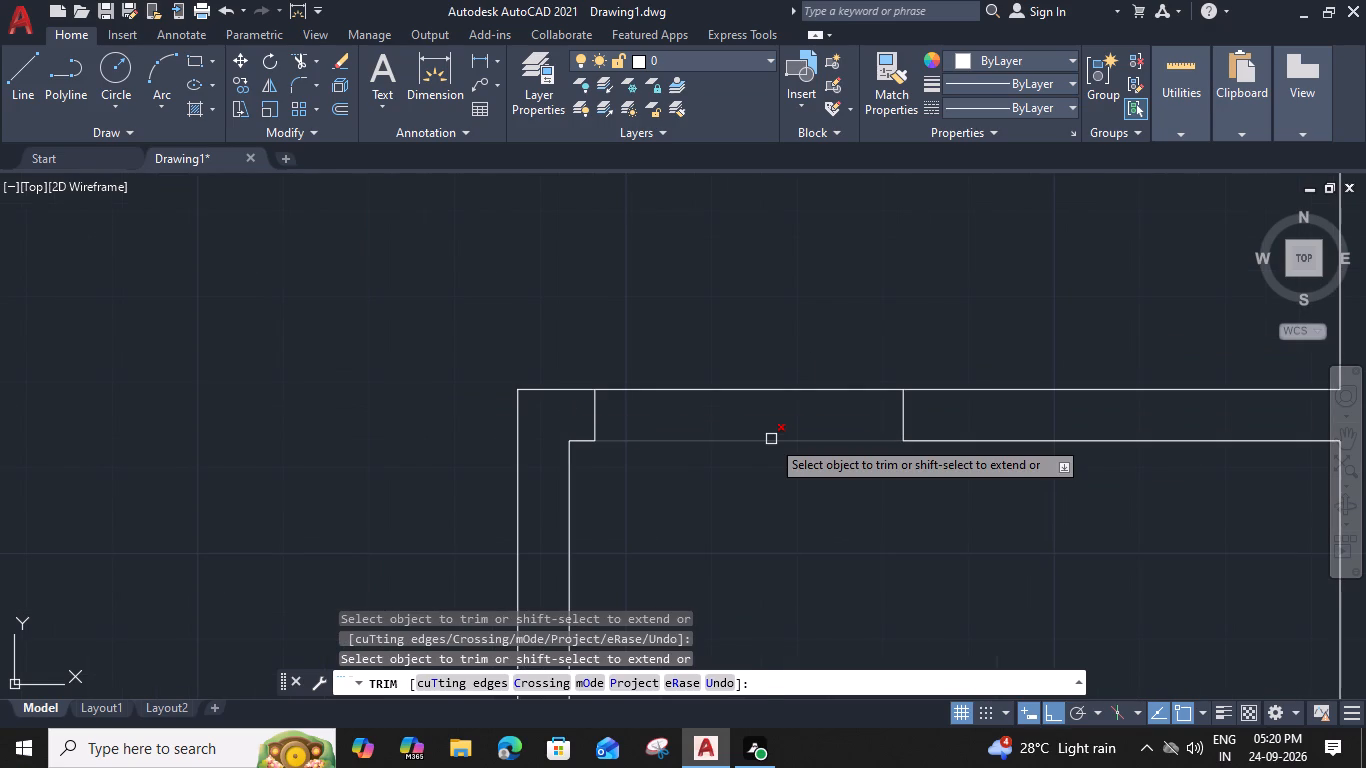
Trim the leftover corner segments and room-side wall faces at the facing door openings of the small south-central room and the southwest room.
{"action": "middle_click_drag", "start_coordinate": [598, 483], "coordinate": [853, 161]}
{"action": "scroll", "coordinate": [688, 345], "scroll_direction": "up", "scroll_amount": 1}
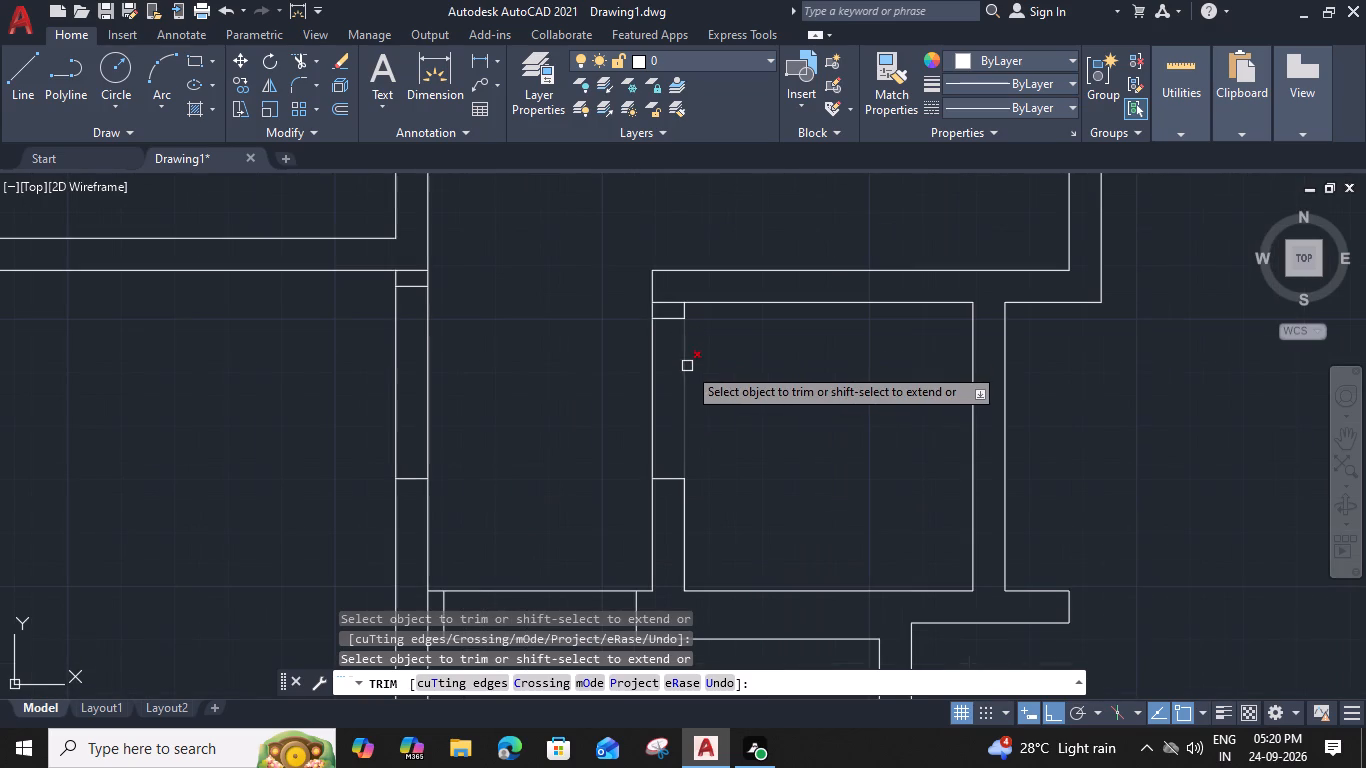
{"action": "left_click", "coordinate": [687, 366]}
{"action": "left_click", "coordinate": [670, 300]}
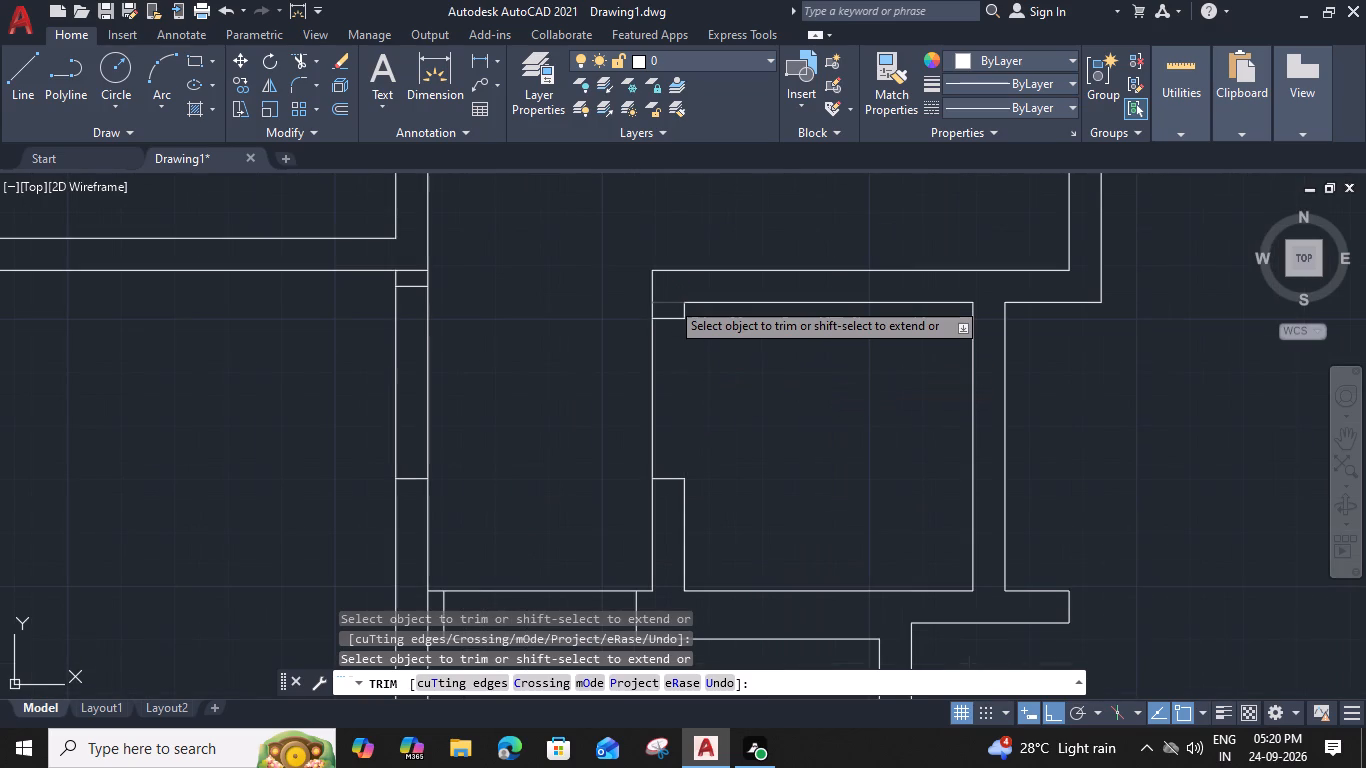
{"action": "left_click", "coordinate": [396, 350]}
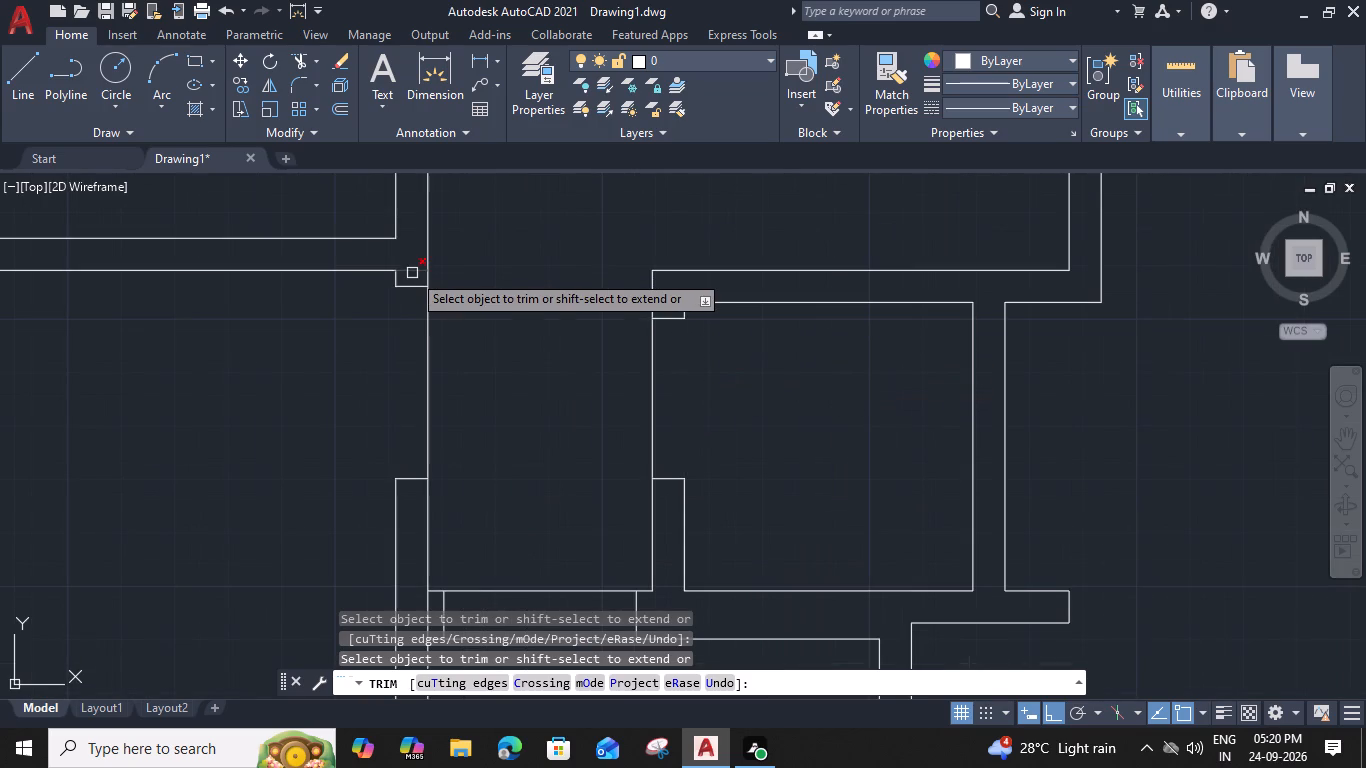
{"action": "left_click", "coordinate": [412, 273]}
Trim the upper wall face between the jambs and the west corner segment at the passage's south wall opening.
{"action": "scroll", "coordinate": [443, 311], "scroll_direction": "down", "scroll_amount": 1}
{"action": "middle_click_drag", "start_coordinate": [492, 390], "coordinate": [532, 325]}
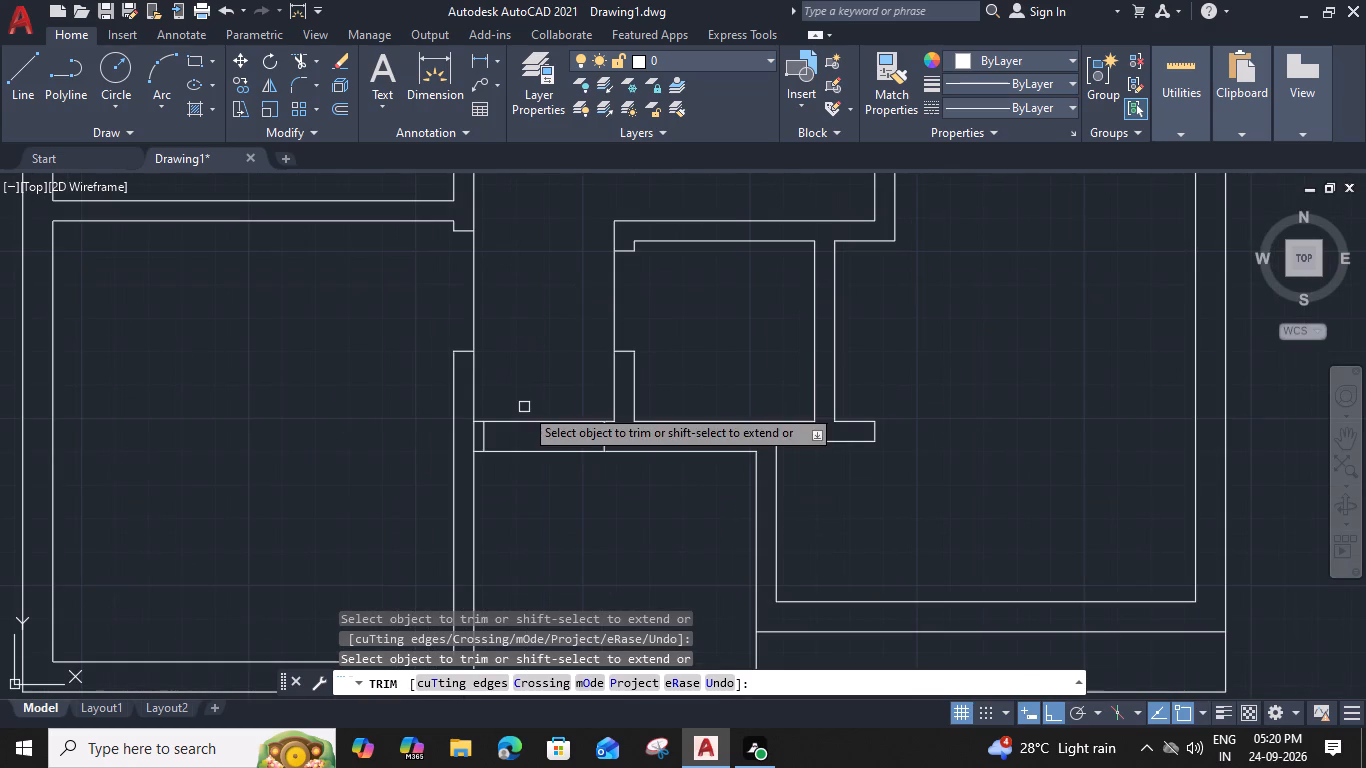
{"action": "left_click", "coordinate": [549, 422]}
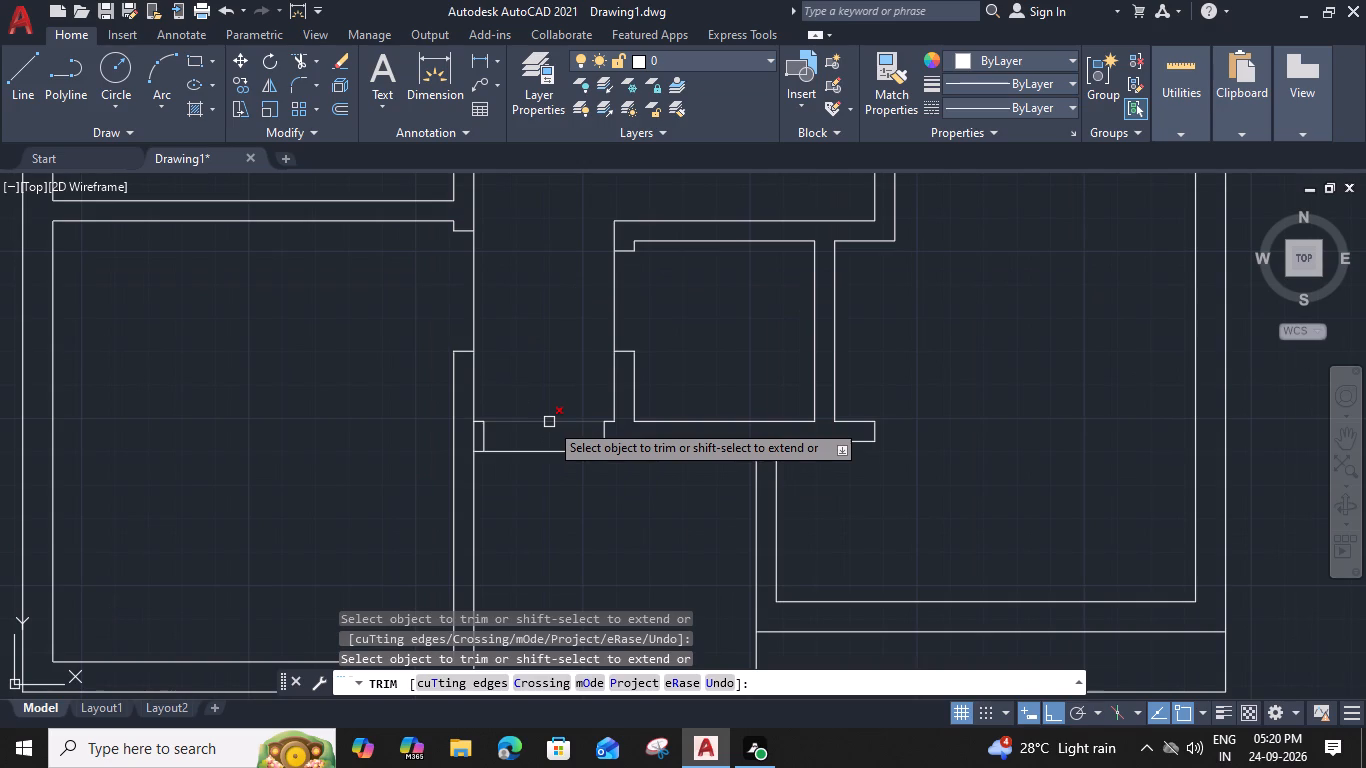
{"action": "left_click", "coordinate": [473, 435]}
Trim the corner segment and the partition's west face between the jambs of the small west room's east door opening.
{"action": "middle_click_drag", "start_coordinate": [564, 298], "coordinate": [597, 520]}
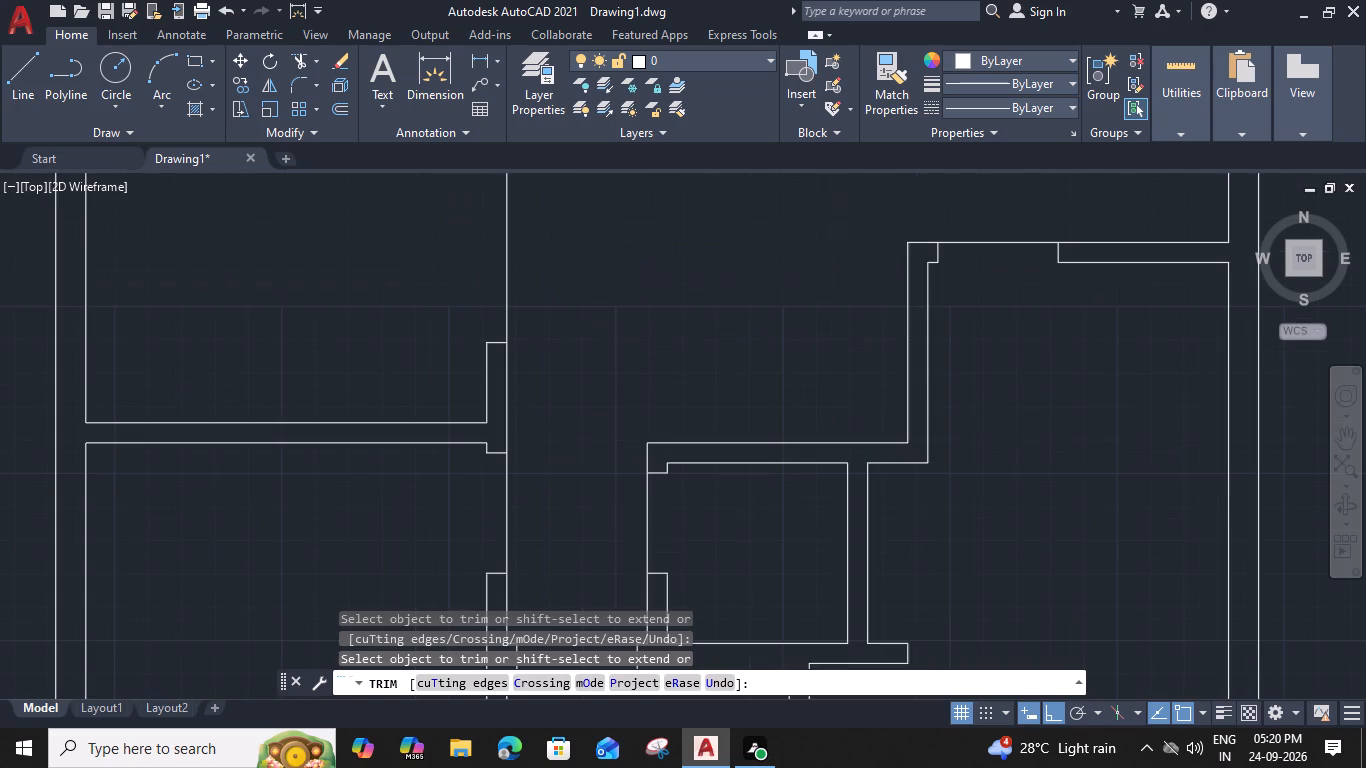
{"action": "scroll", "coordinate": [611, 426], "scroll_direction": "down", "scroll_amount": 2}
{"action": "middle_click_drag", "start_coordinate": [643, 323], "coordinate": [653, 371]}
{"action": "scroll", "coordinate": [517, 247], "scroll_direction": "up", "scroll_amount": 3}
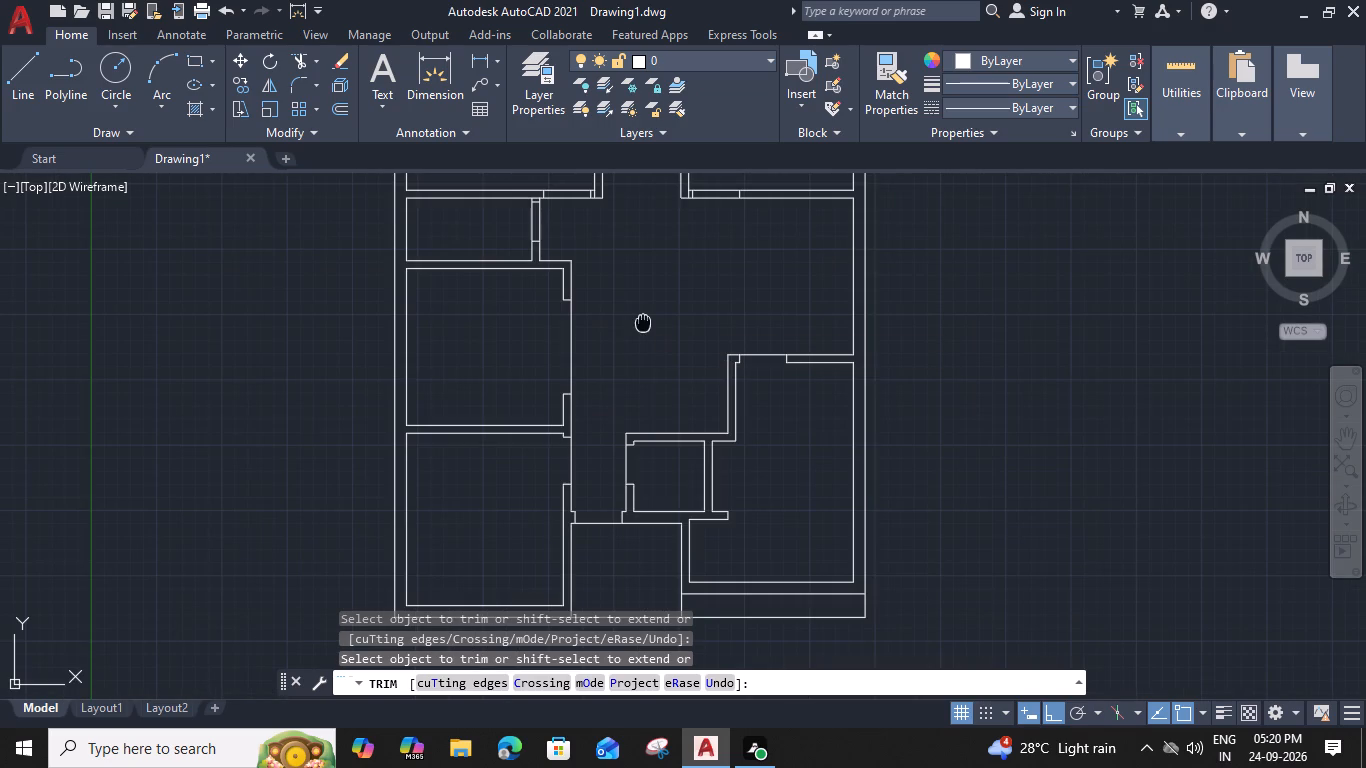
{"action": "left_click", "coordinate": [620, 242]}
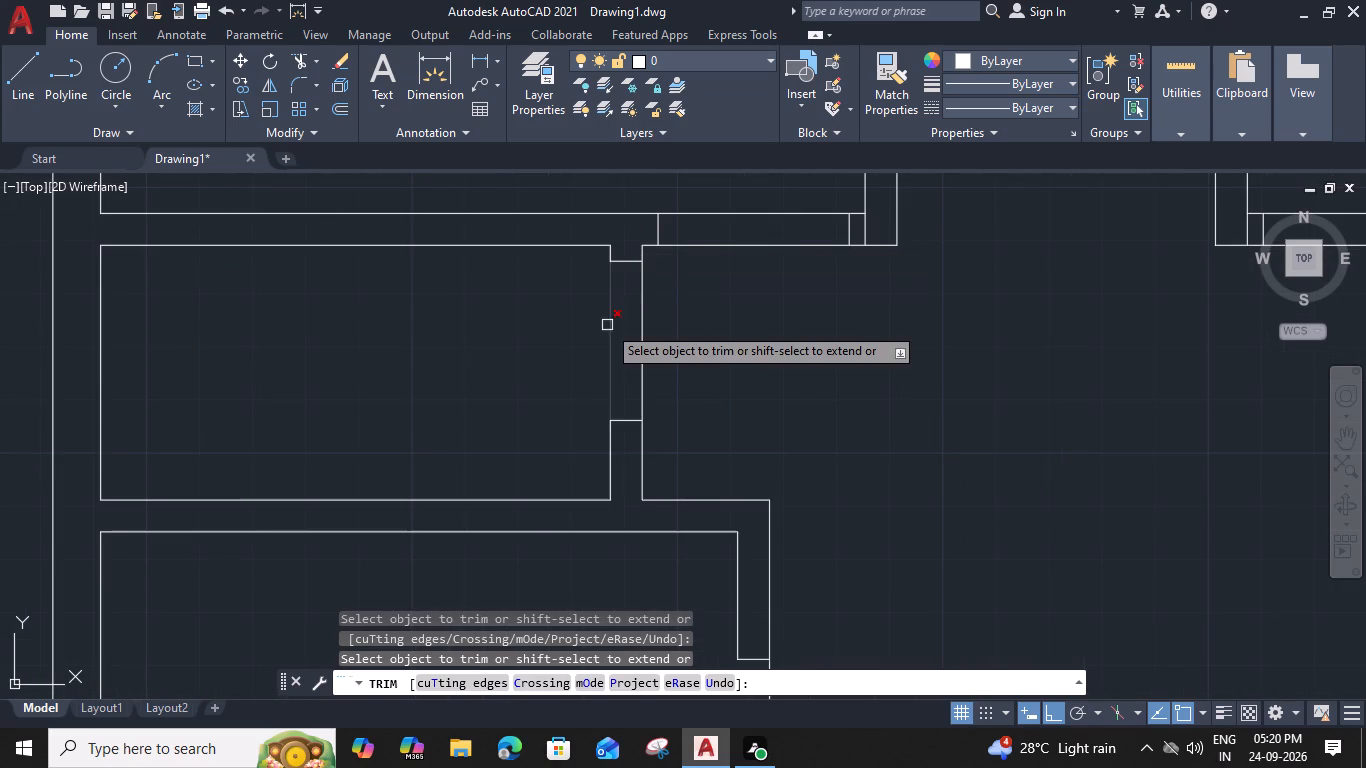
{"action": "left_click", "coordinate": [607, 325]}
Trim the inner wall face between the jambs and the corner segment at the northwest room's south door opening.
{"action": "left_click", "coordinate": [733, 215]}
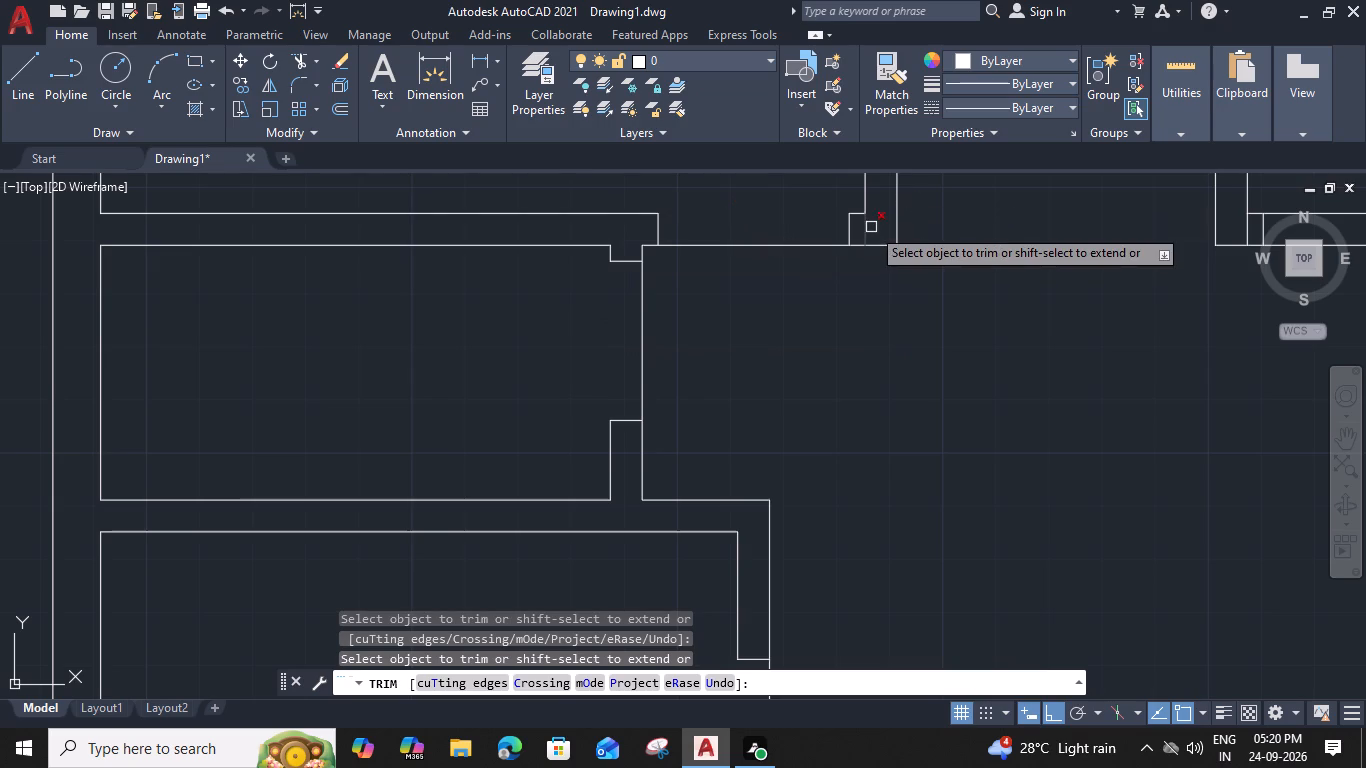
{"action": "left_click", "coordinate": [871, 227]}
{"action": "left_click", "coordinate": [861, 228]}
{"action": "scroll", "coordinate": [861, 228], "scroll_direction": "down", "scroll_amount": 1}
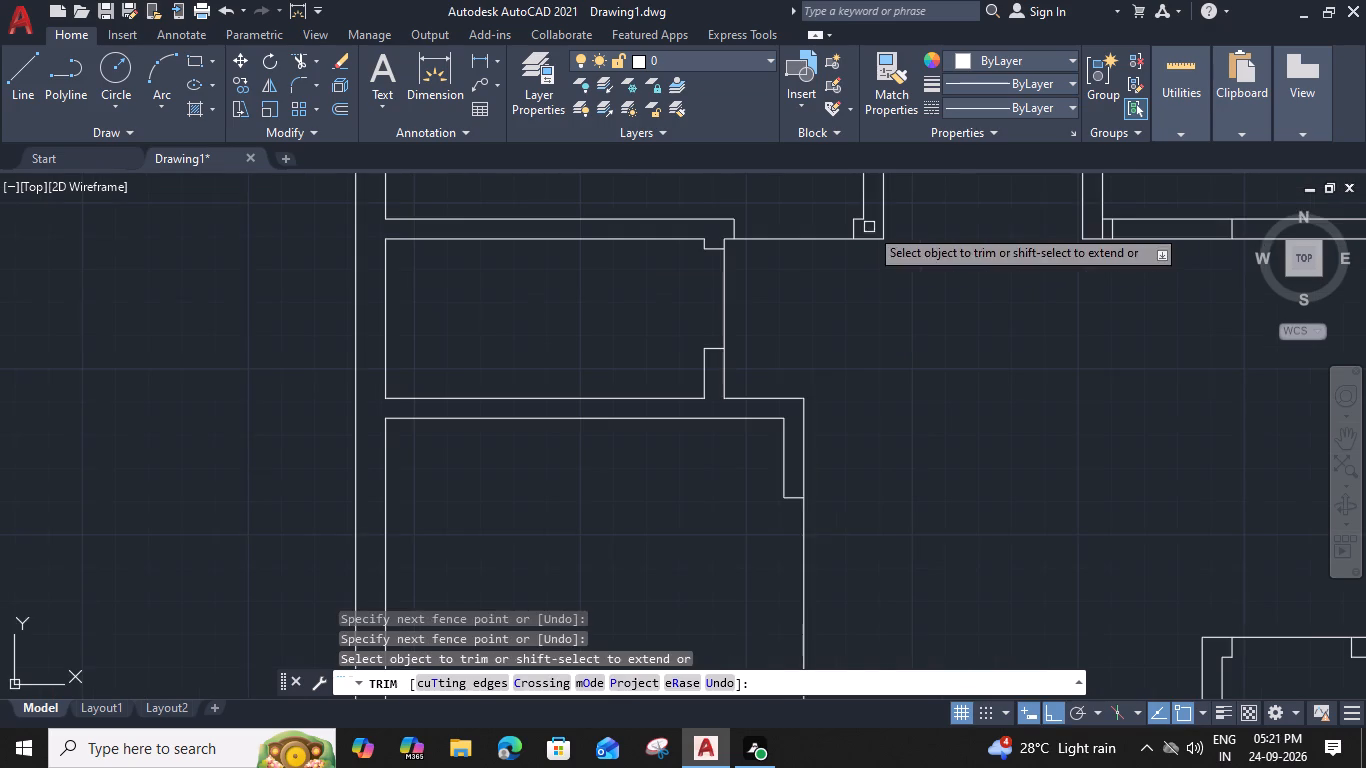
Trim the west corner segment and the inner wall face between the jambs of the north-central room's south door opening.
{"action": "middle_click_drag", "start_coordinate": [967, 220], "coordinate": [634, 514]}
{"action": "scroll", "coordinate": [630, 382], "scroll_direction": "up", "scroll_amount": 2}
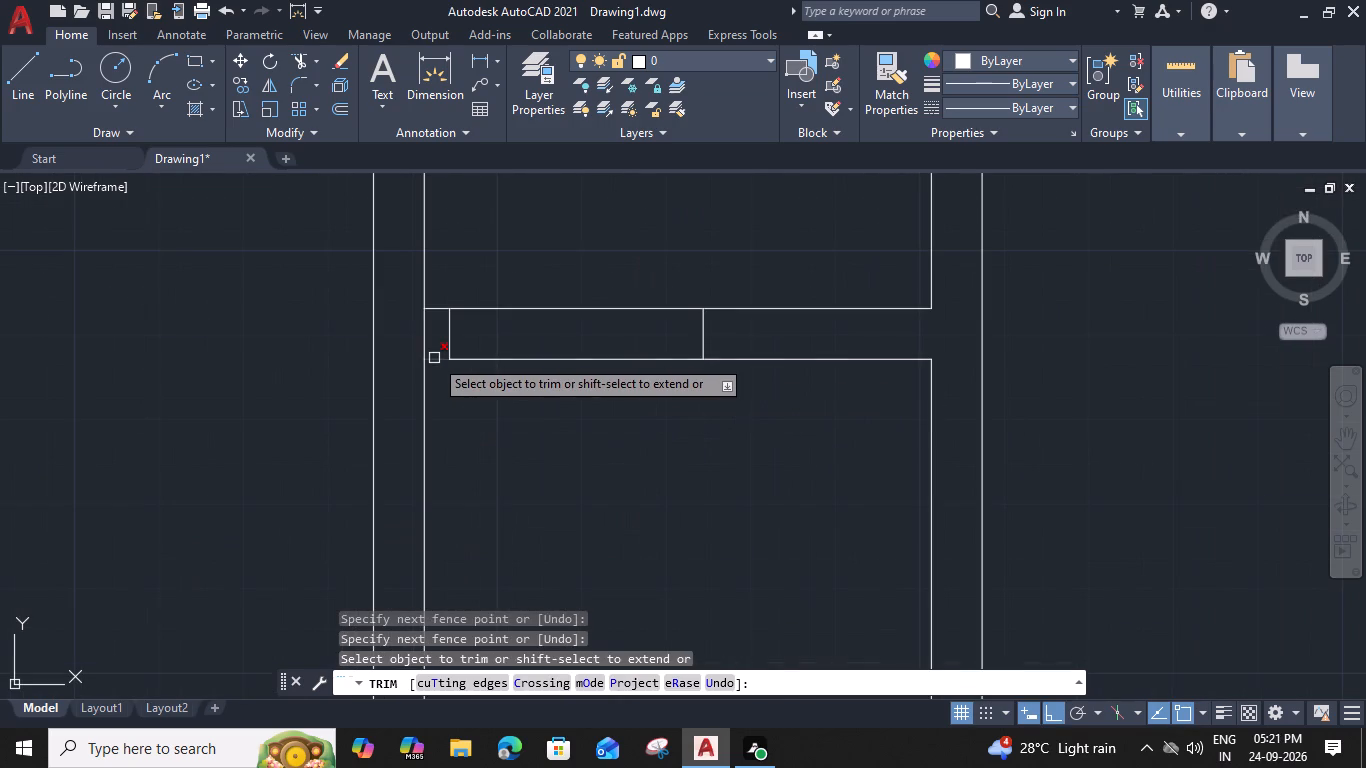
{"action": "left_click", "coordinate": [421, 334]}
{"action": "left_click", "coordinate": [564, 307]}
Trim the west corner segment and the inner wall face between the jambs of the northeast room's south door opening.
{"action": "scroll", "coordinate": [564, 307], "scroll_direction": "down", "scroll_amount": 2}
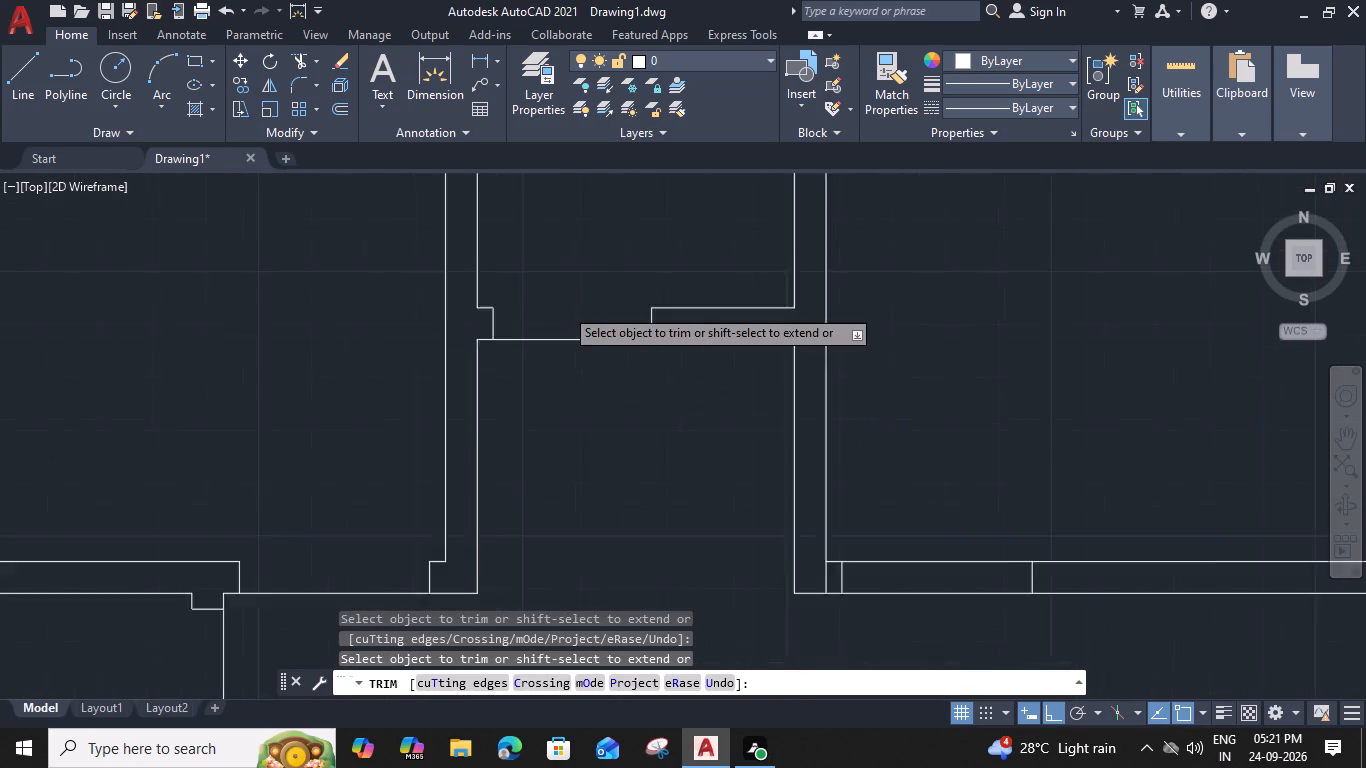
{"action": "scroll", "coordinate": [768, 482], "scroll_direction": "up", "scroll_amount": 2}
{"action": "left_click", "coordinate": [670, 479]}
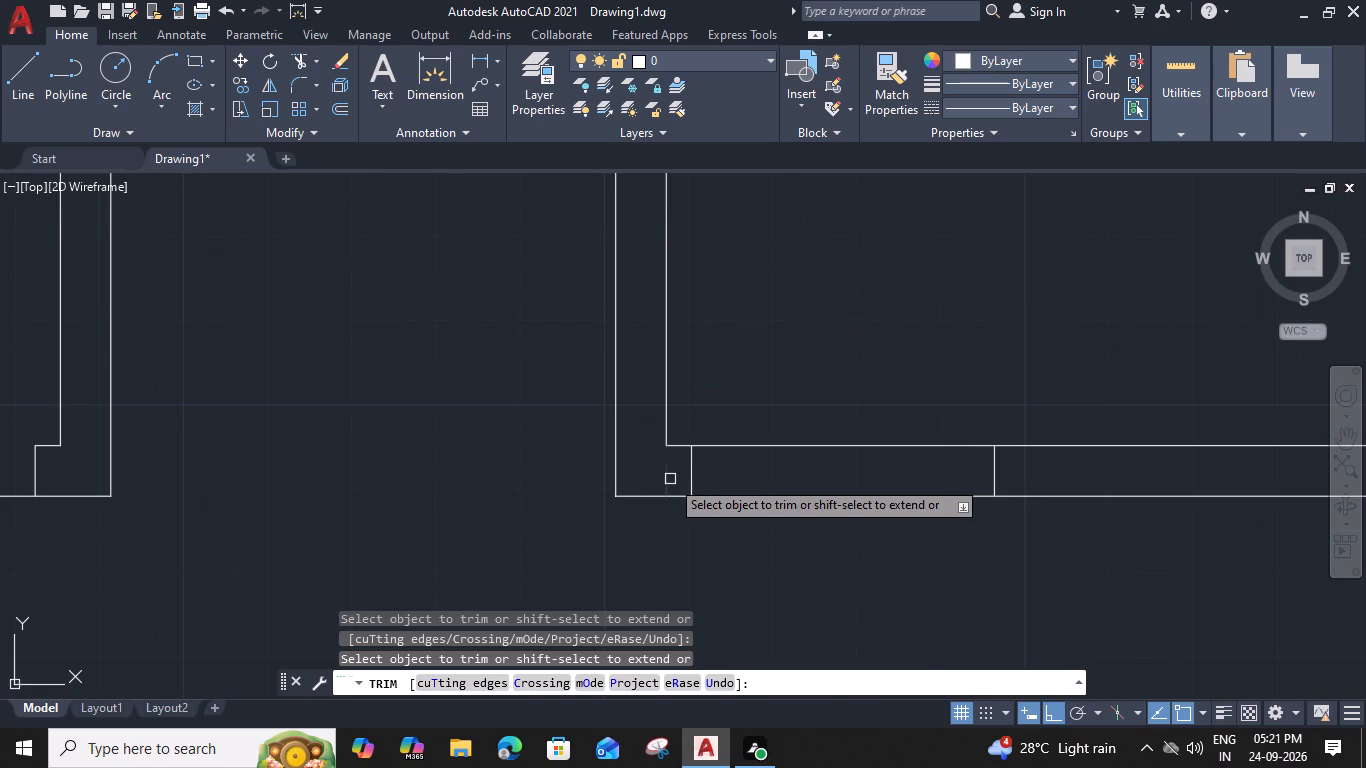
{"action": "scroll", "coordinate": [690, 493], "scroll_direction": "down", "scroll_amount": 2}
{"action": "left_click", "coordinate": [782, 476]}
{"action": "scroll", "coordinate": [781, 476], "scroll_direction": "down", "scroll_amount": 2}
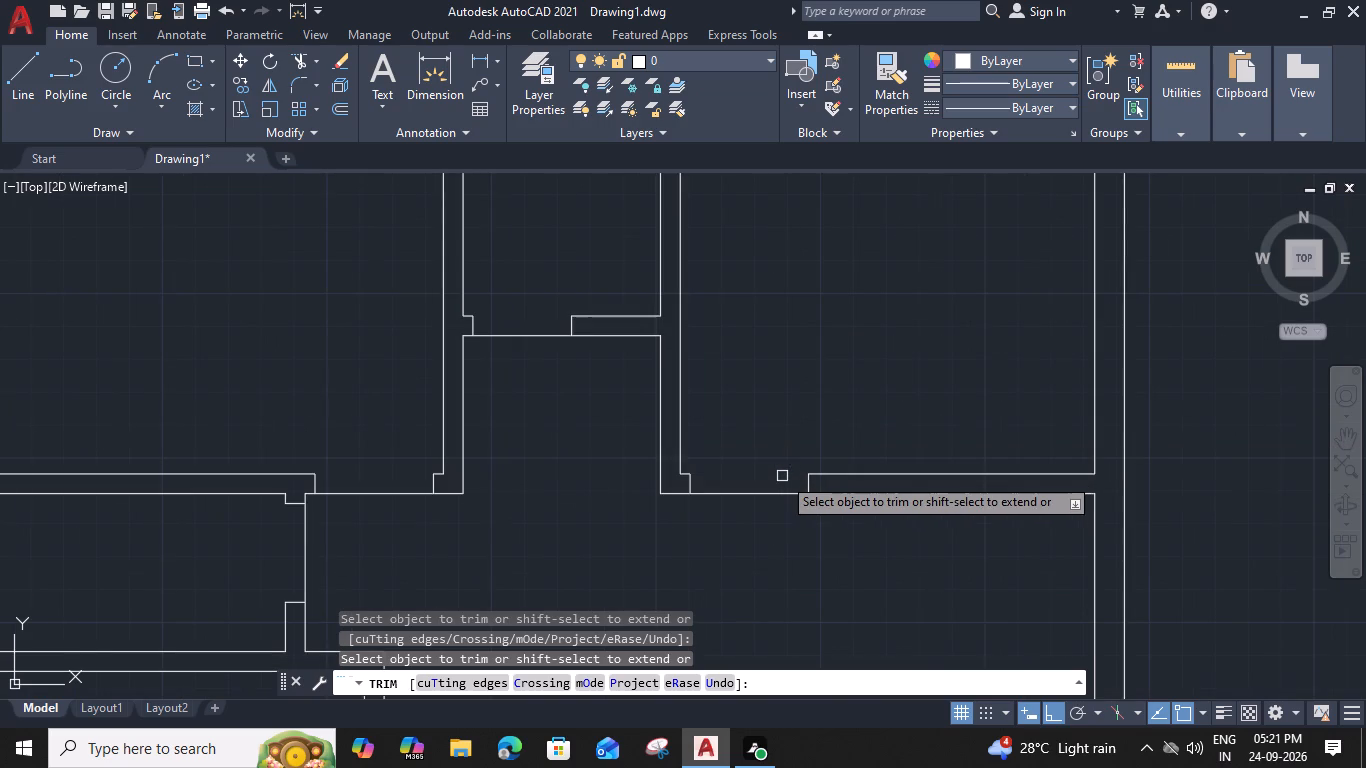
{"action": "middle_click_drag", "start_coordinate": [770, 523], "coordinate": [715, 393]}
{"action": "key", "text": "Escape"}
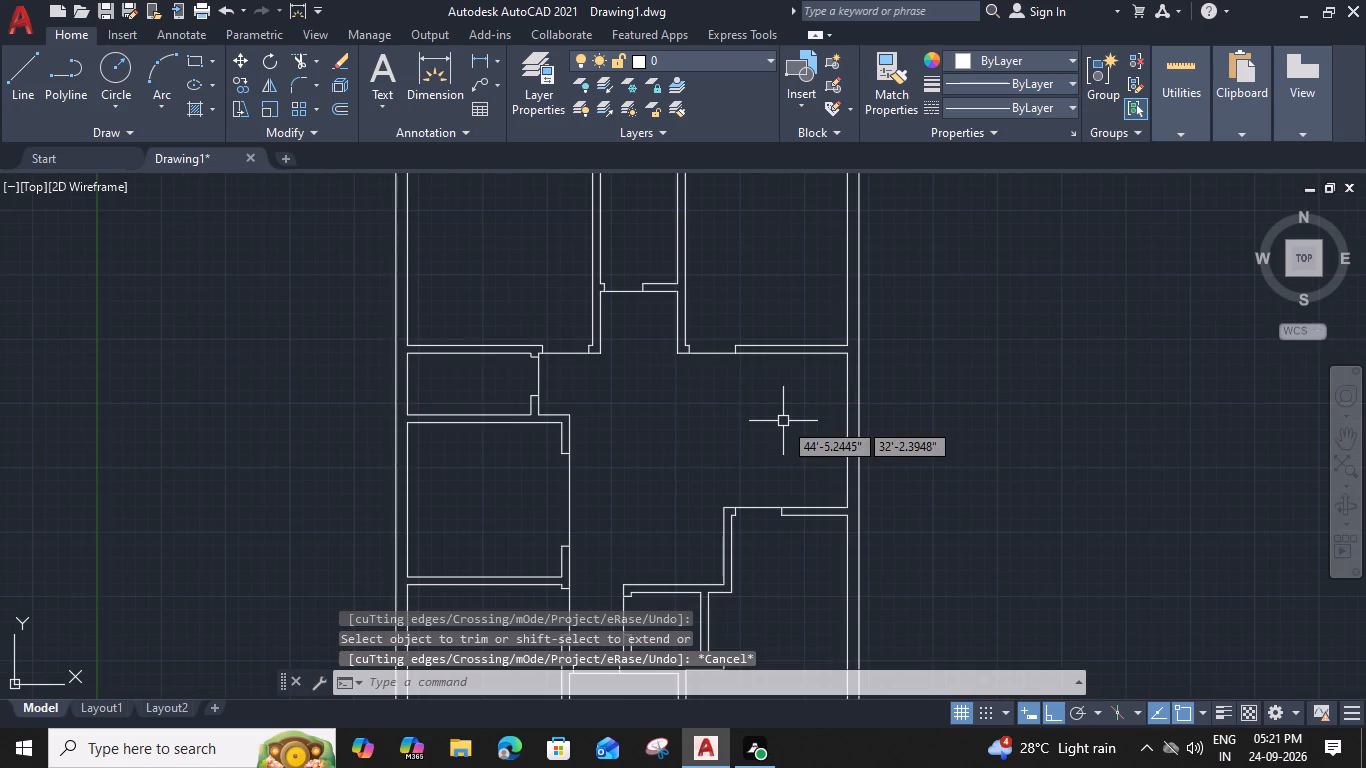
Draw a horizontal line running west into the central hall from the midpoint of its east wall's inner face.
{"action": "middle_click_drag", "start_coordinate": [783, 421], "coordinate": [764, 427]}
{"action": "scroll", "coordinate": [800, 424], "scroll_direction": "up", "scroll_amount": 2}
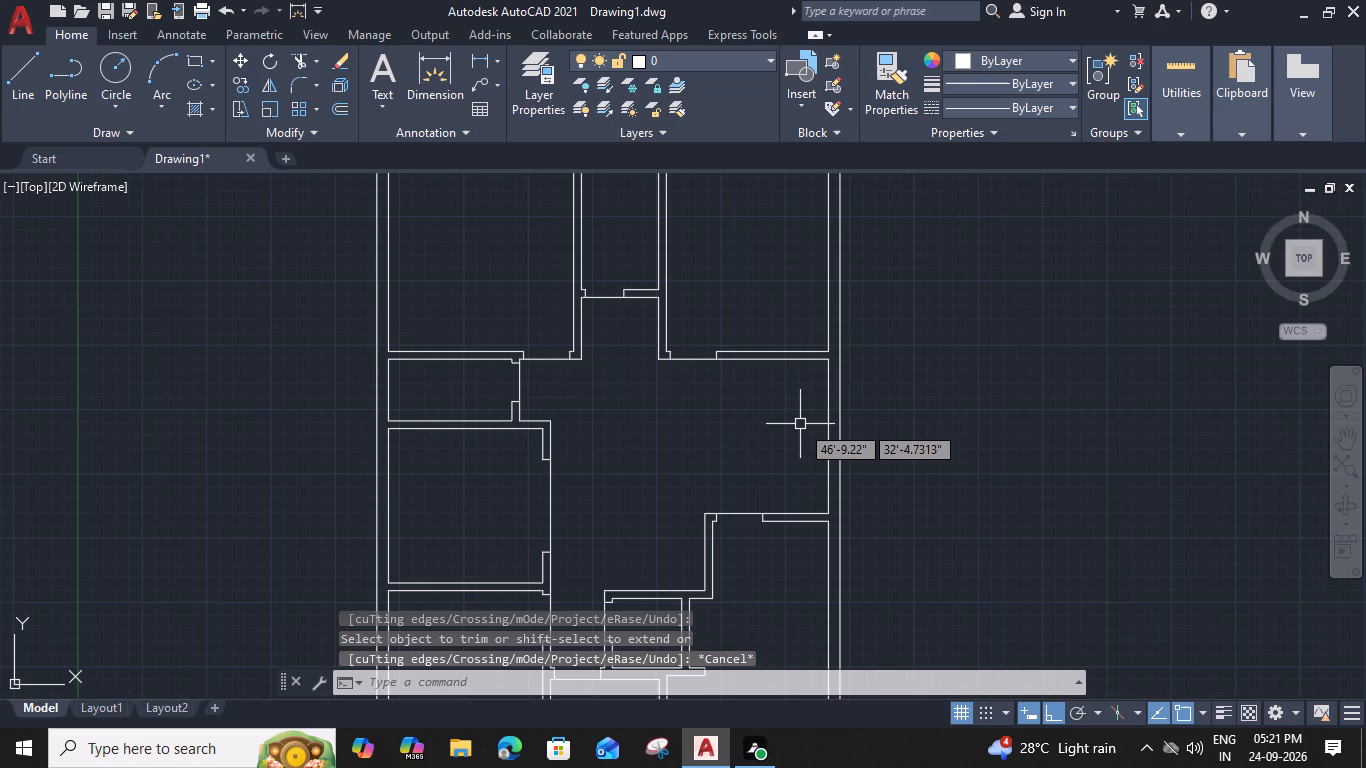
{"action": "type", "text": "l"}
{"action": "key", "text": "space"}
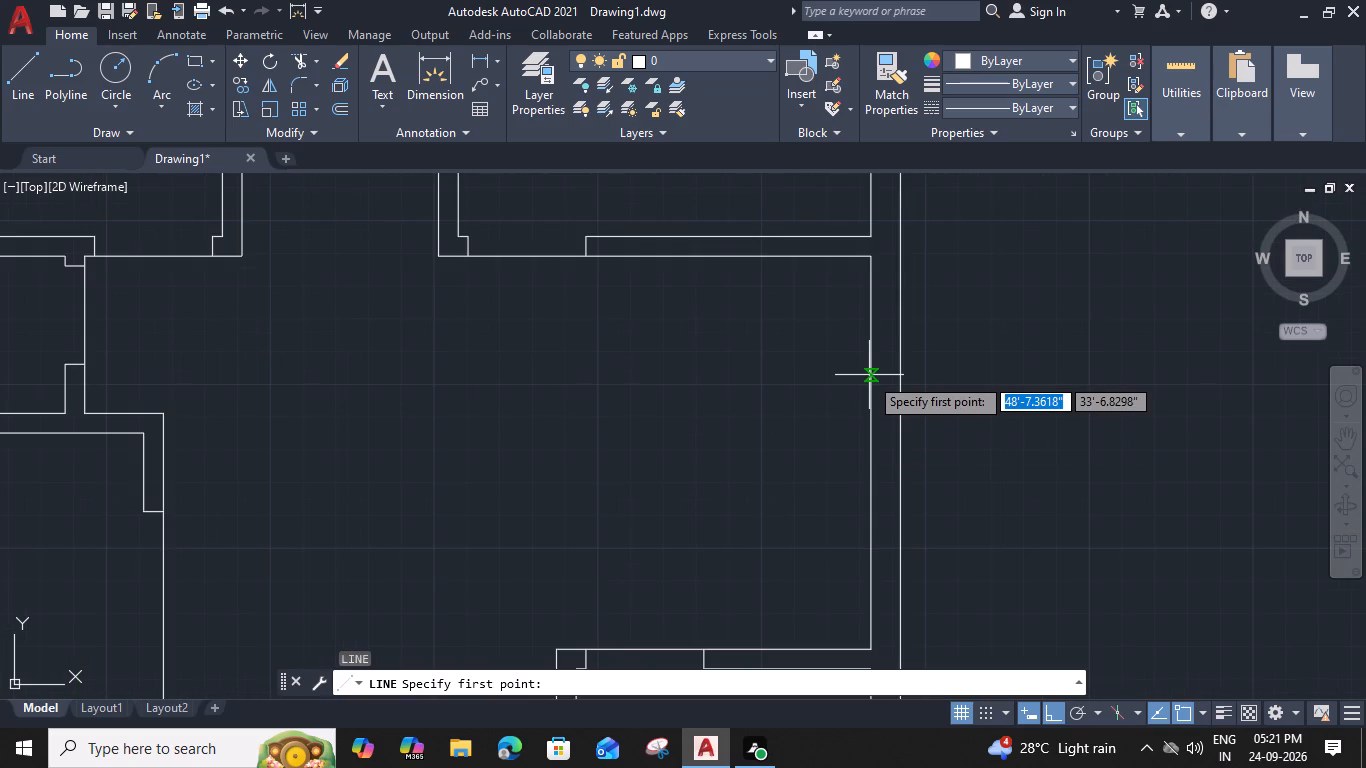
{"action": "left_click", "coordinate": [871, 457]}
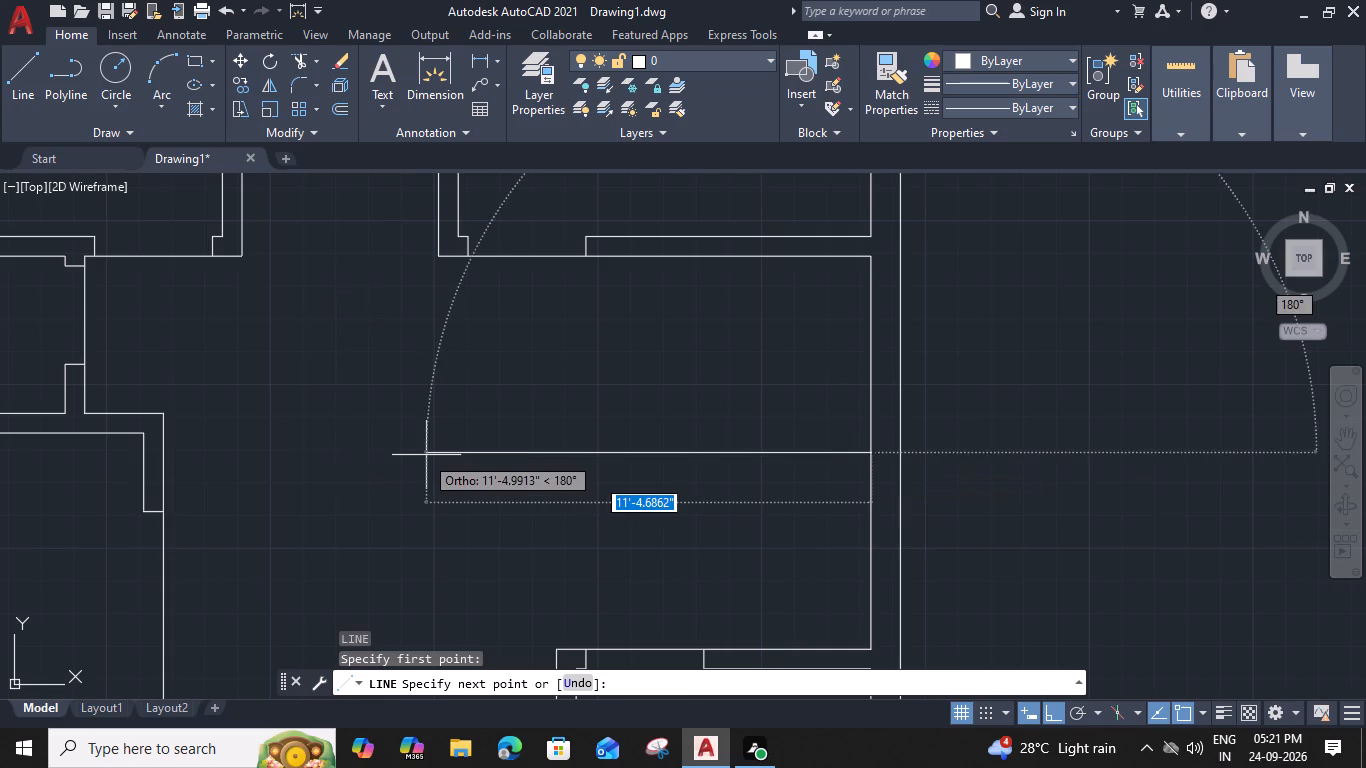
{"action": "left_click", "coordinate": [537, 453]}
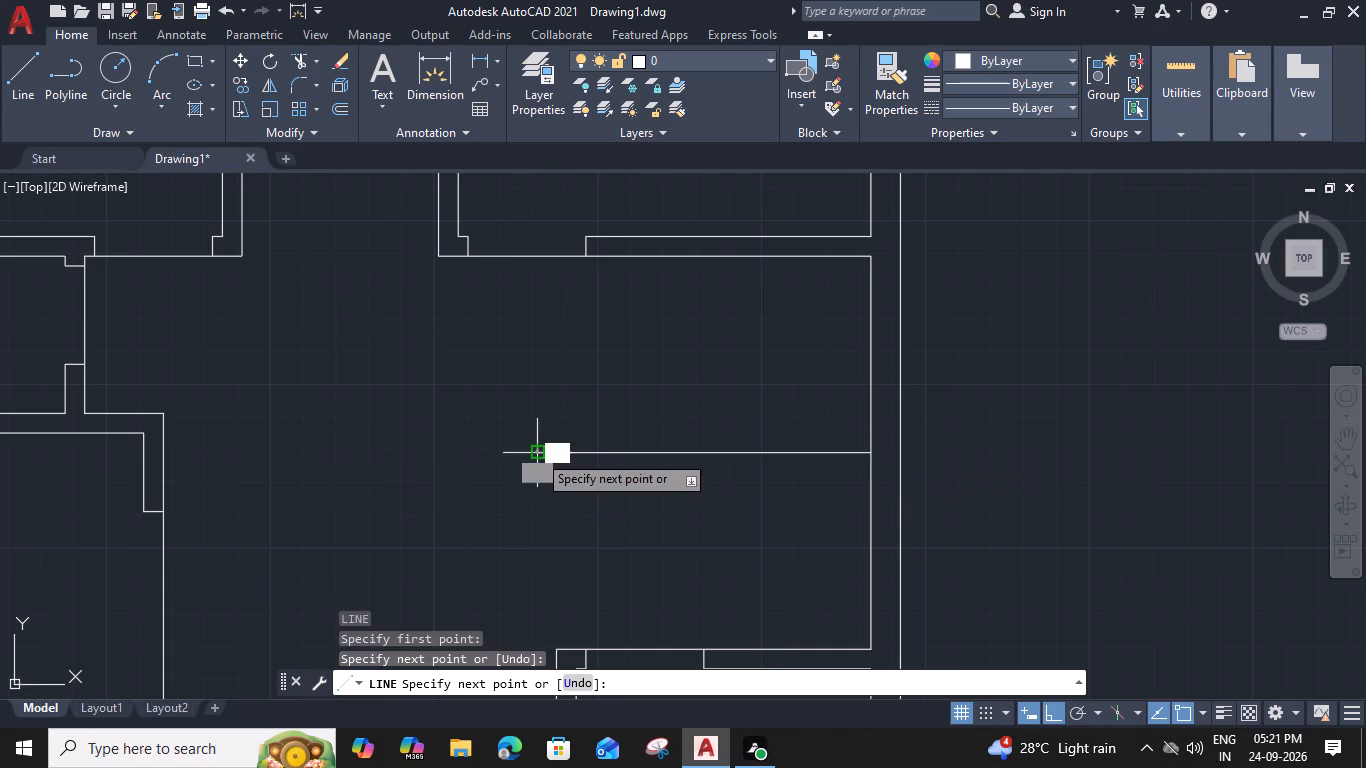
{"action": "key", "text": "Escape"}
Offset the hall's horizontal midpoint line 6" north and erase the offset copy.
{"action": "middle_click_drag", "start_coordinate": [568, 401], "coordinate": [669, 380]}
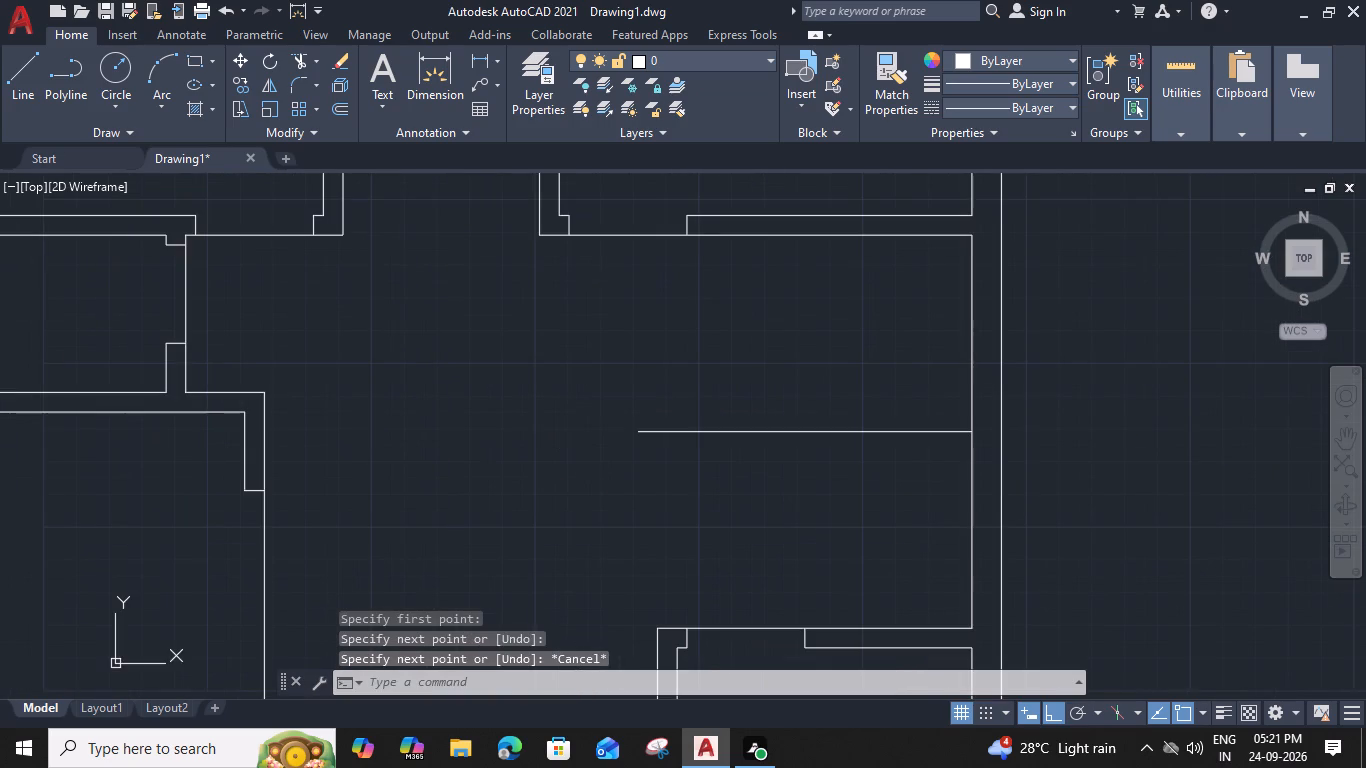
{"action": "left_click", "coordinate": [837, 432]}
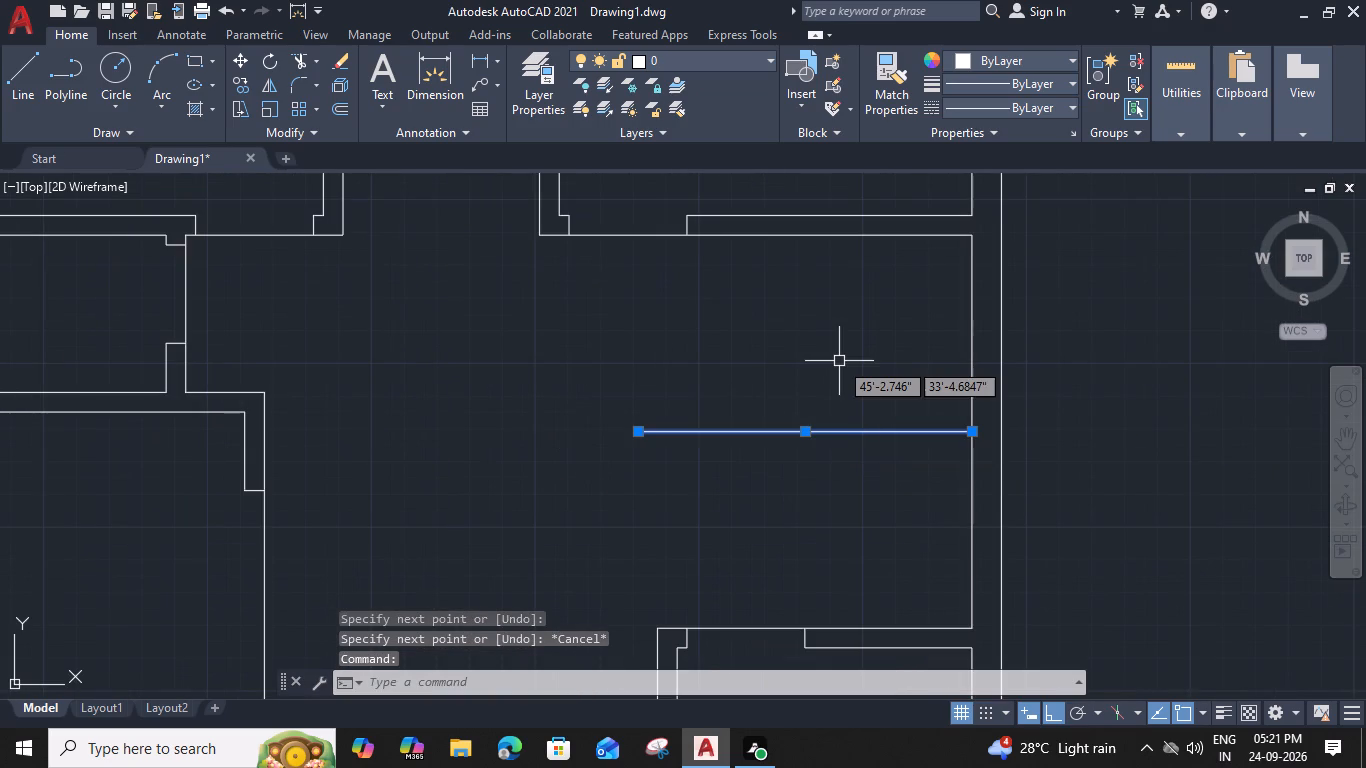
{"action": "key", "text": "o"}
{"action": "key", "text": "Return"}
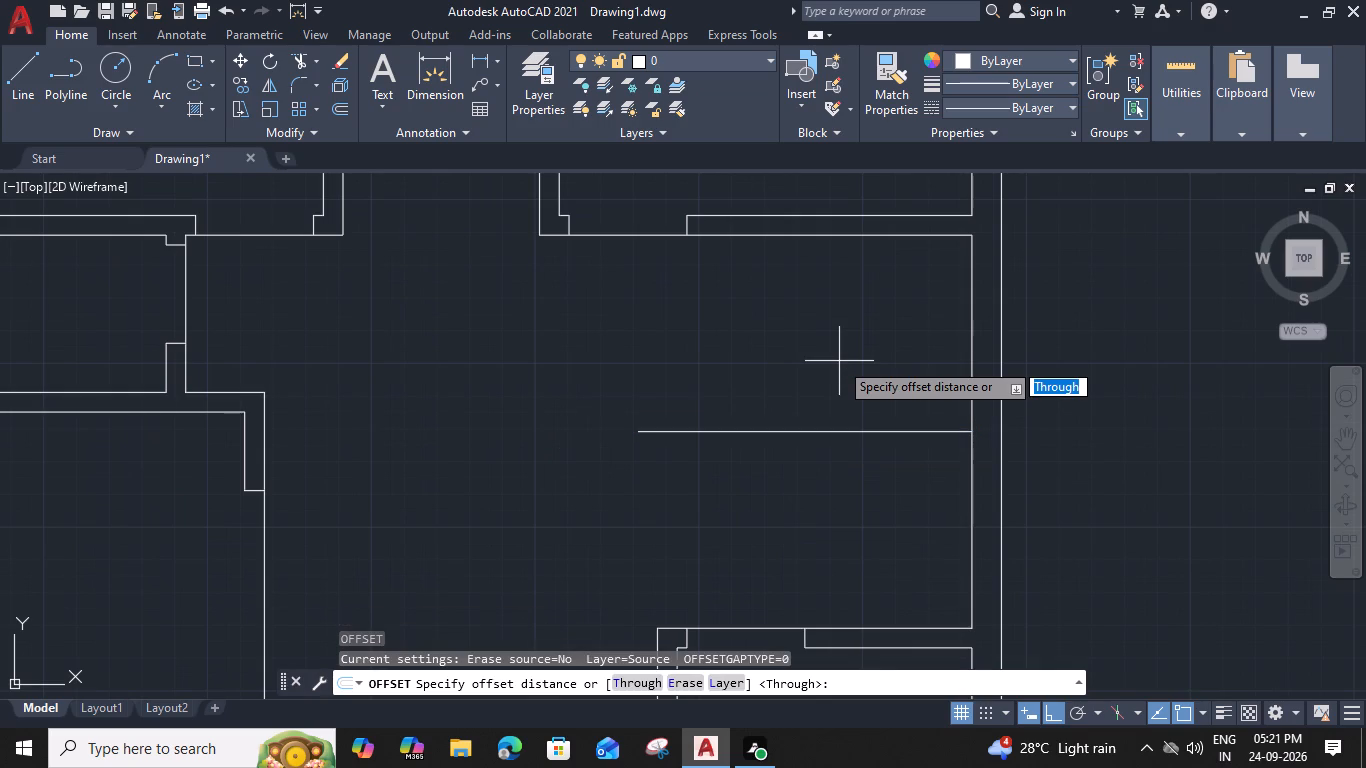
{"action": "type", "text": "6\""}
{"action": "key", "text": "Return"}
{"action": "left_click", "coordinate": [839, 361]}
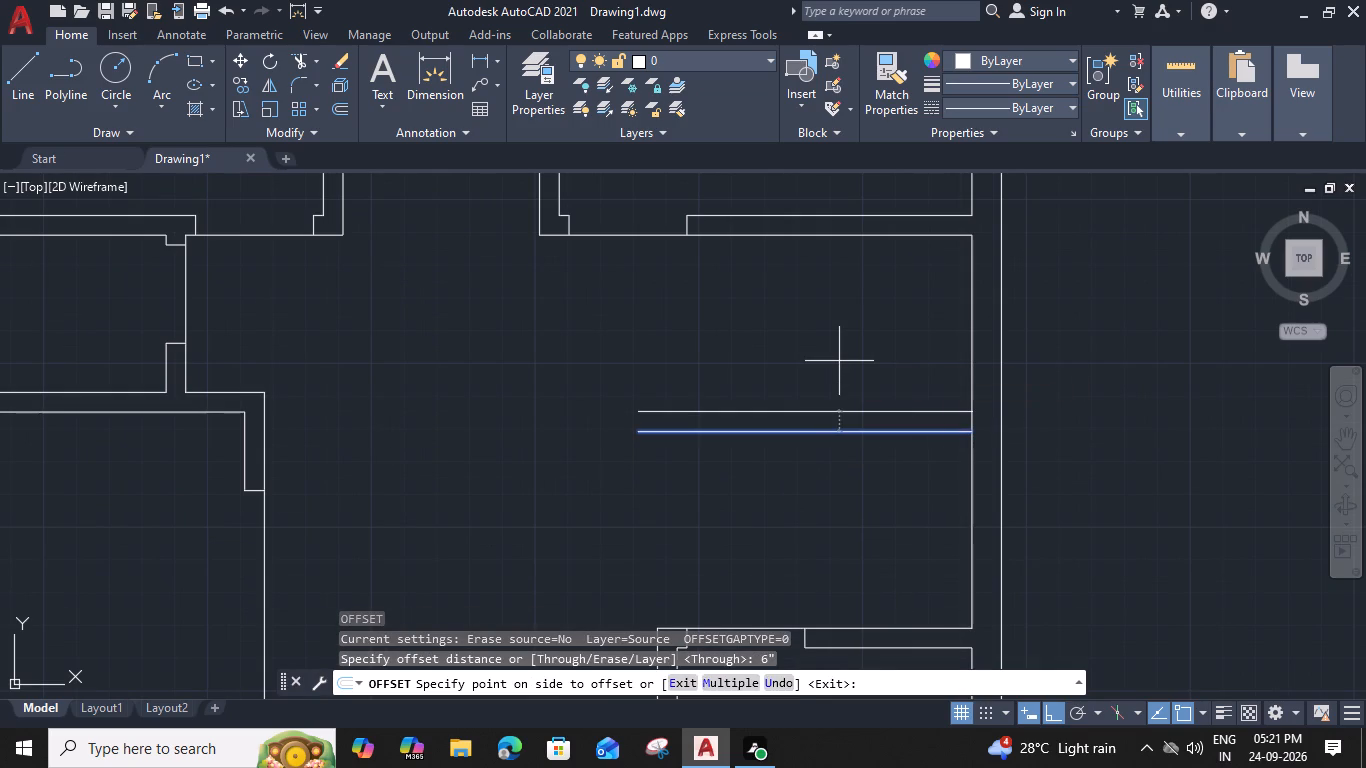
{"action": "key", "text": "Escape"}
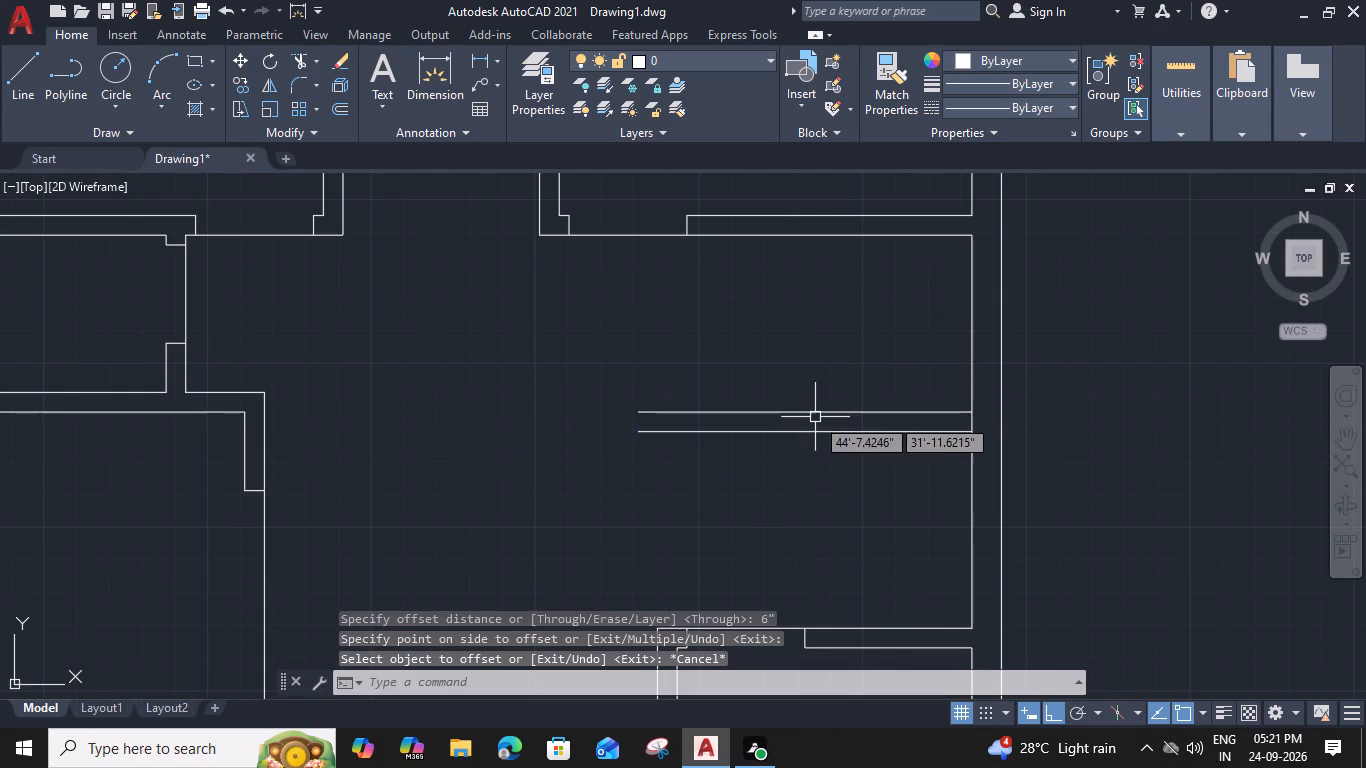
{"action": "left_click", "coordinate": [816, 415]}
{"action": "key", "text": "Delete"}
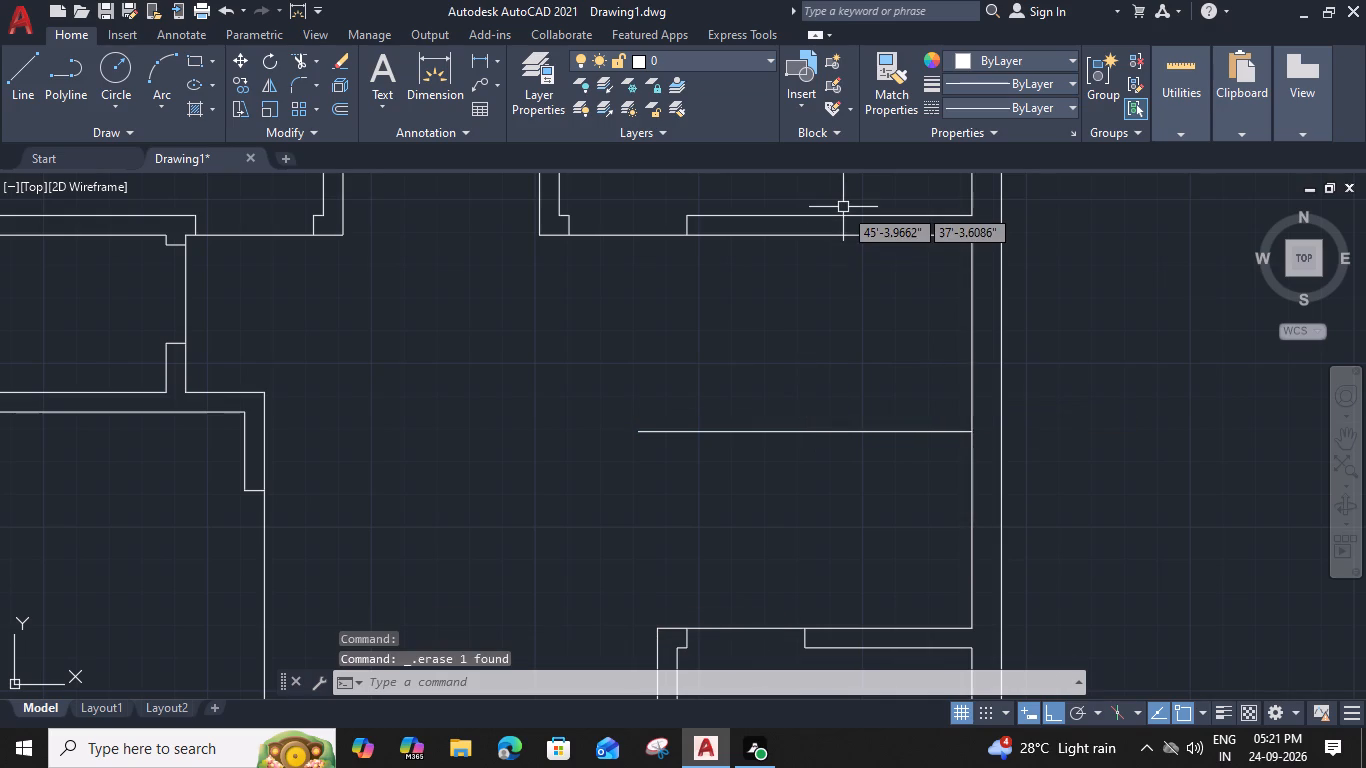
Offset the central hall's north wall face 3' south and the southeast room's outer north wall face 3' north into the hall.
{"action": "left_click", "coordinate": [842, 240]}
{"action": "left_click", "coordinate": [820, 227]}
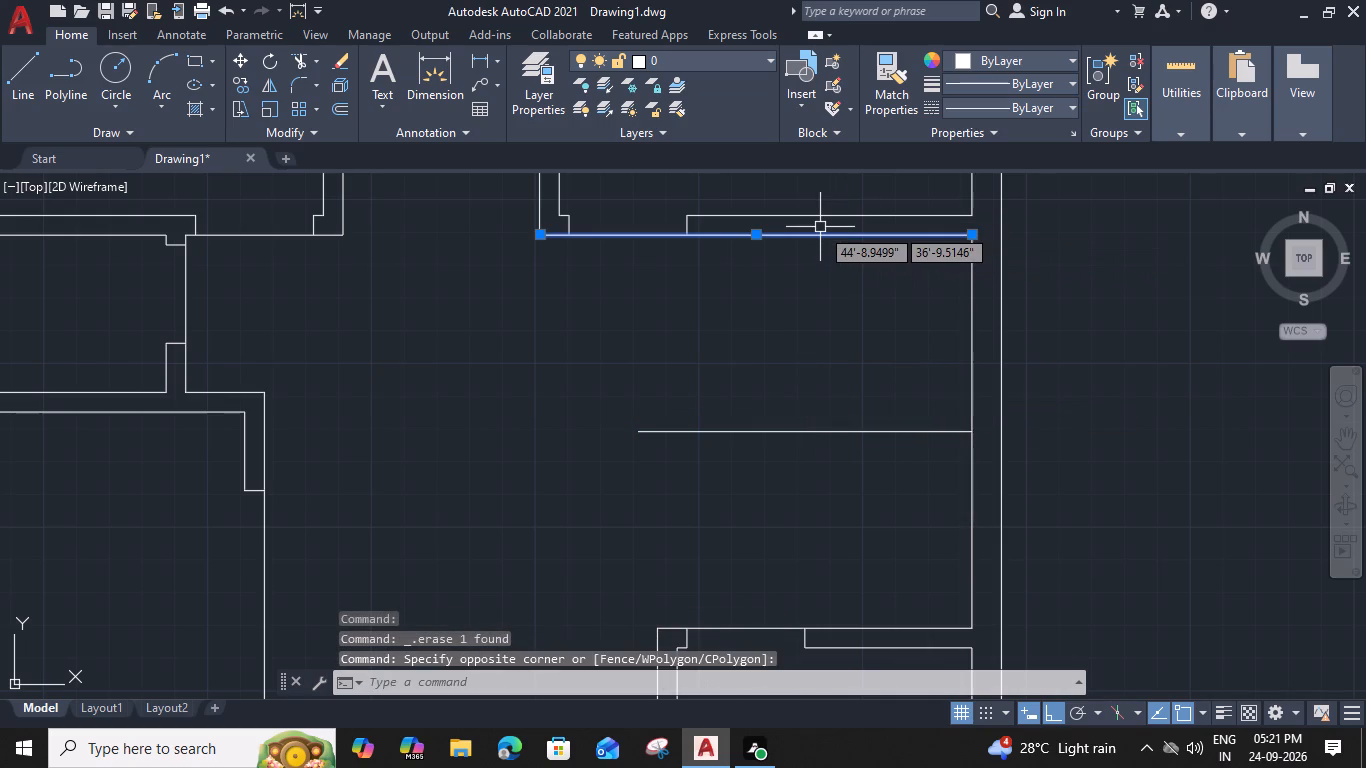
{"action": "key", "text": "o"}
{"action": "key", "text": "Return"}
{"action": "key", "text": "3"}
{"action": "key", "text": "apostrophe"}
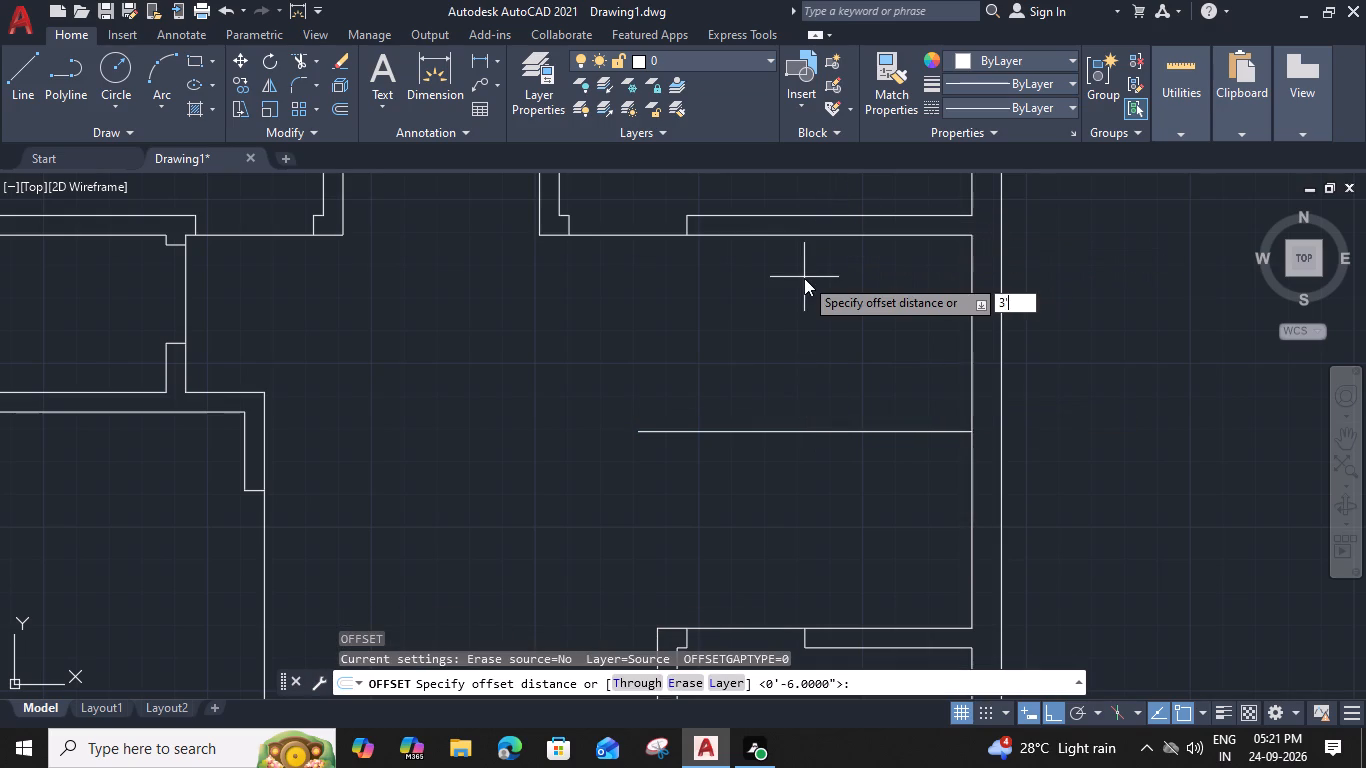
{"action": "key", "text": "Return"}
{"action": "left_click", "coordinate": [808, 319]}
{"action": "middle_click_drag", "start_coordinate": [883, 391], "coordinate": [891, 317]}
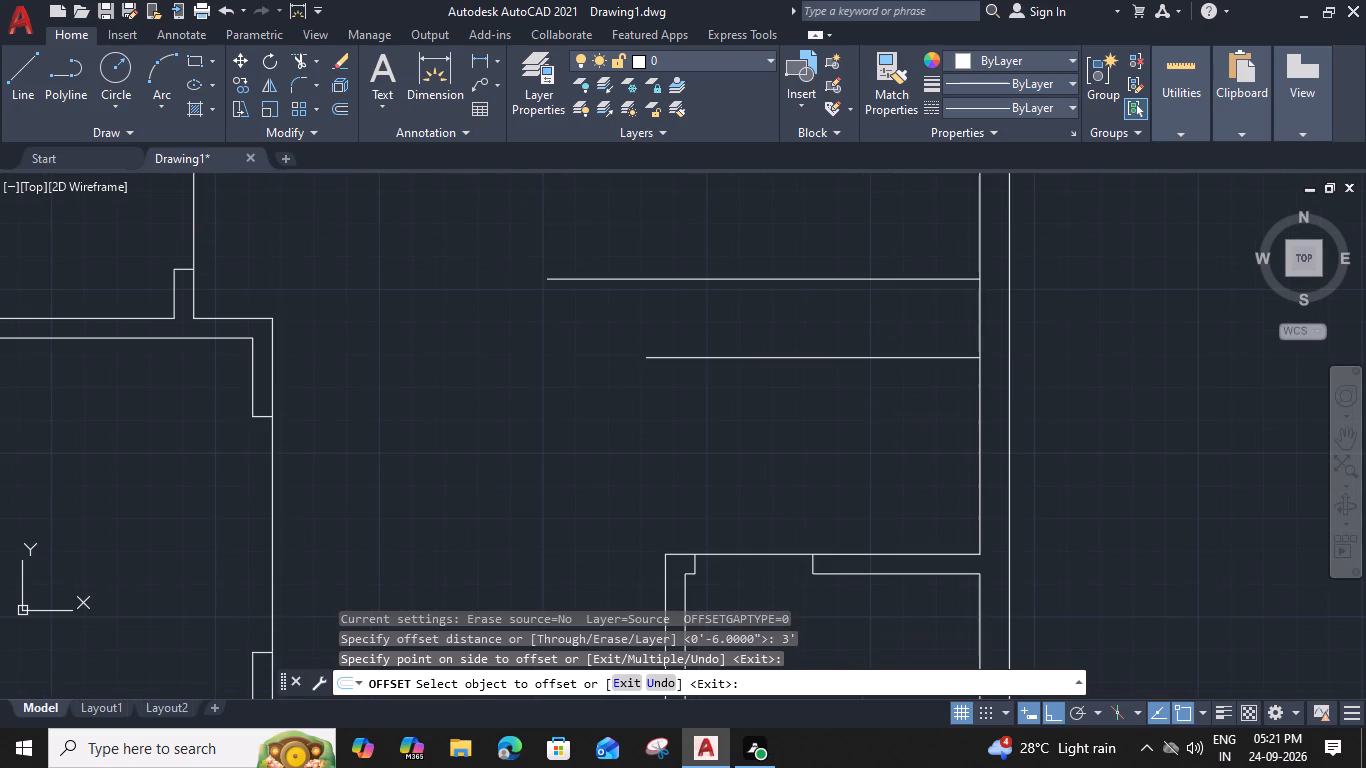
{"action": "left_click", "coordinate": [767, 556]}
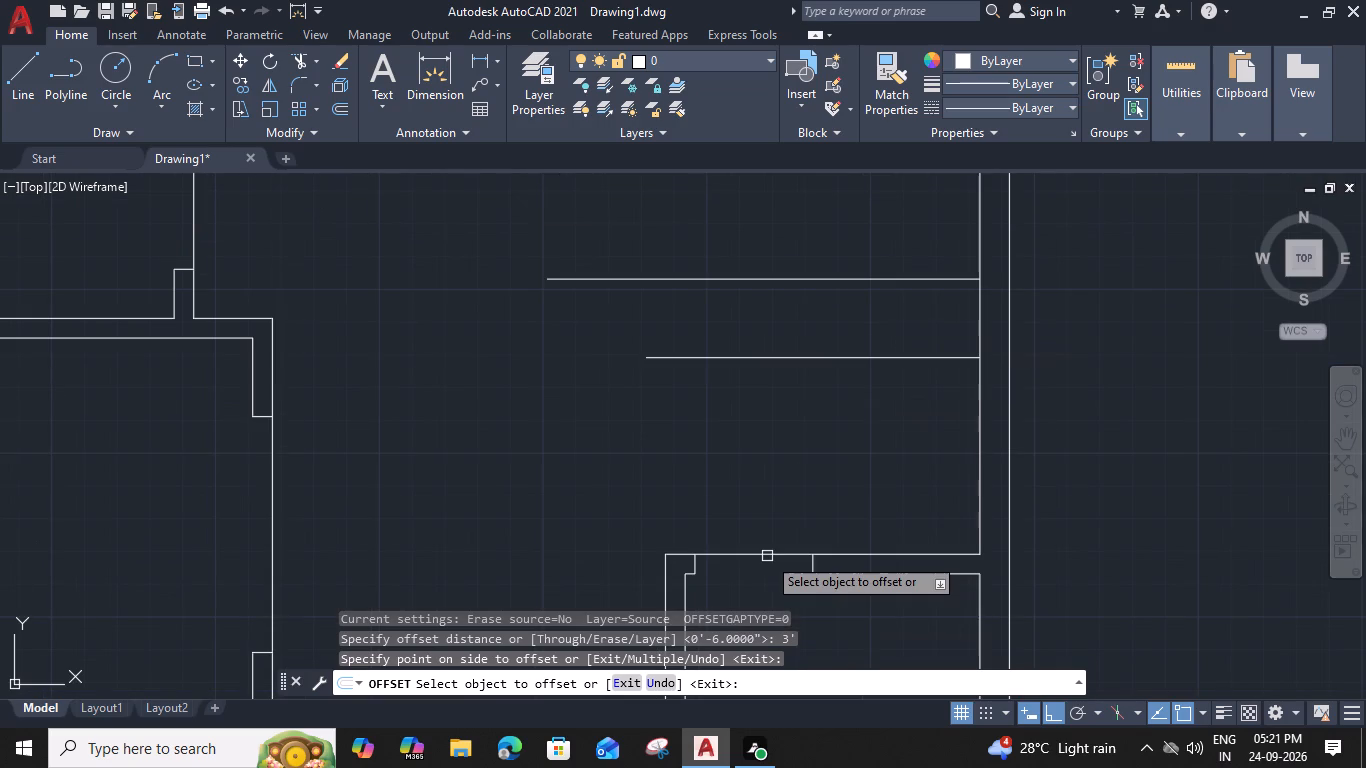
{"action": "left_click", "coordinate": [771, 457]}
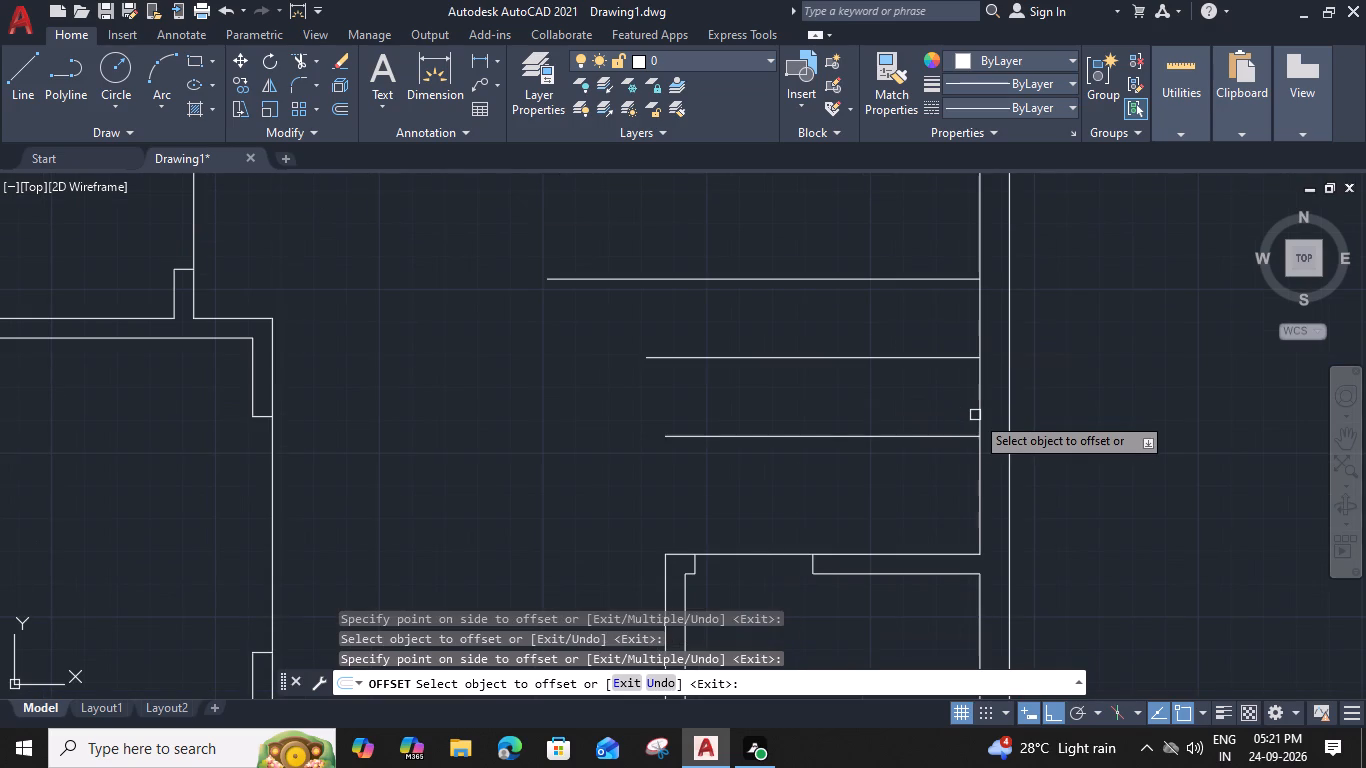
Offset the inner face of the hall's east wall 3' west.
{"action": "left_click", "coordinate": [975, 415]}
{"action": "left_click", "coordinate": [983, 414]}
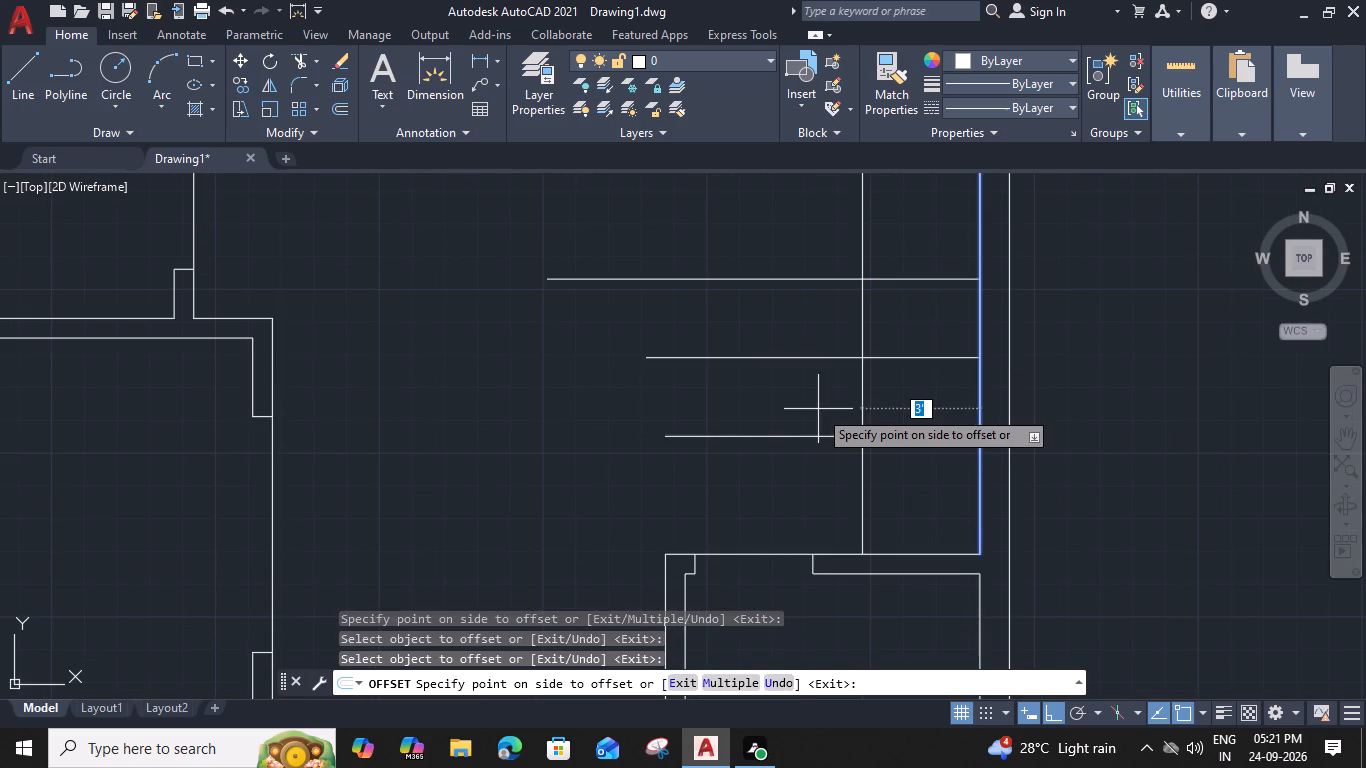
{"action": "left_click", "coordinate": [818, 409]}
{"action": "key", "text": "Escape"}
Trim away the hall's horizontal midpoint line and the overshooting ends of the 3' offset lines, leaving a U-shaped outline open to the west.
{"action": "type", "text": "tr"}
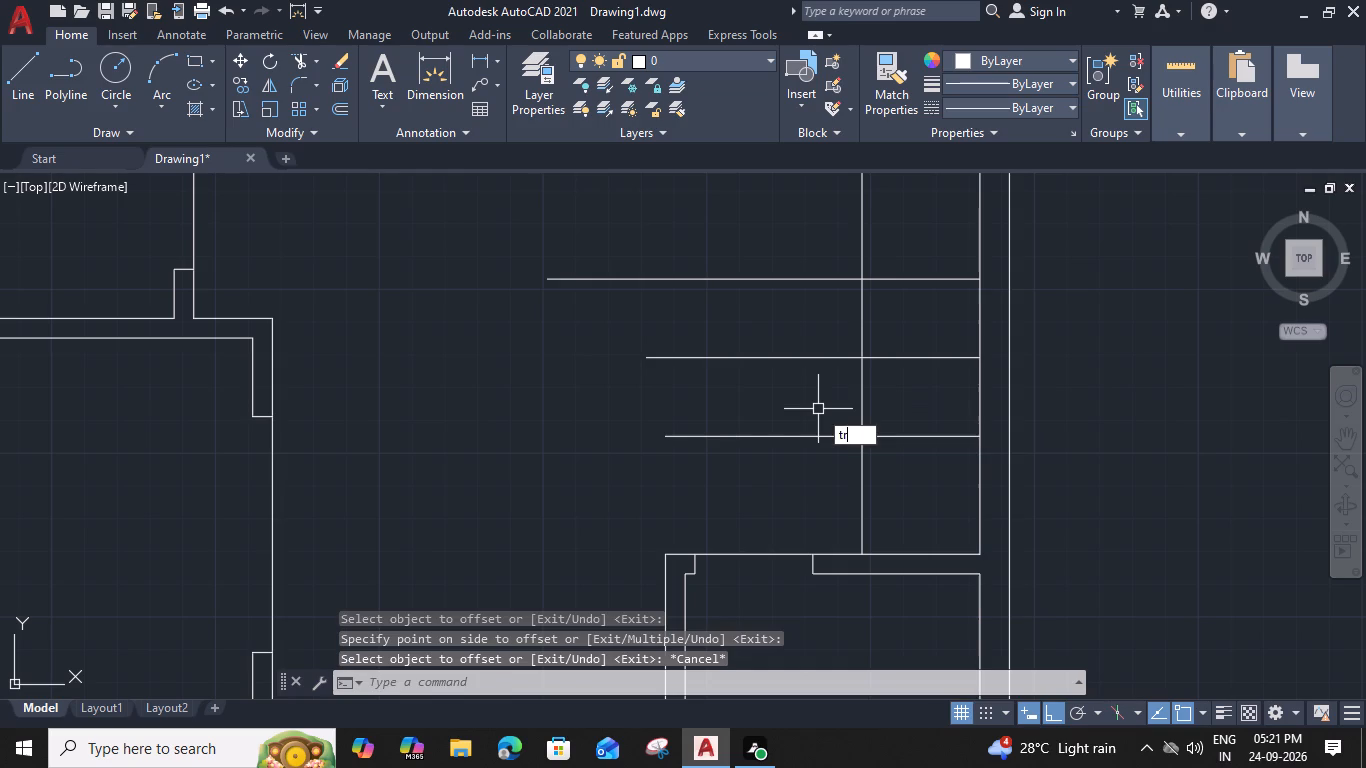
{"action": "key", "text": "space"}
{"action": "left_click", "coordinate": [913, 361]}
{"action": "left_click", "coordinate": [843, 360]}
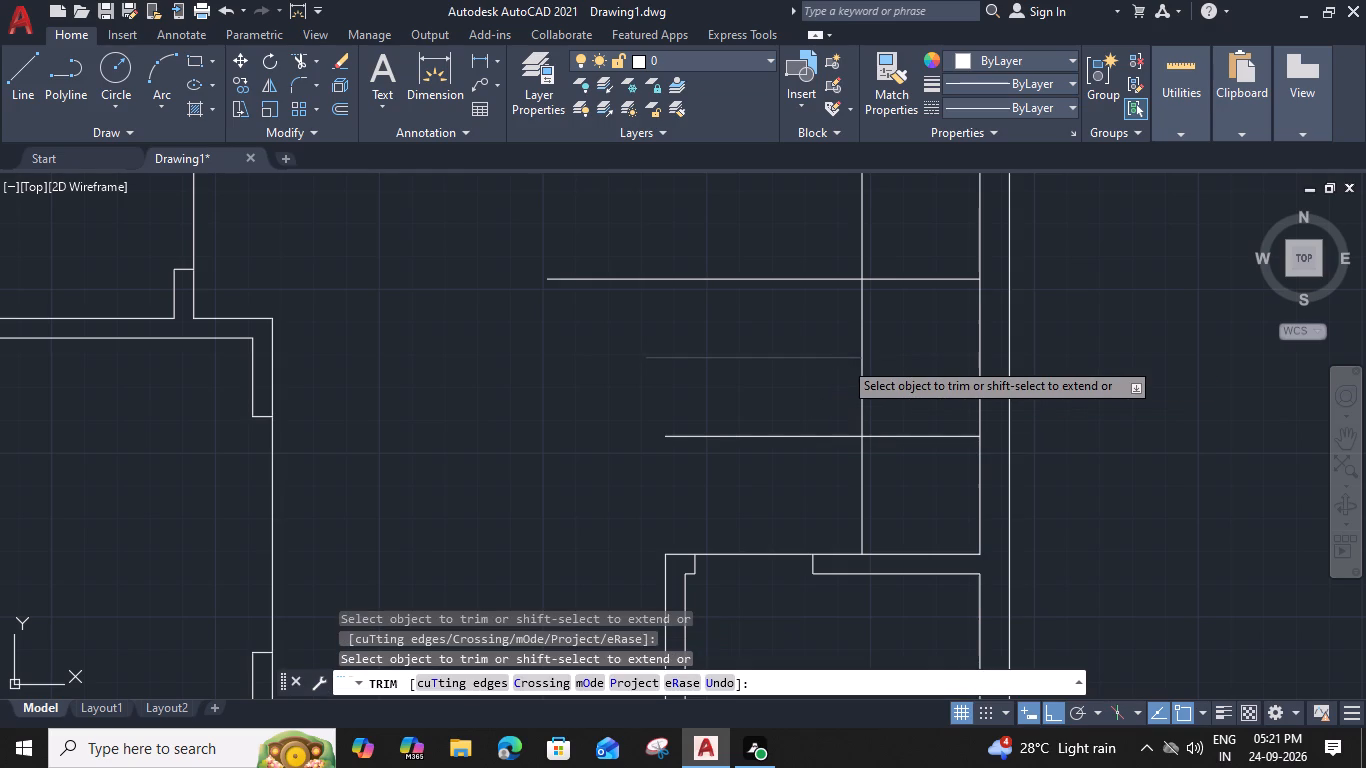
{"action": "left_click", "coordinate": [913, 280]}
{"action": "left_click", "coordinate": [928, 442]}
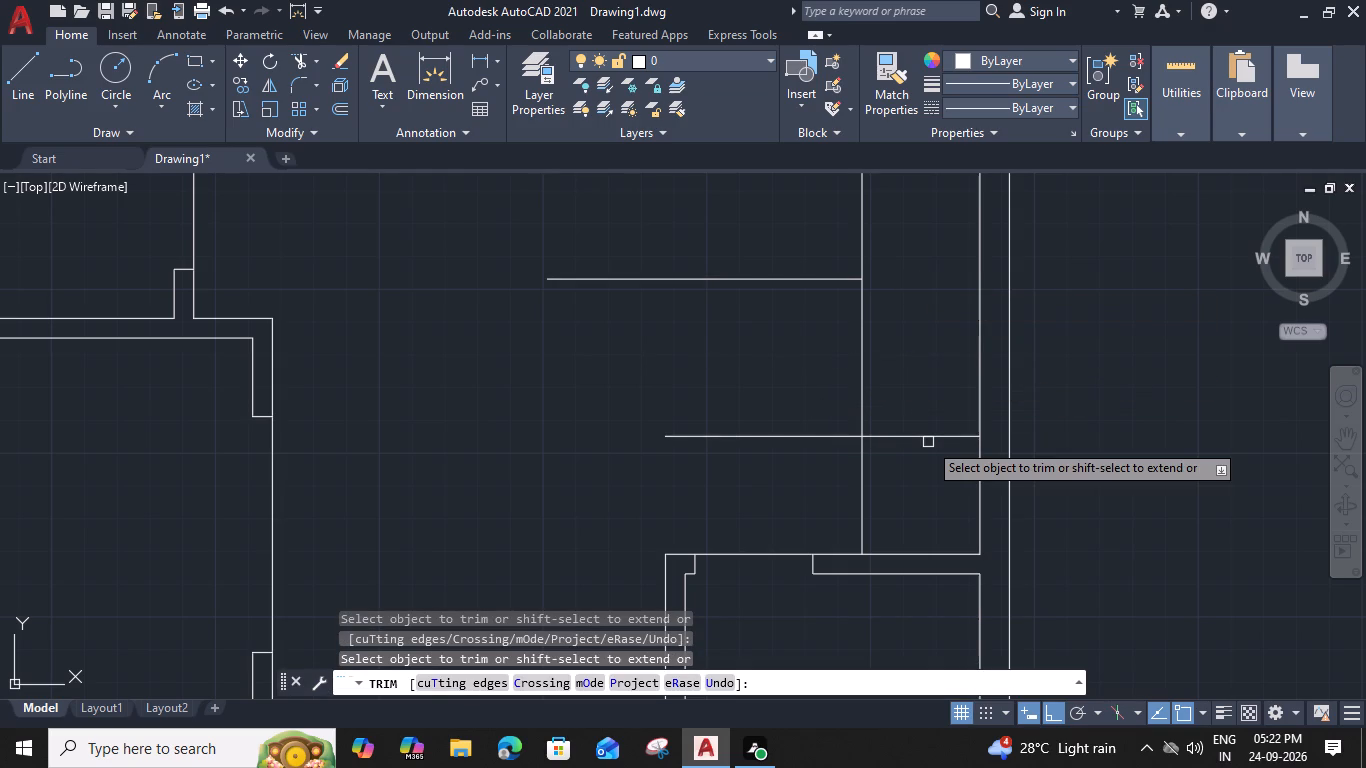
{"action": "left_click", "coordinate": [853, 218]}
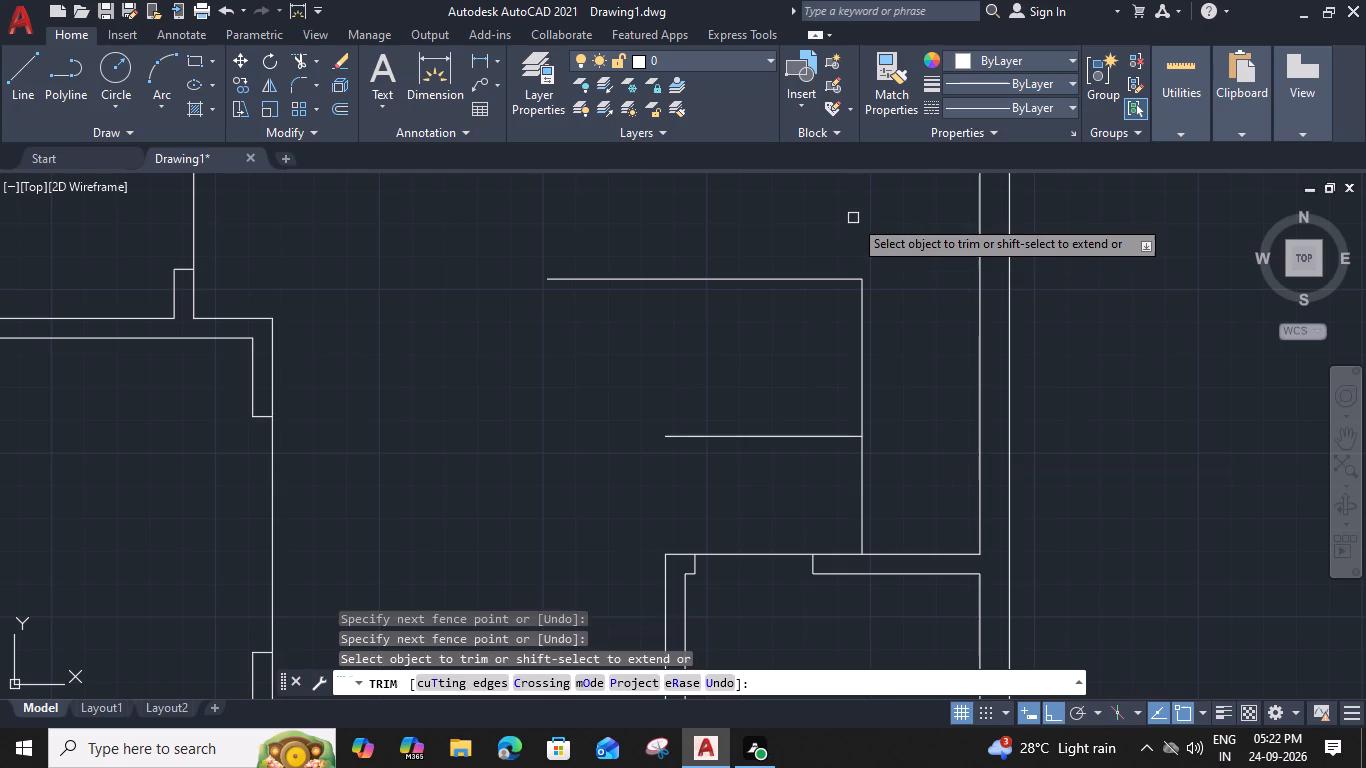
{"action": "left_click", "coordinate": [858, 482]}
{"action": "key", "text": "Escape"}
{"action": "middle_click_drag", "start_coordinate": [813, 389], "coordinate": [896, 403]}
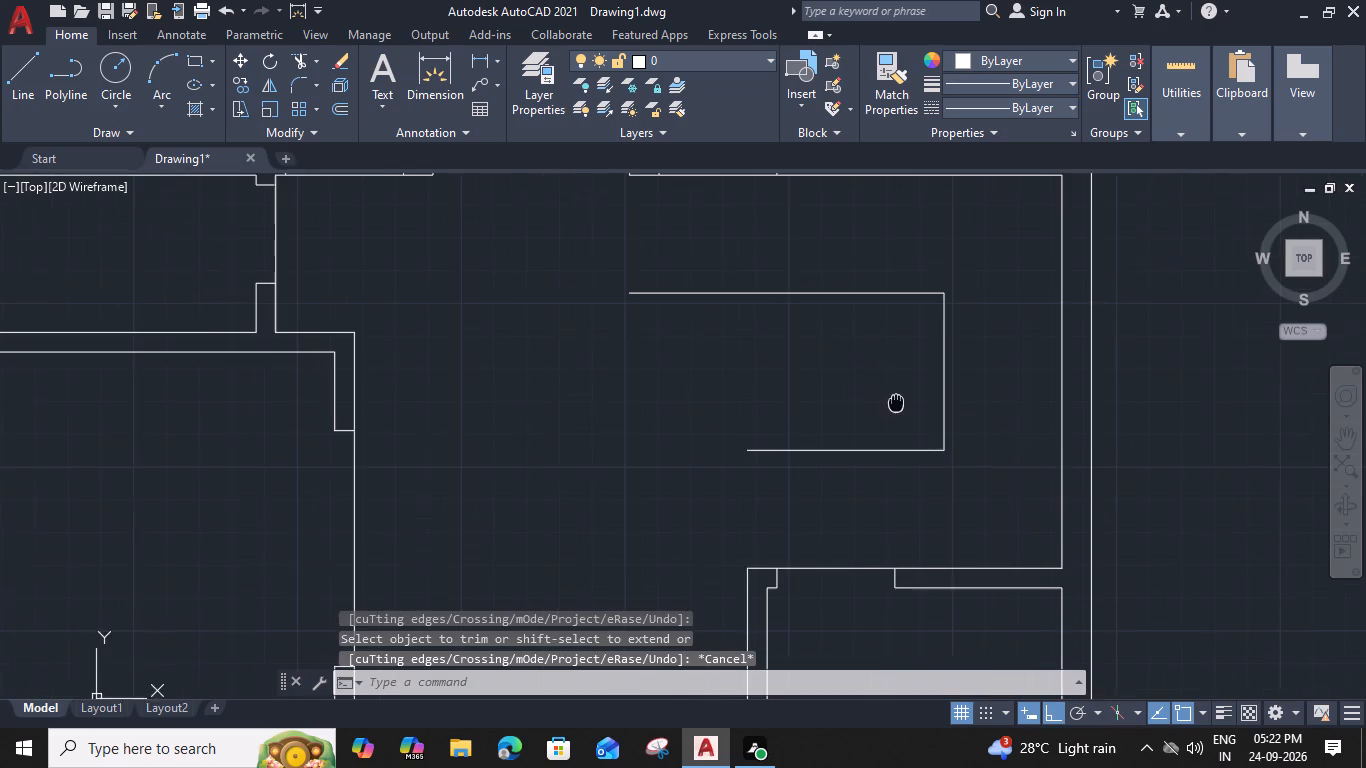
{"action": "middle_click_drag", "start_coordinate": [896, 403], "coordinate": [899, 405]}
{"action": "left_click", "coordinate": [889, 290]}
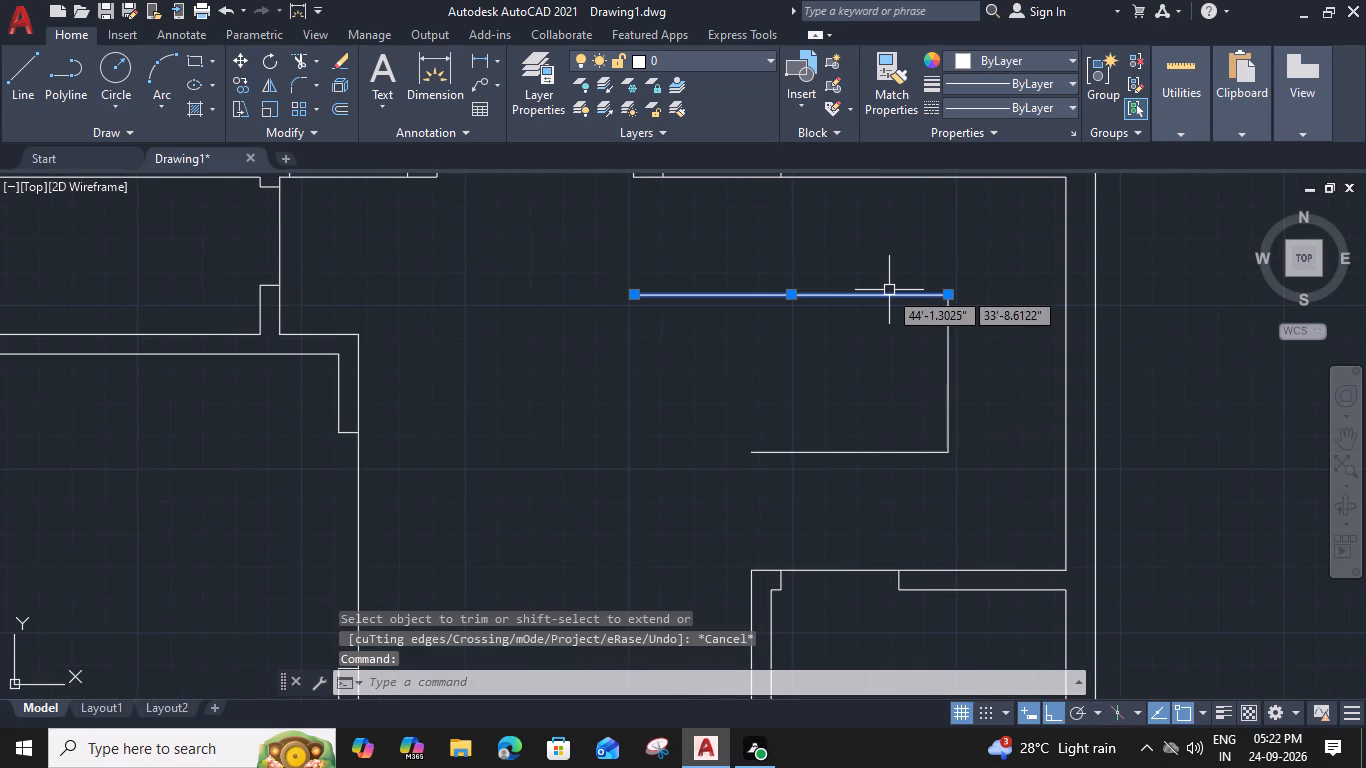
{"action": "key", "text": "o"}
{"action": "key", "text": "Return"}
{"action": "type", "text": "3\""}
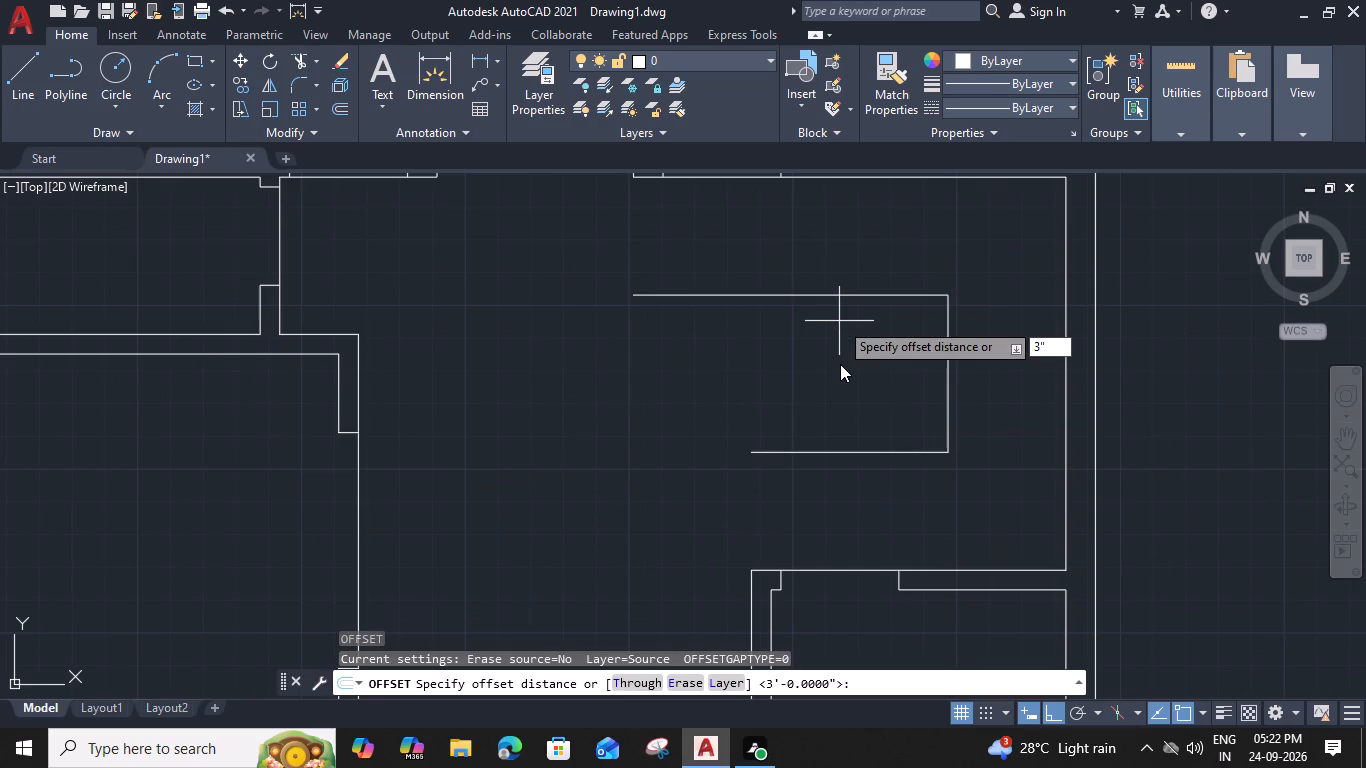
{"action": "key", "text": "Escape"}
Offset the north, east and south lines of the hall's U-shaped outline 3" inward.
{"action": "middle_click_drag", "start_coordinate": [728, 365], "coordinate": [693, 372]}
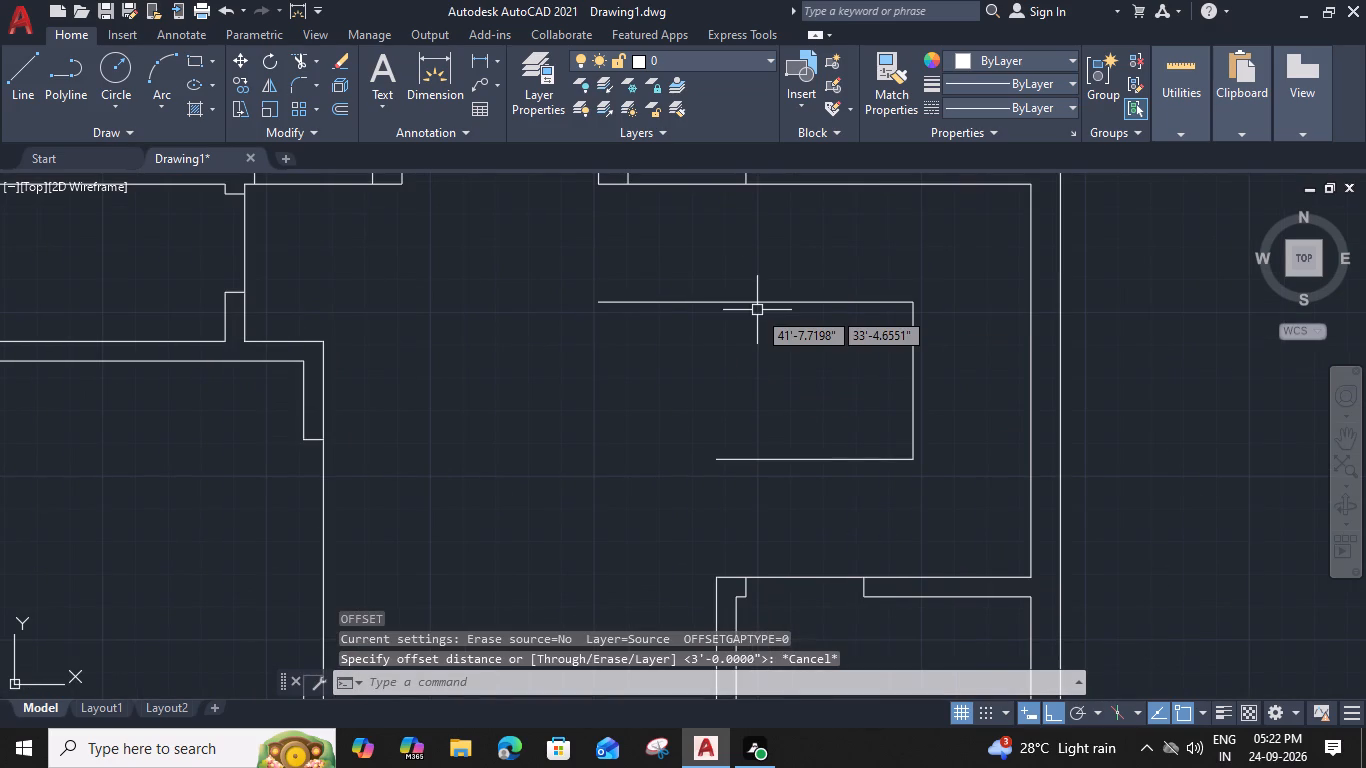
{"action": "left_click", "coordinate": [761, 298]}
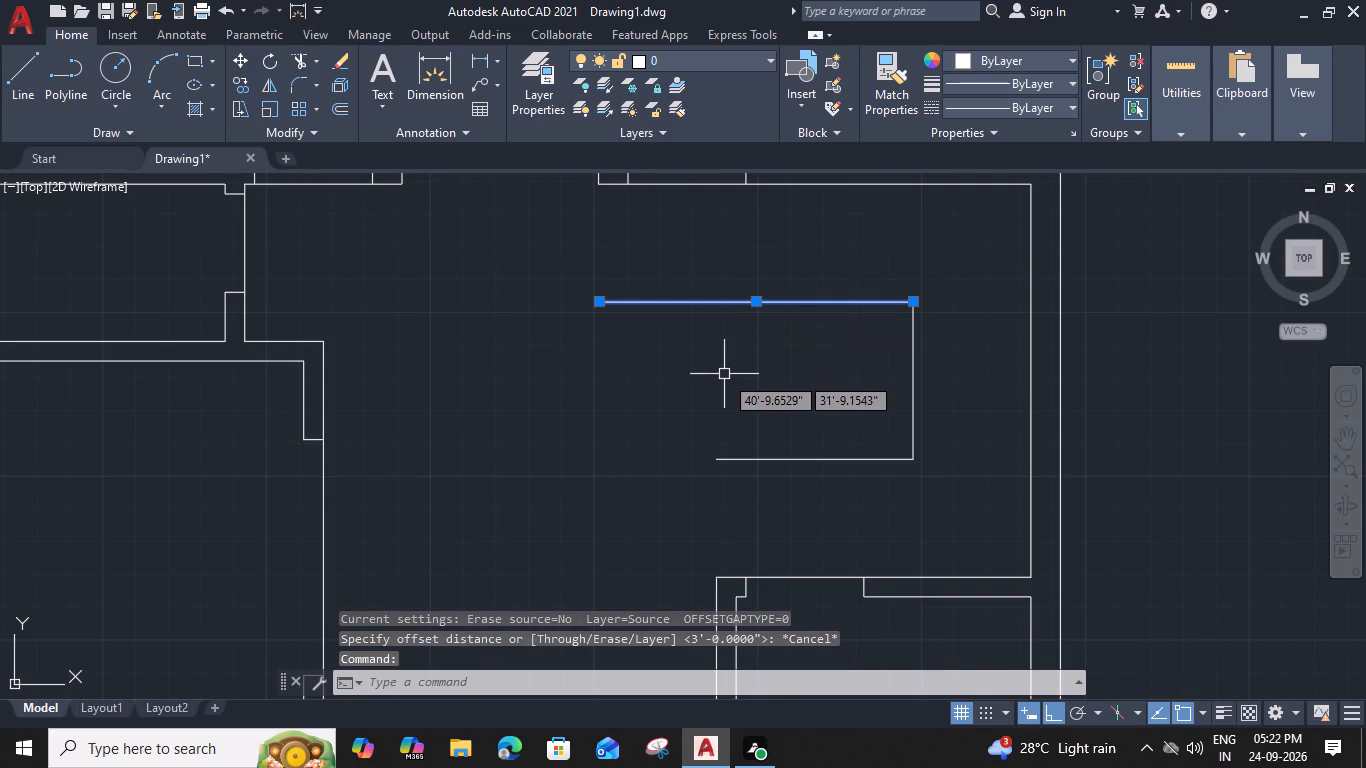
{"action": "key", "text": "o"}
{"action": "key", "text": "Return"}
{"action": "type", "text": "3\""}
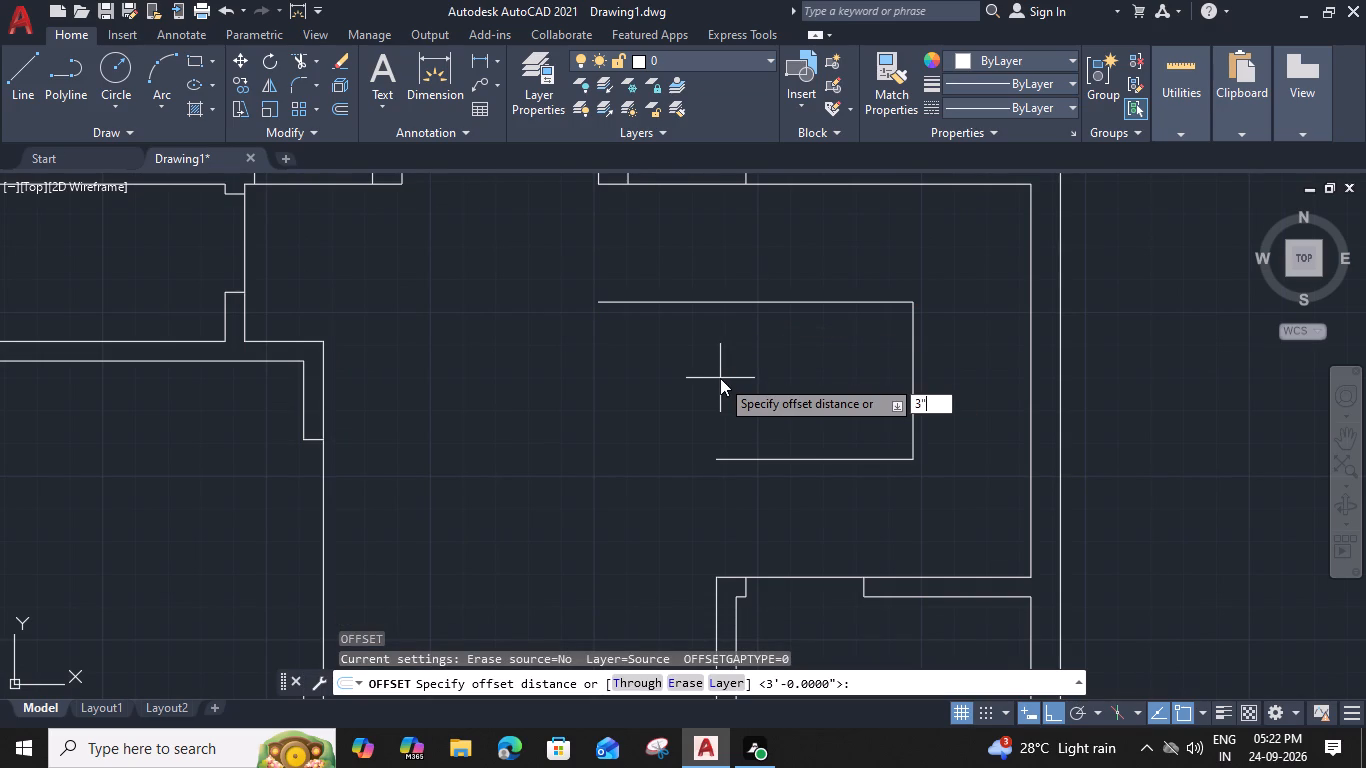
{"action": "key", "text": "Return"}
{"action": "left_click", "coordinate": [720, 388]}
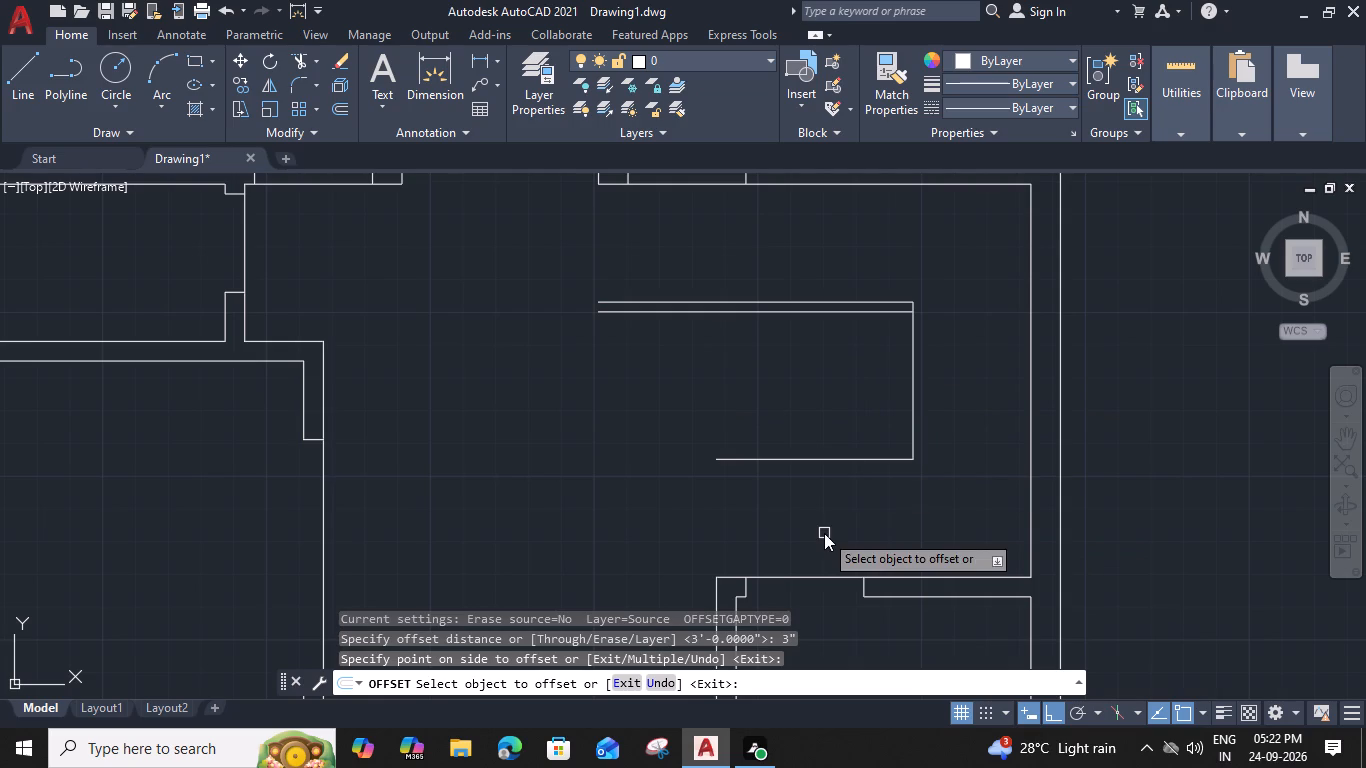
{"action": "left_click", "coordinate": [915, 372]}
{"action": "left_click", "coordinate": [846, 366]}
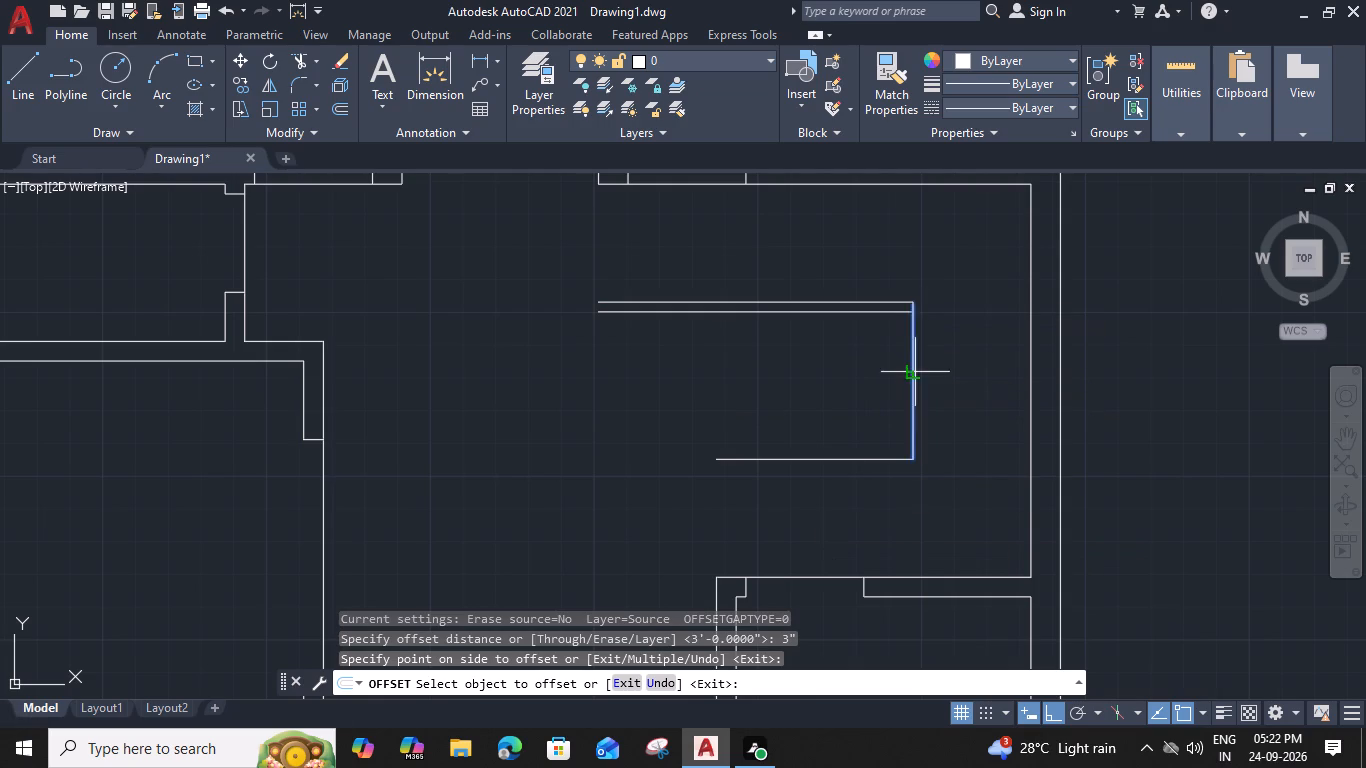
{"action": "left_click", "coordinate": [860, 463]}
{"action": "left_click", "coordinate": [845, 385]}
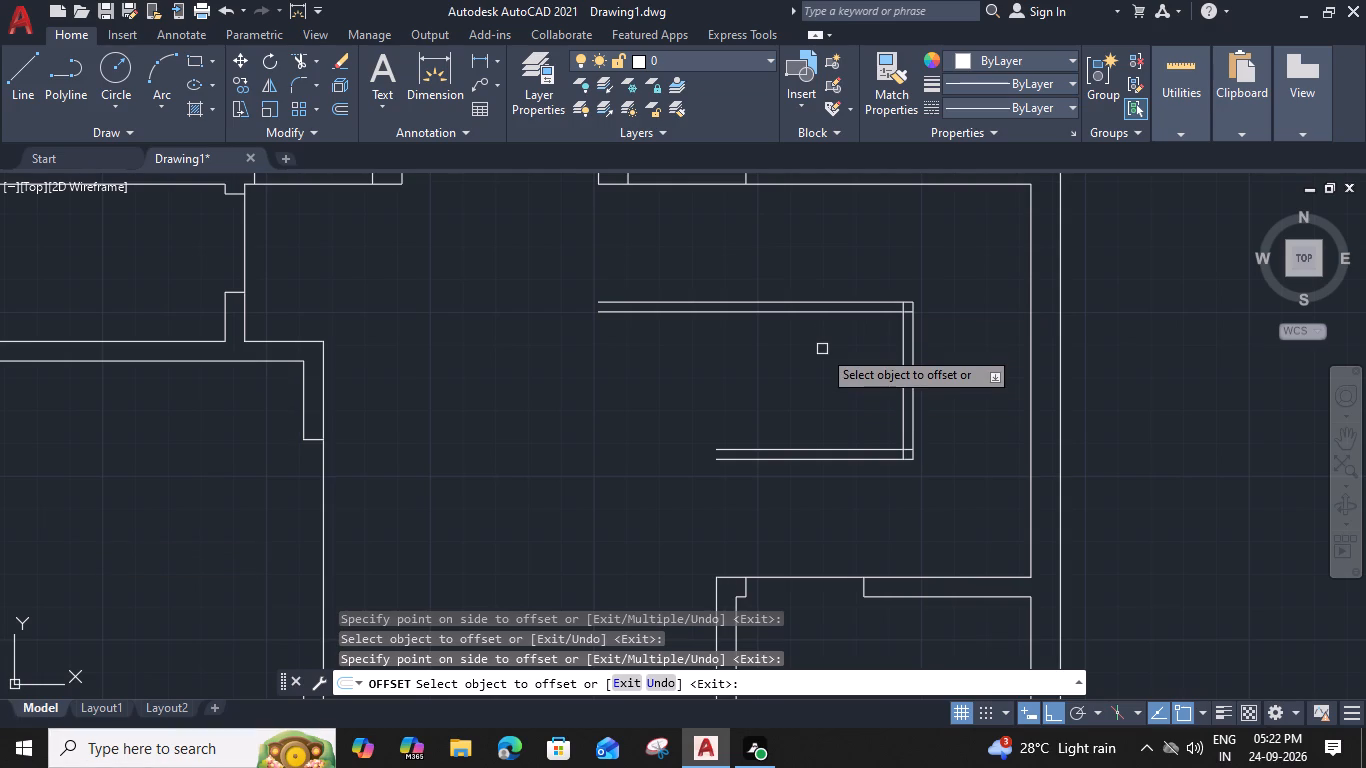
{"action": "scroll", "coordinate": [822, 349], "scroll_direction": "down", "scroll_amount": 2}
{"action": "middle_click_drag", "start_coordinate": [822, 349], "coordinate": [809, 409]}
{"action": "key", "text": "Escape"}
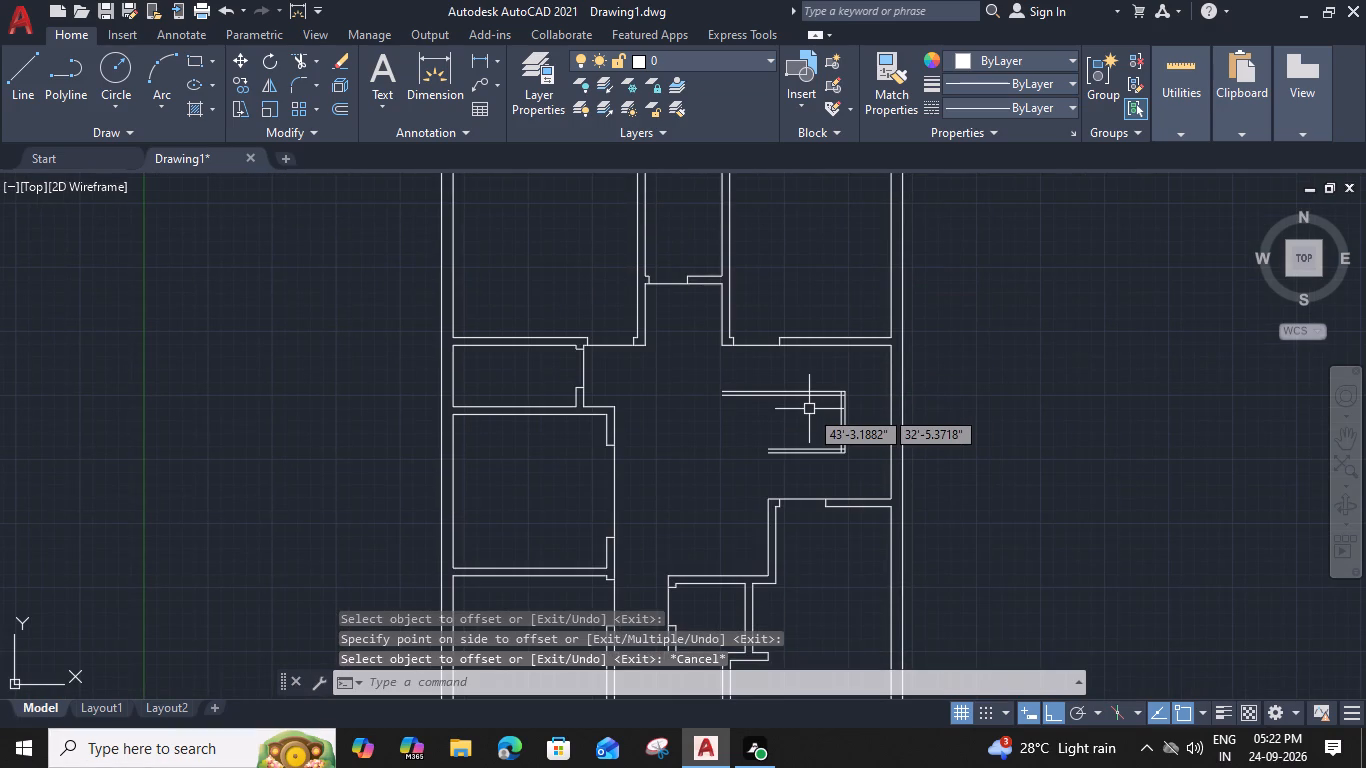
Extend the east jamb line of the northeast room's door opening south to the U-shaped outline's outer north line.
{"action": "scroll", "coordinate": [809, 409], "scroll_direction": "up", "scroll_amount": 2}
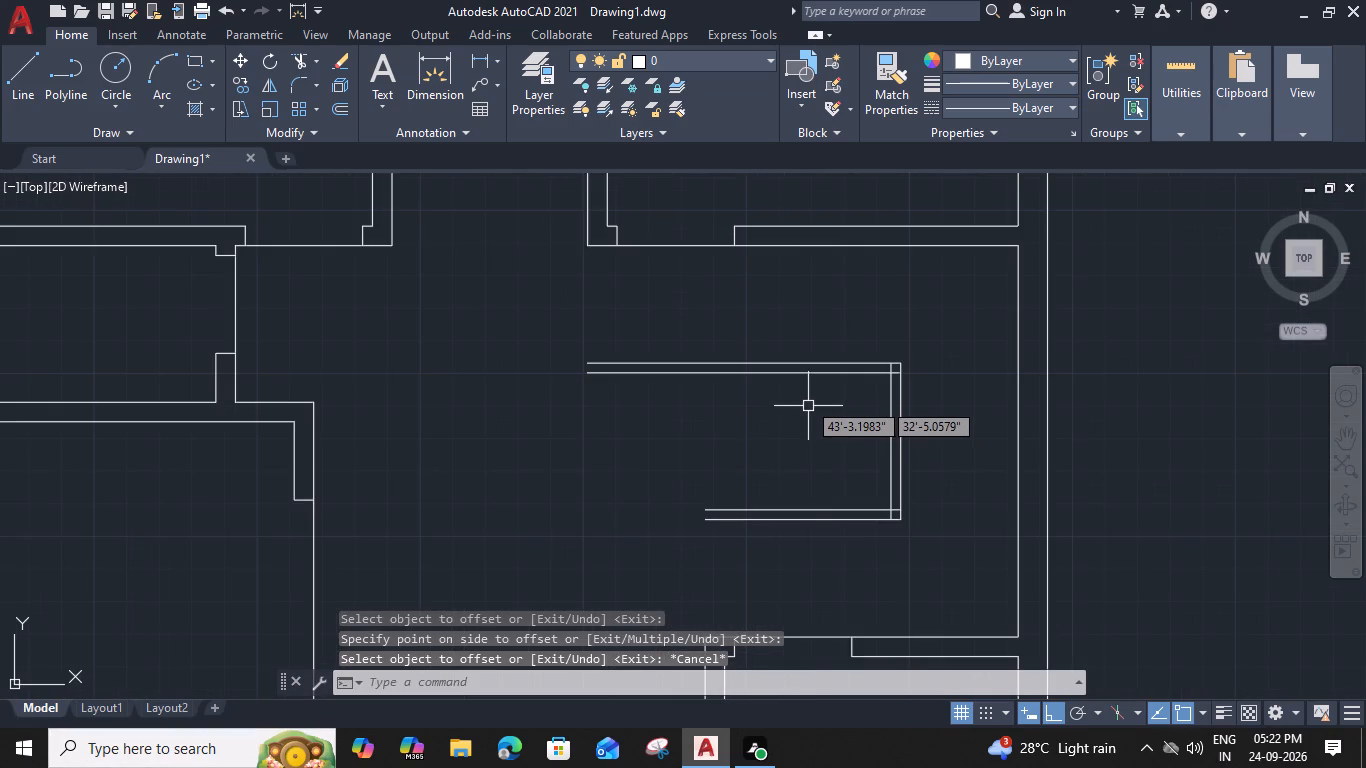
{"action": "scroll", "coordinate": [799, 374], "scroll_direction": "down", "scroll_amount": 2}
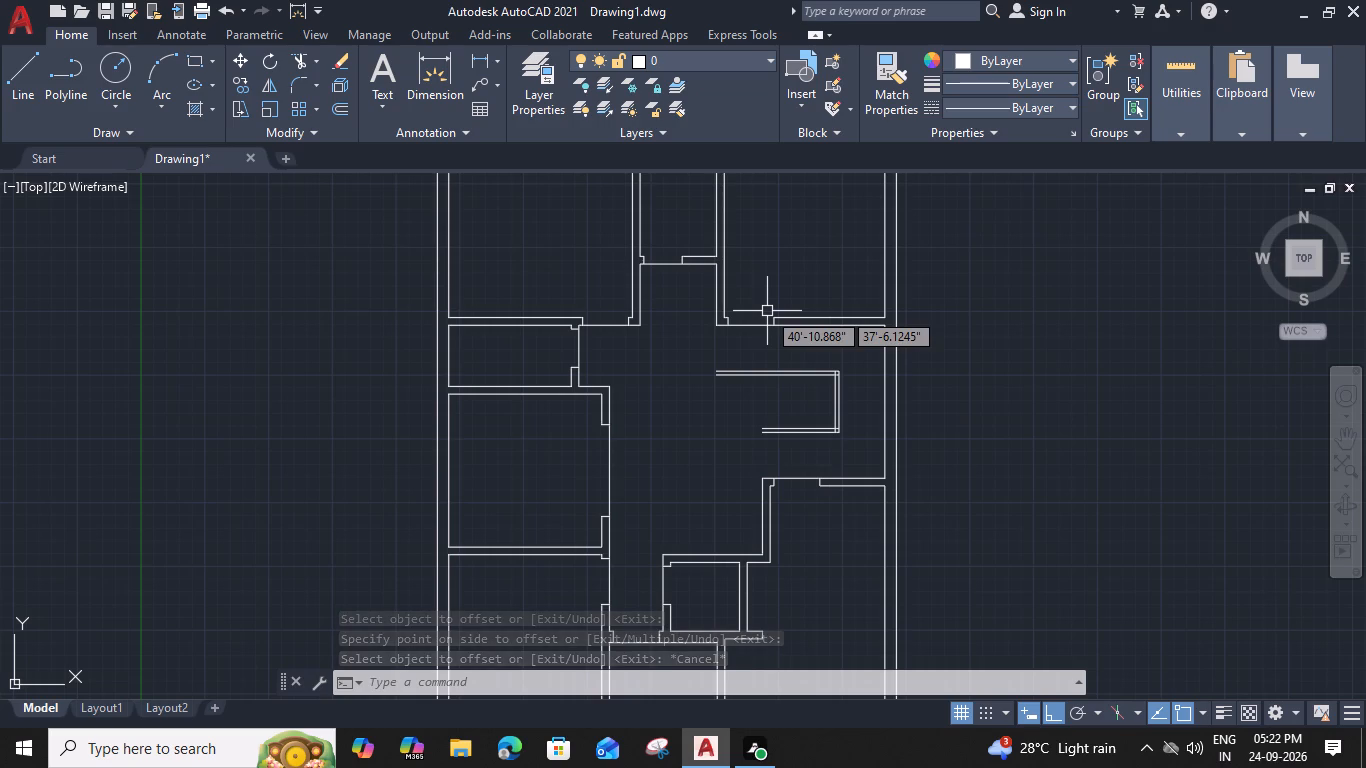
{"action": "type", "text": "ex"}
{"action": "key", "text": "space"}
{"action": "scroll", "coordinate": [767, 311], "scroll_direction": "up", "scroll_amount": 3}
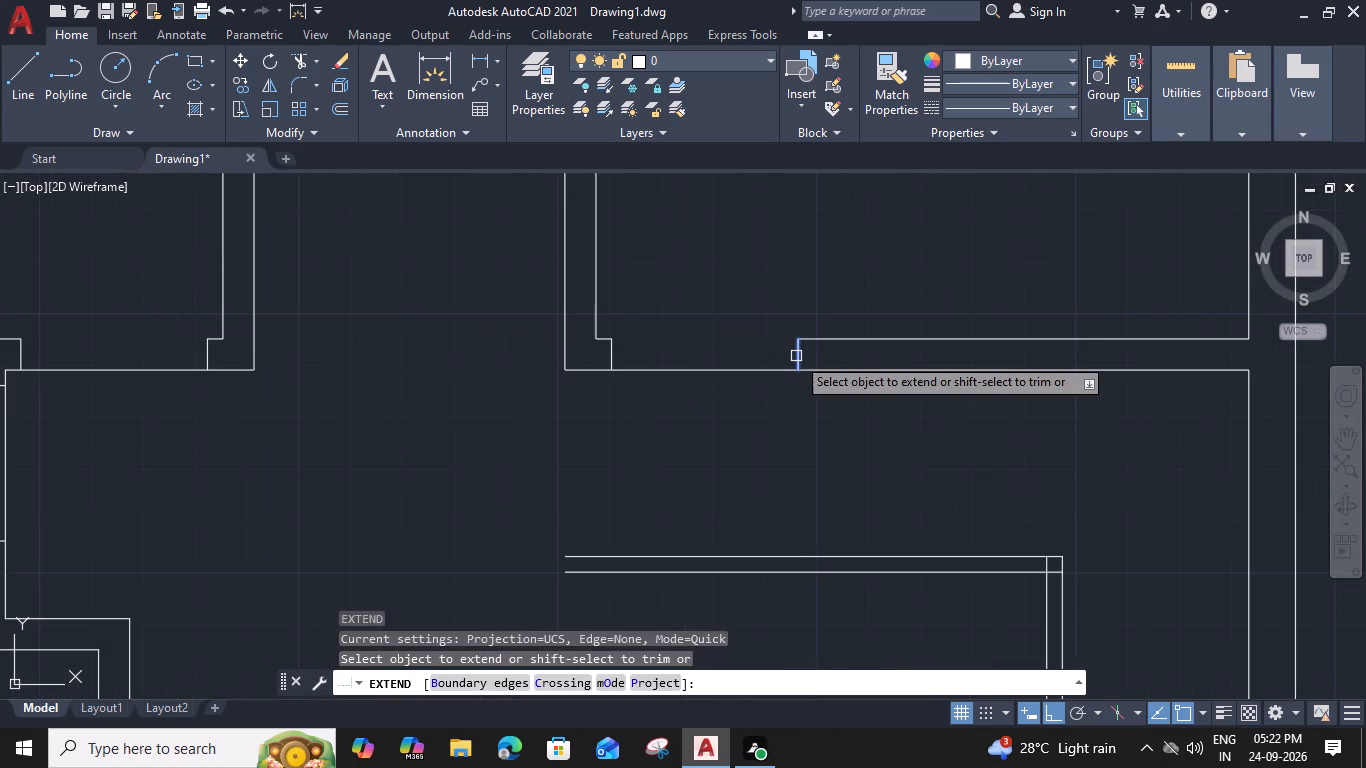
{"action": "left_click", "coordinate": [796, 356]}
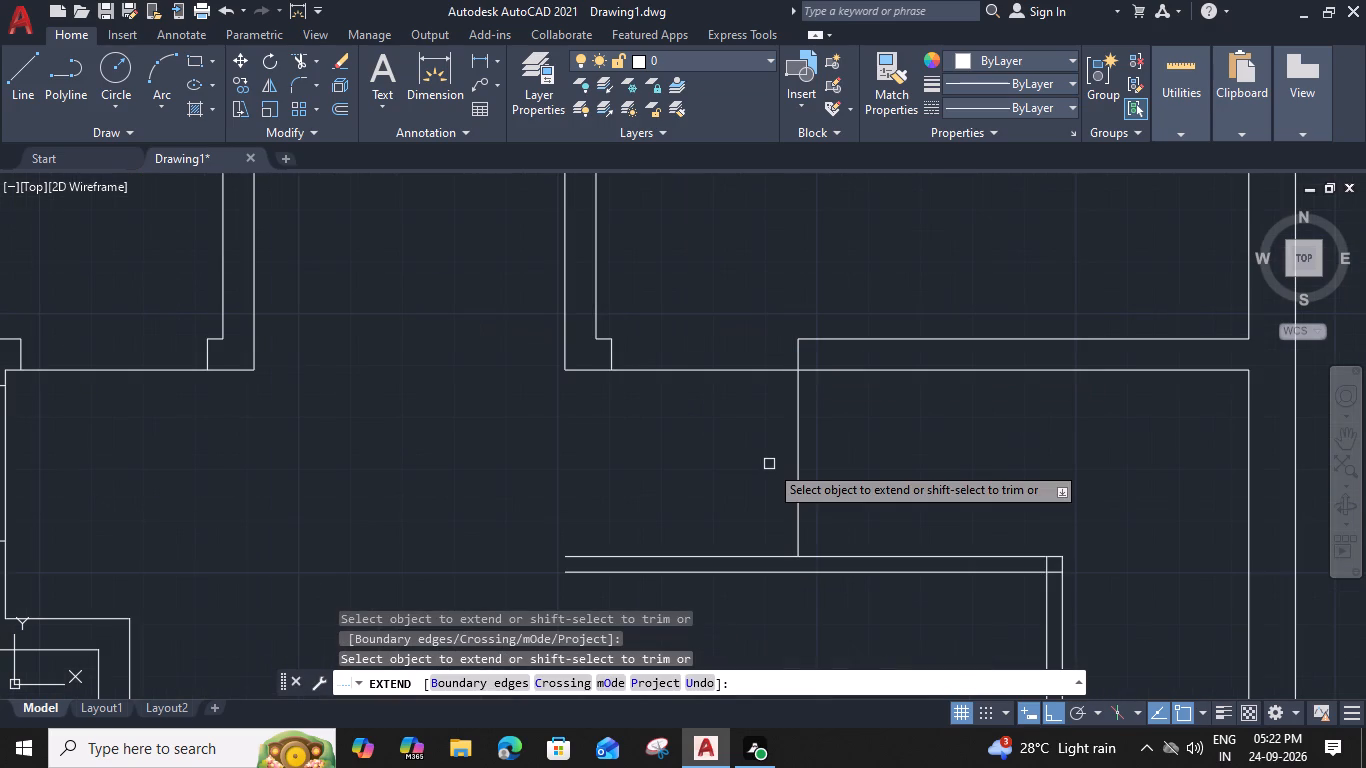
{"action": "key", "text": "Escape"}
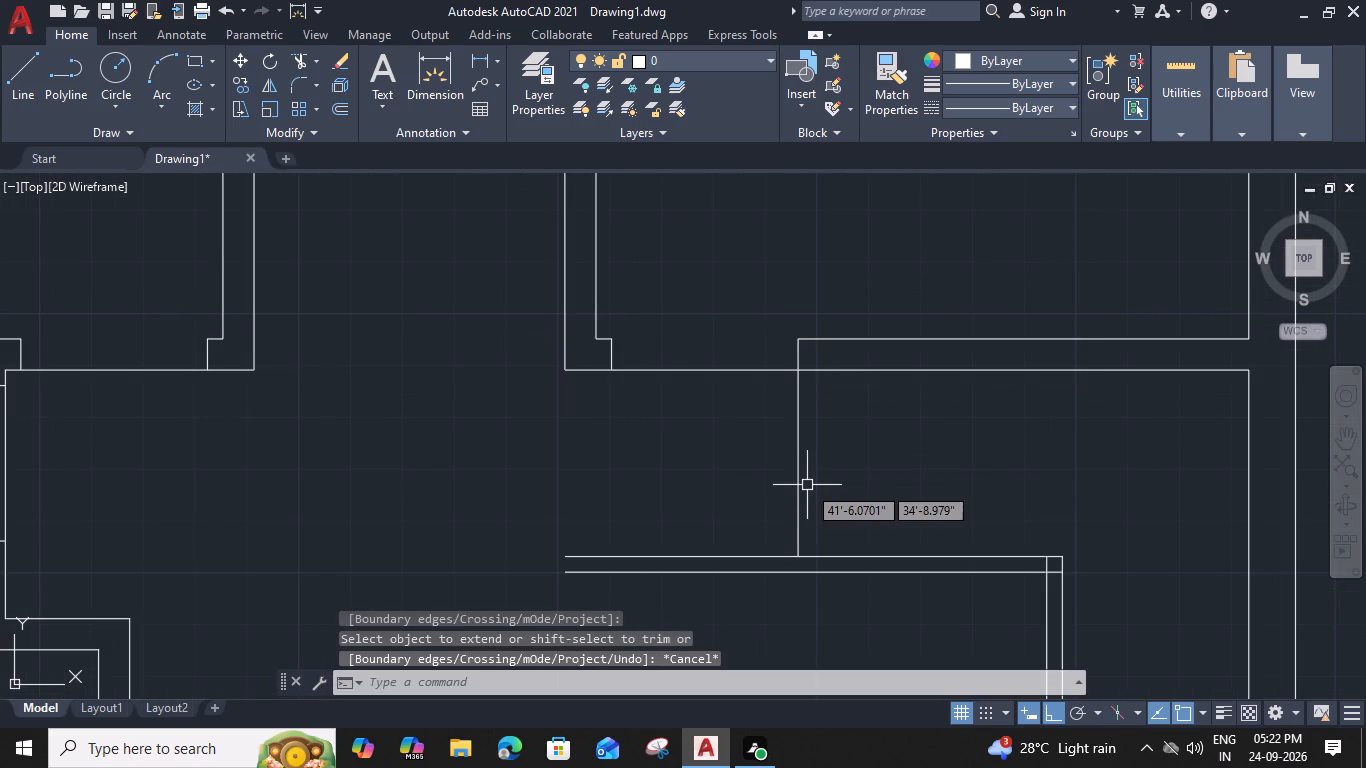
Offset the extended door jamb line 3" east.
{"action": "left_click", "coordinate": [796, 486]}
{"action": "key", "text": "o"}
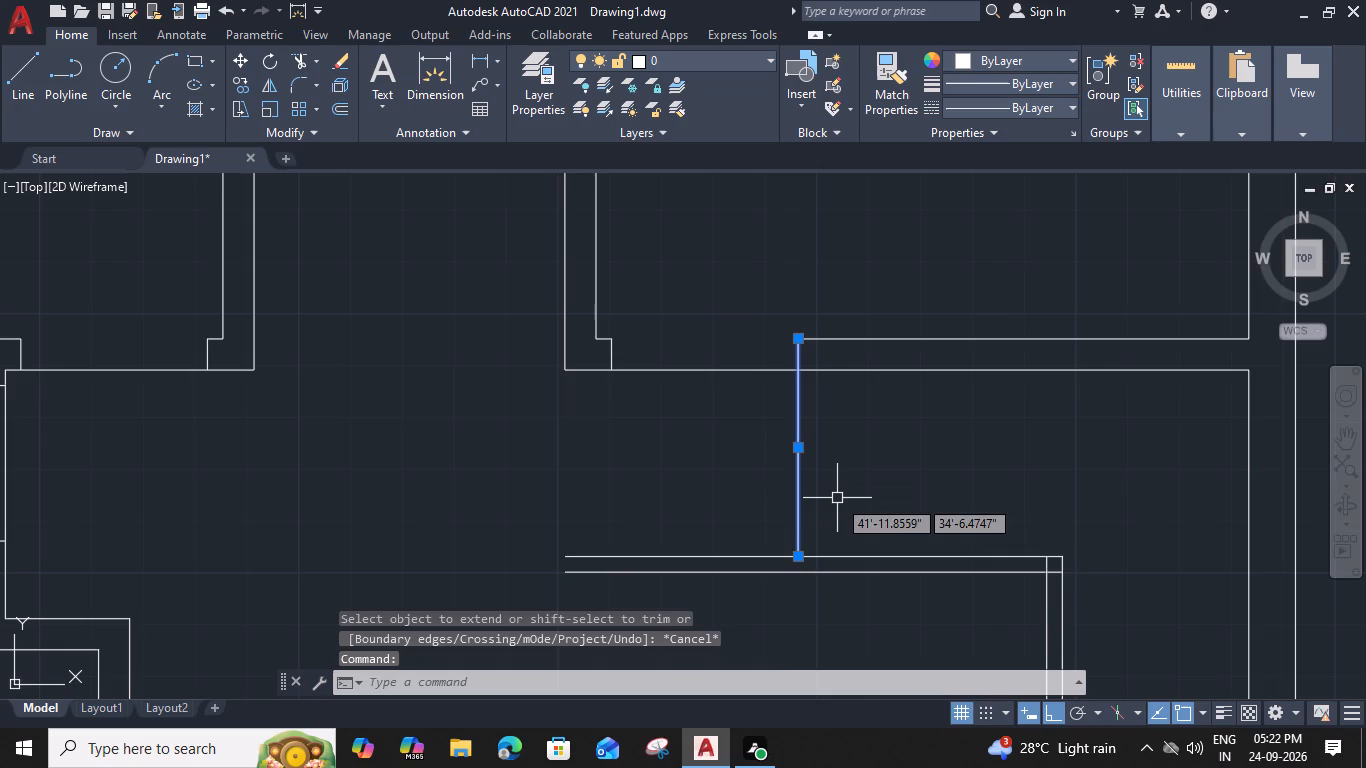
{"action": "key", "text": "Return"}
{"action": "type", "text": "3\""}
{"action": "key", "text": "Return"}
{"action": "left_click", "coordinate": [837, 498]}
{"action": "key", "text": "Escape"}
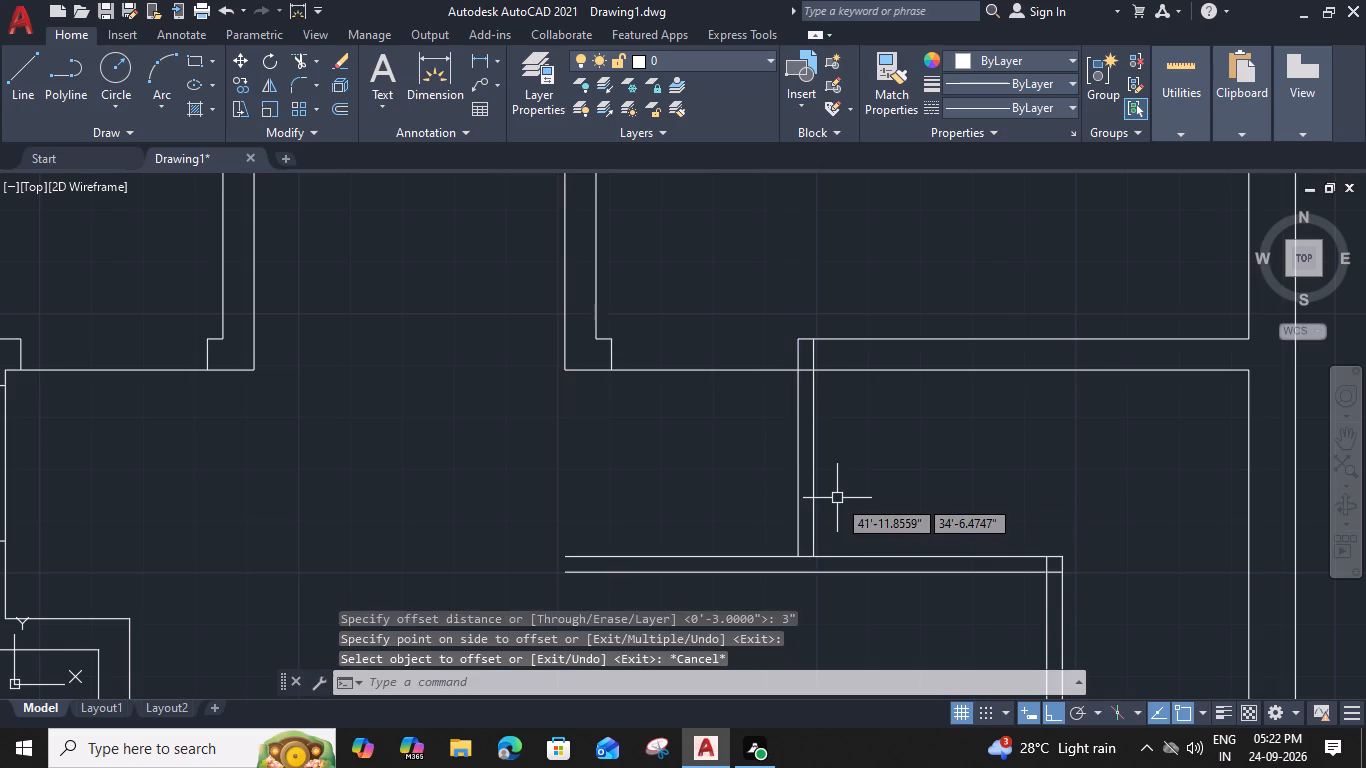
Trim the offset jamb line inside the room wall's thickness and remove the original jamb line's extension into the hall.
{"action": "type", "text": "tr"}
{"action": "key", "text": "space"}
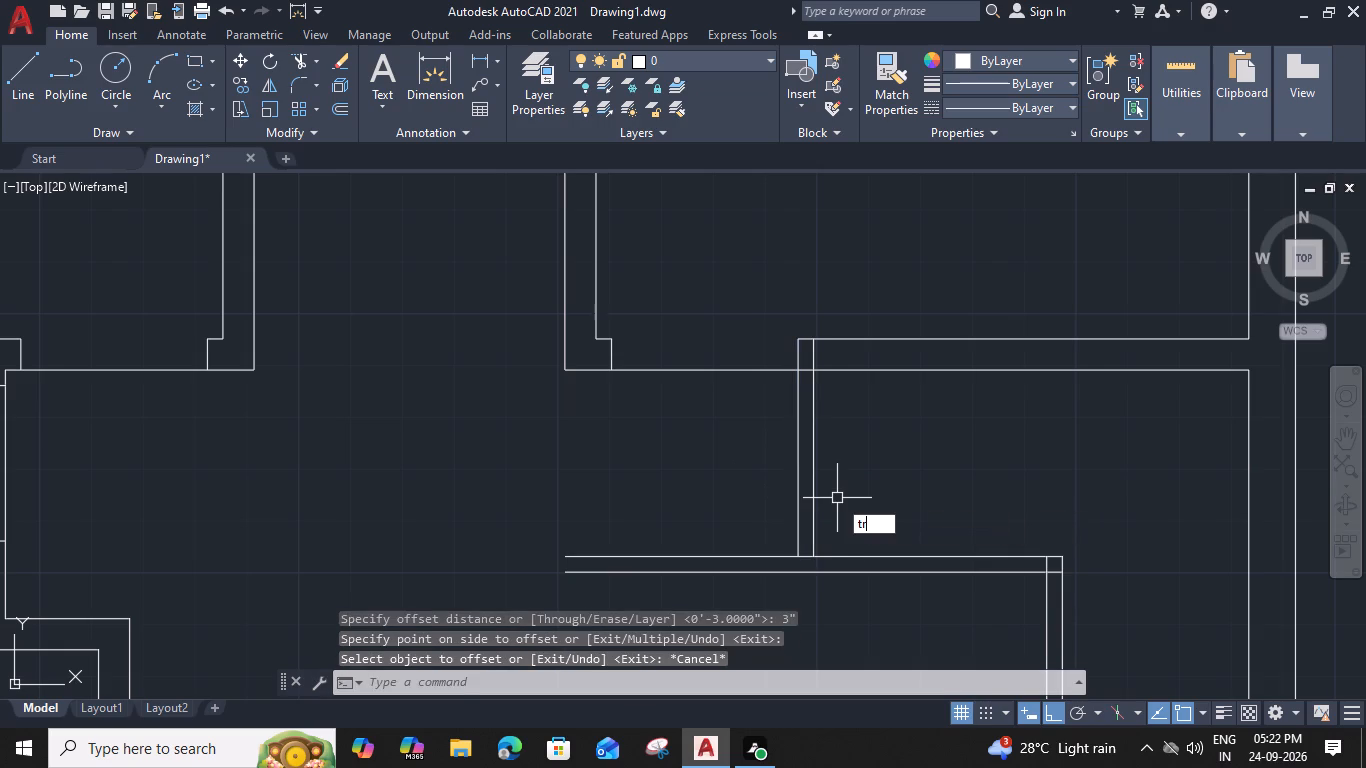
{"action": "left_click", "coordinate": [821, 357]}
{"action": "left_click", "coordinate": [808, 354]}
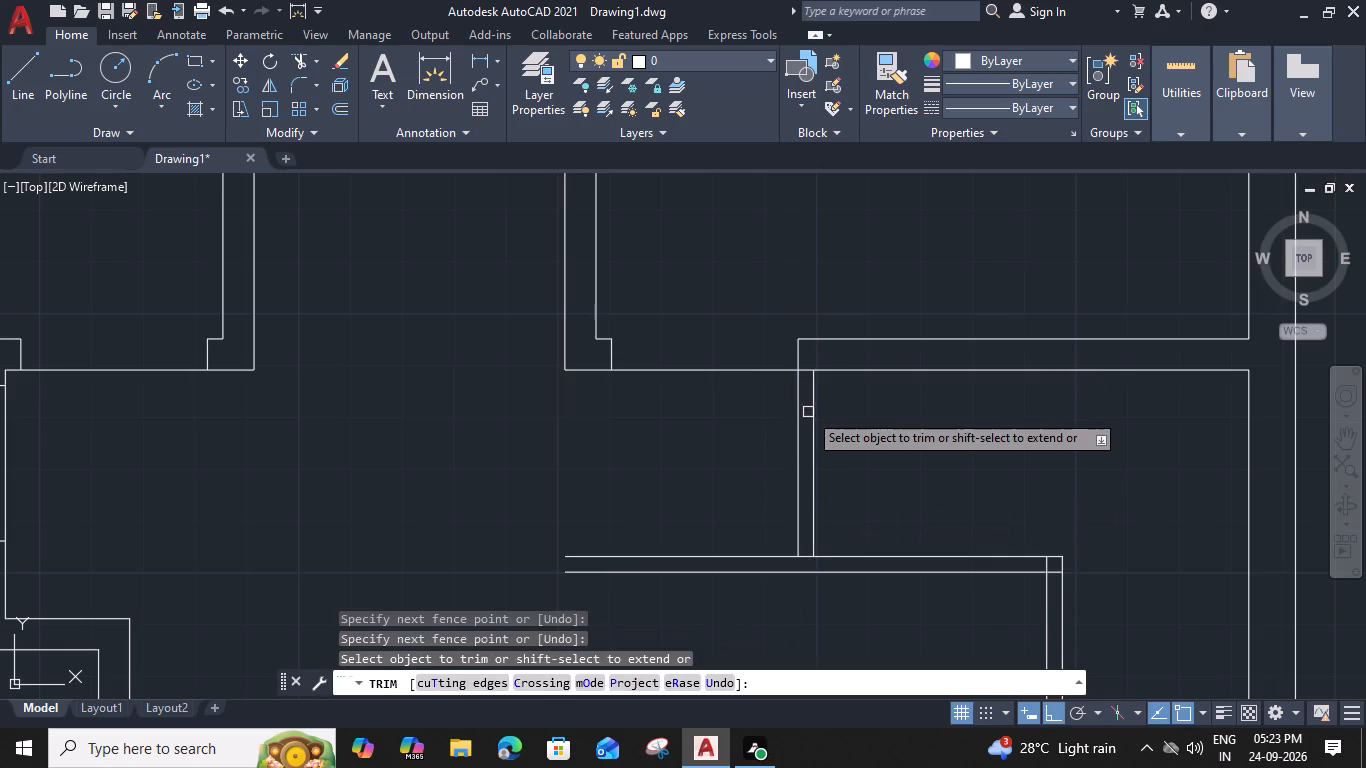
{"action": "left_click", "coordinate": [802, 413]}
Trim the U-shaped outline's two north lines west of the new vertical line.
{"action": "middle_click_drag", "start_coordinate": [762, 515], "coordinate": [737, 341]}
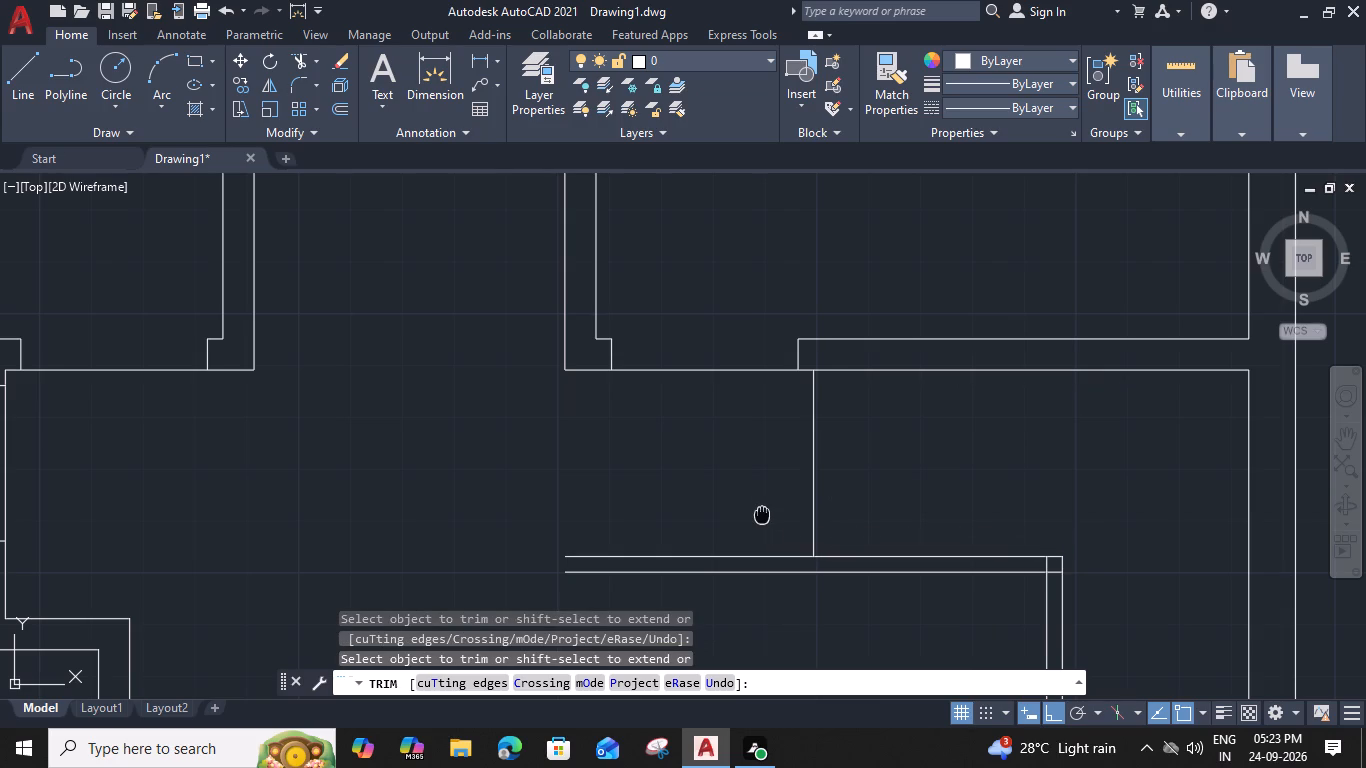
{"action": "left_click", "coordinate": [788, 328], "text": "shift"}
{"action": "left_click", "coordinate": [725, 358]}
{"action": "left_click", "coordinate": [712, 439]}
Trim the overlapping inner lines at the northeast and southeast corners of the hall's U-shaped 3" outline.
{"action": "scroll", "coordinate": [712, 439], "scroll_direction": "down", "scroll_amount": 2}
{"action": "middle_click_drag", "start_coordinate": [748, 486], "coordinate": [742, 473]}
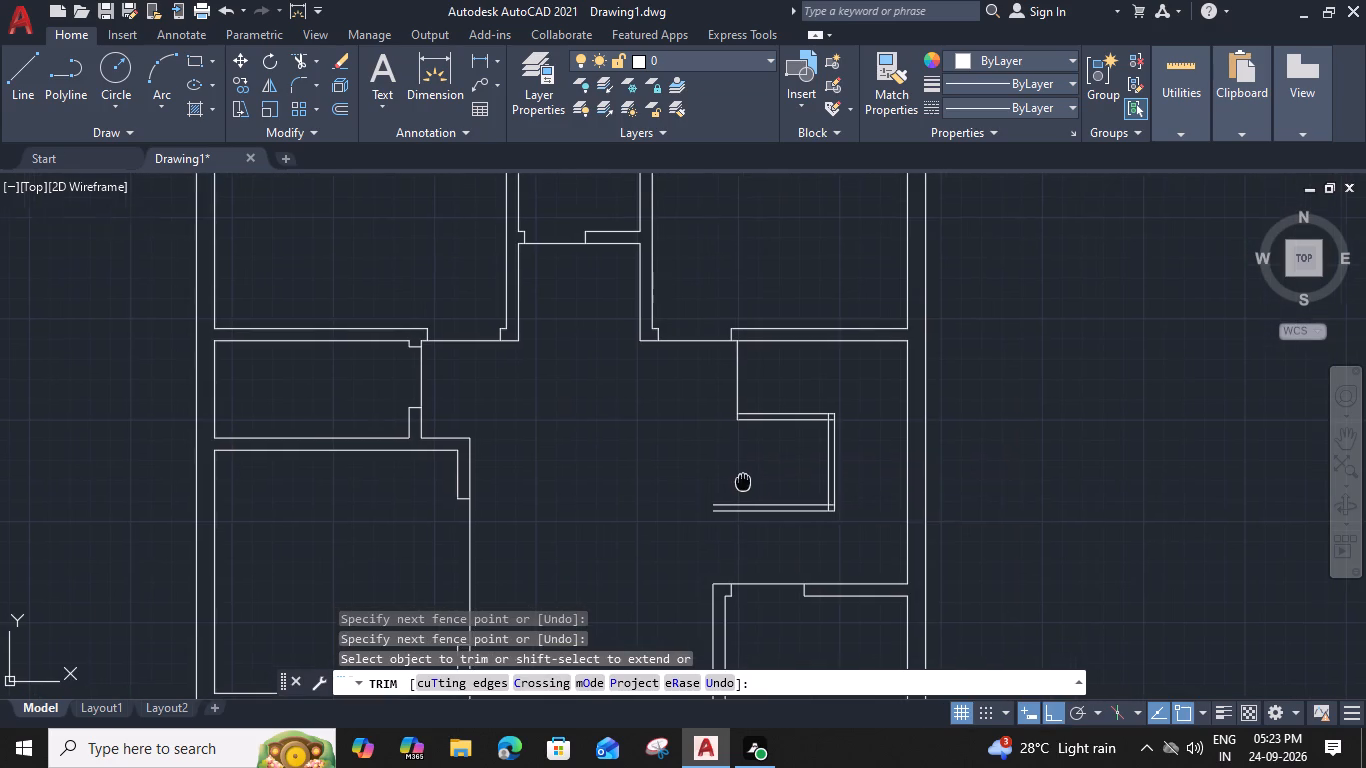
{"action": "middle_click_drag", "start_coordinate": [742, 473], "coordinate": [738, 422]}
{"action": "scroll", "coordinate": [824, 395], "scroll_direction": "up", "scroll_amount": 3}
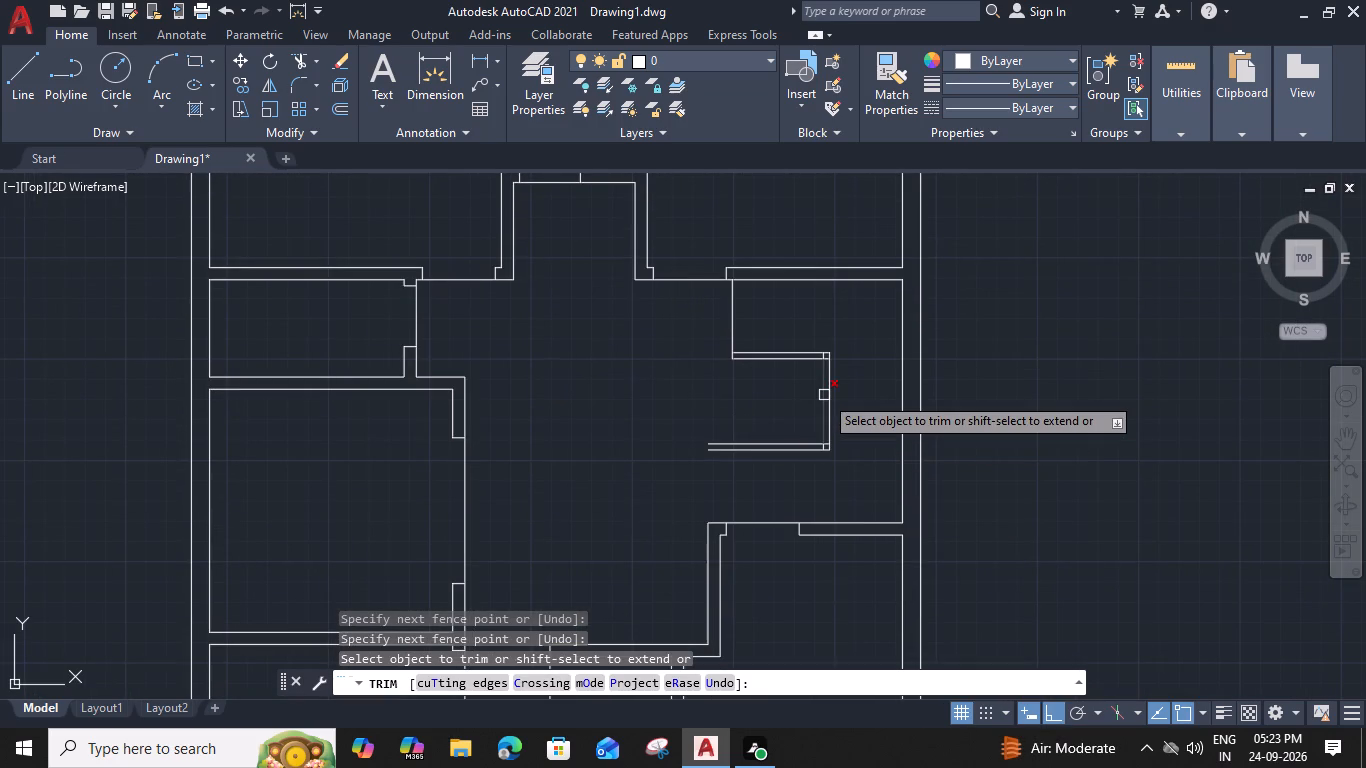
{"action": "left_click", "coordinate": [818, 233]}
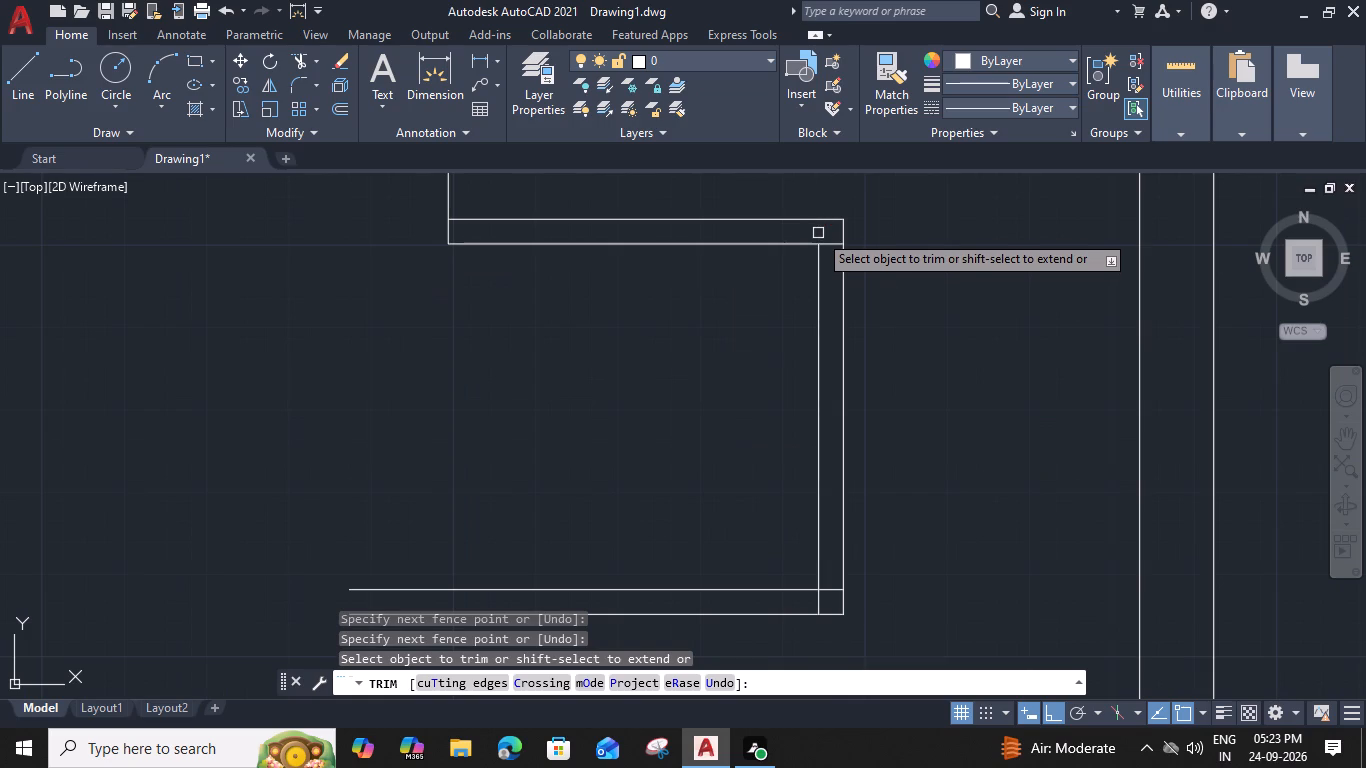
{"action": "left_click", "coordinate": [831, 241]}
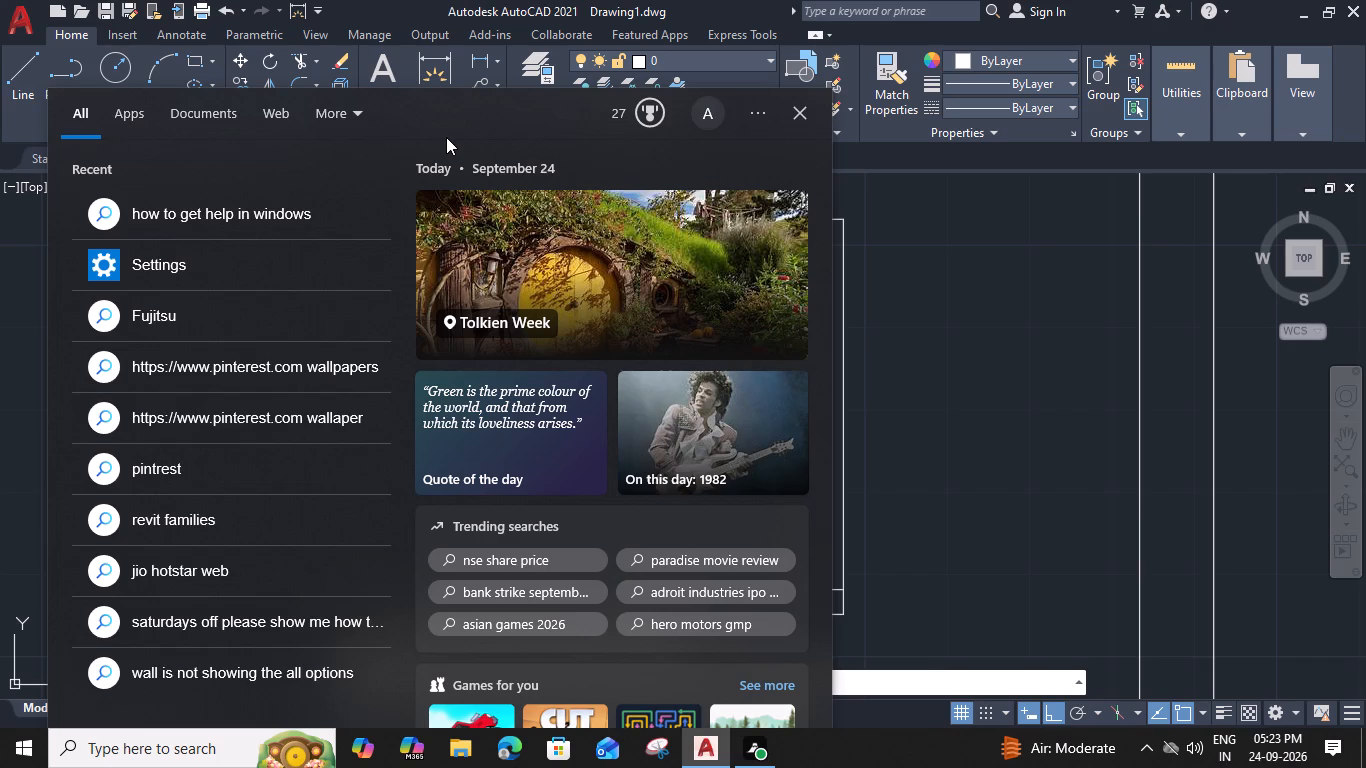
{"action": "middle_click_drag", "start_coordinate": [732, 530], "coordinate": [757, 386]}
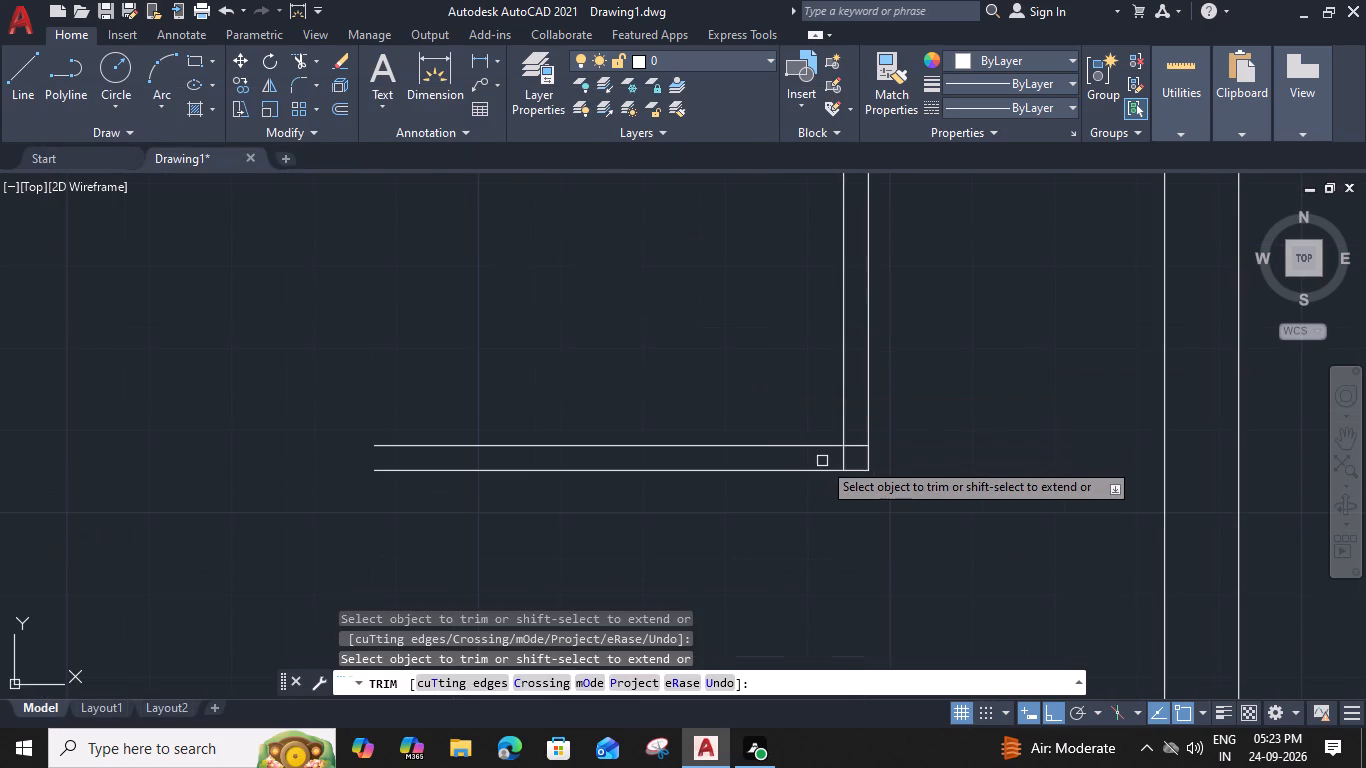
{"action": "scroll", "coordinate": [822, 461], "scroll_direction": "up", "scroll_amount": 1}
{"action": "left_click", "coordinate": [833, 465]}
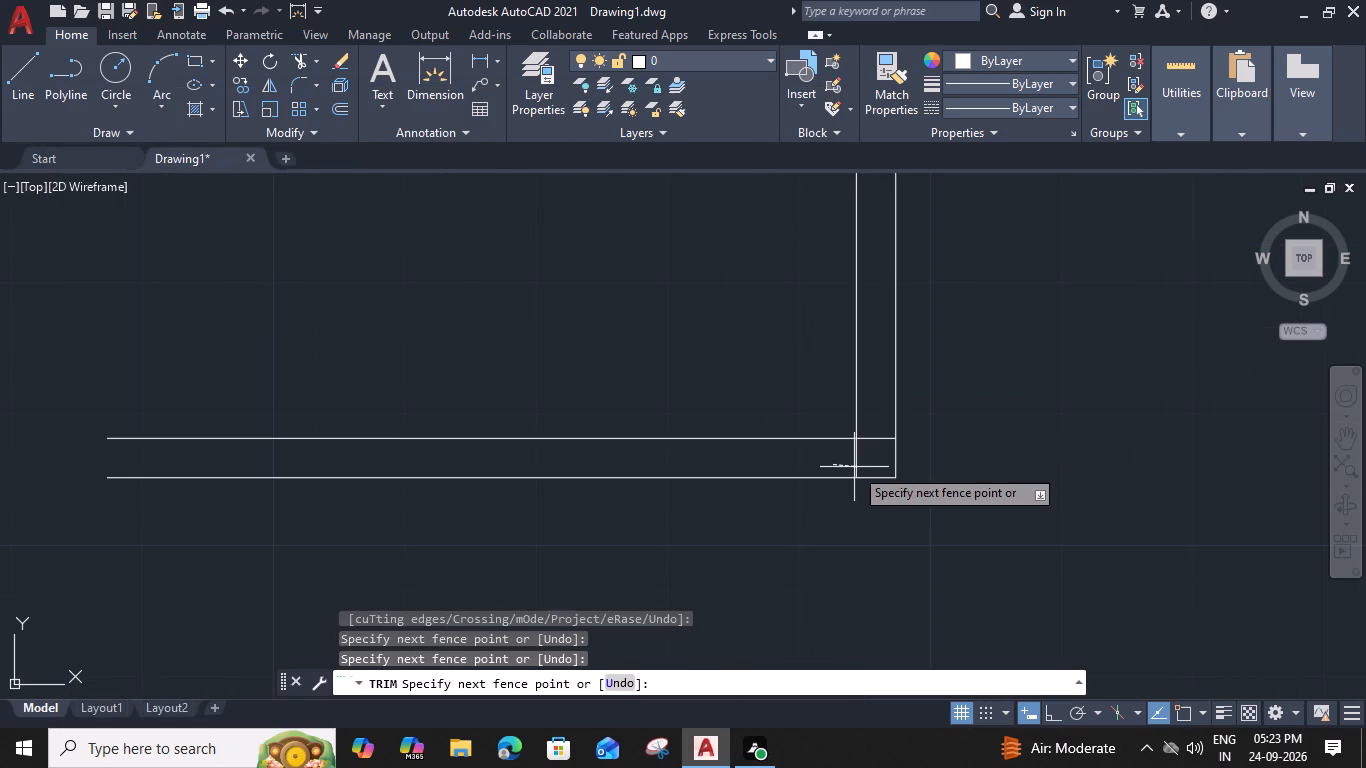
{"action": "left_click", "coordinate": [882, 425]}
{"action": "scroll", "coordinate": [881, 425], "scroll_direction": "down", "scroll_amount": 2}
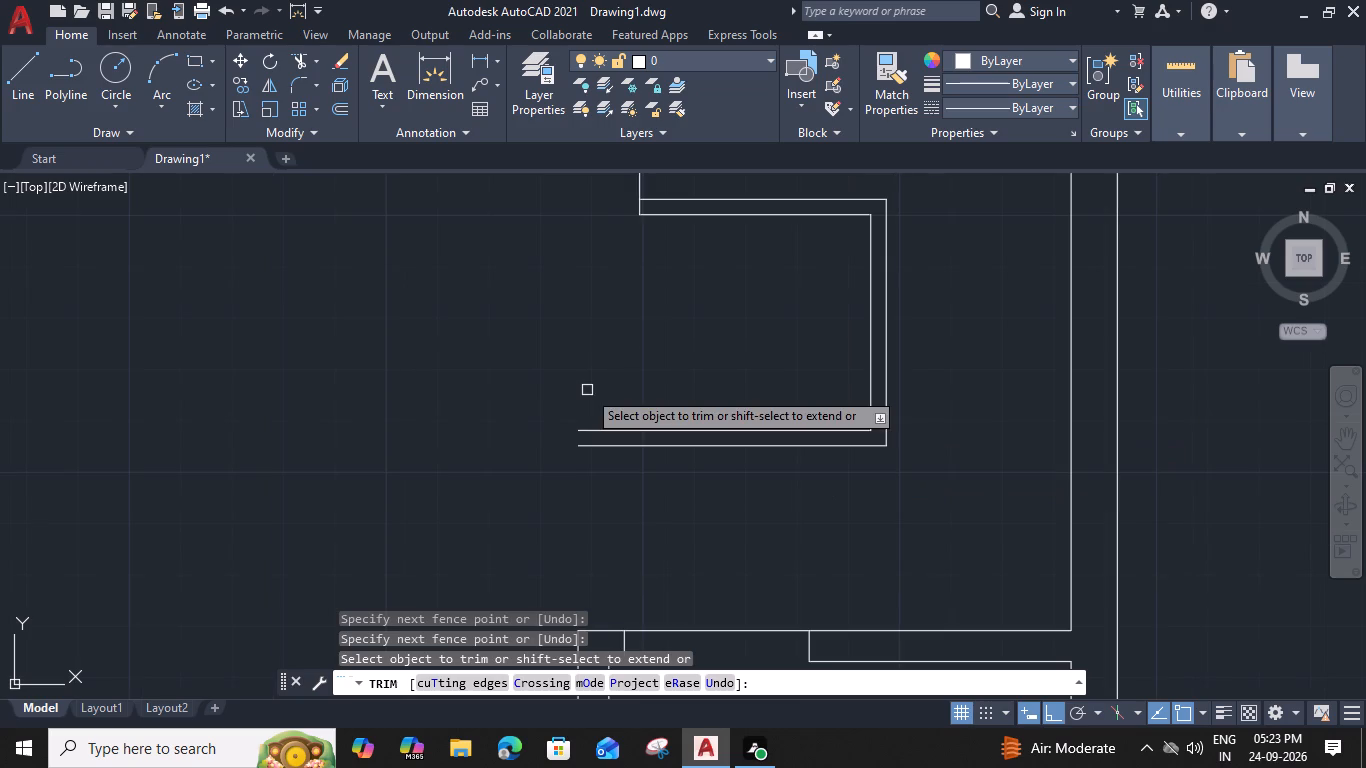
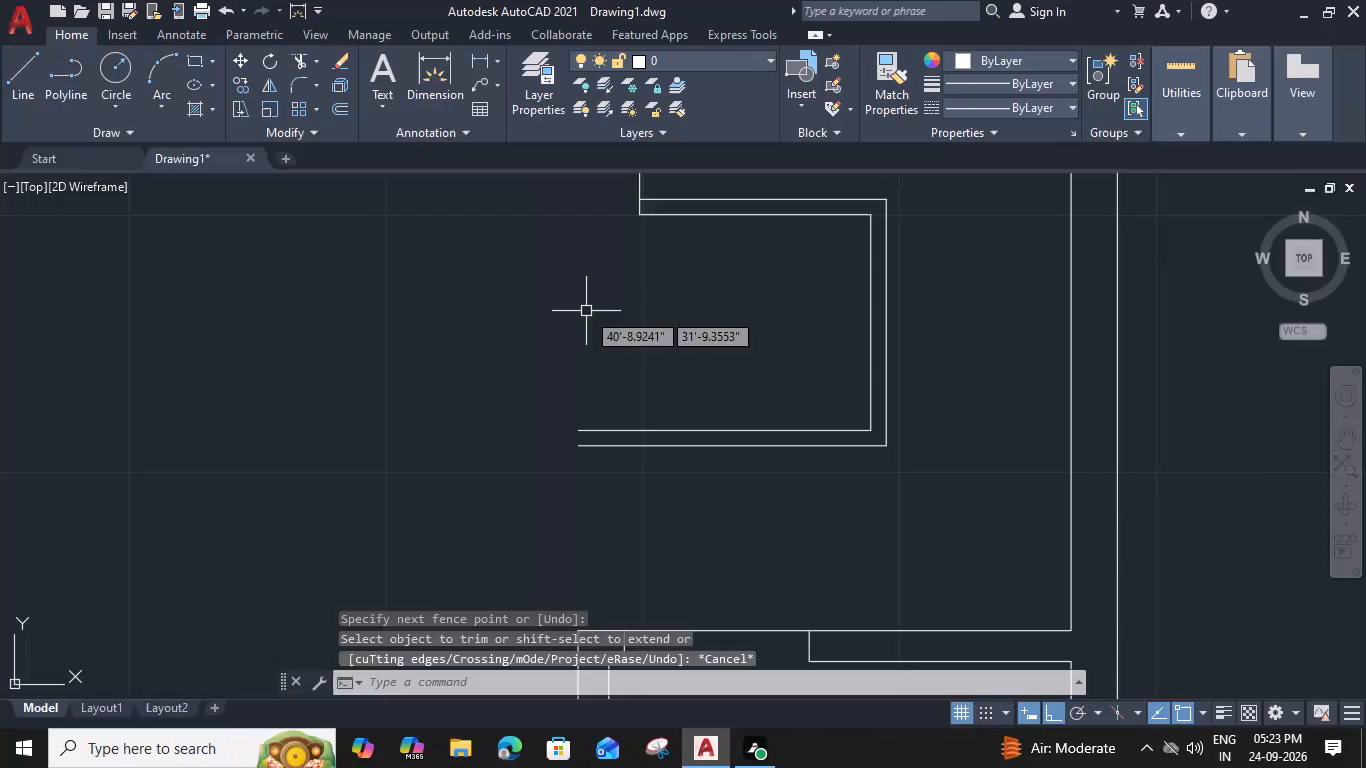
Close the west end of the U-shaped outline's south leg using the extended vertical line, trimming the span between the legs and the leg's overhanging west ends.
{"action": "left_click", "coordinate": [639, 183]}
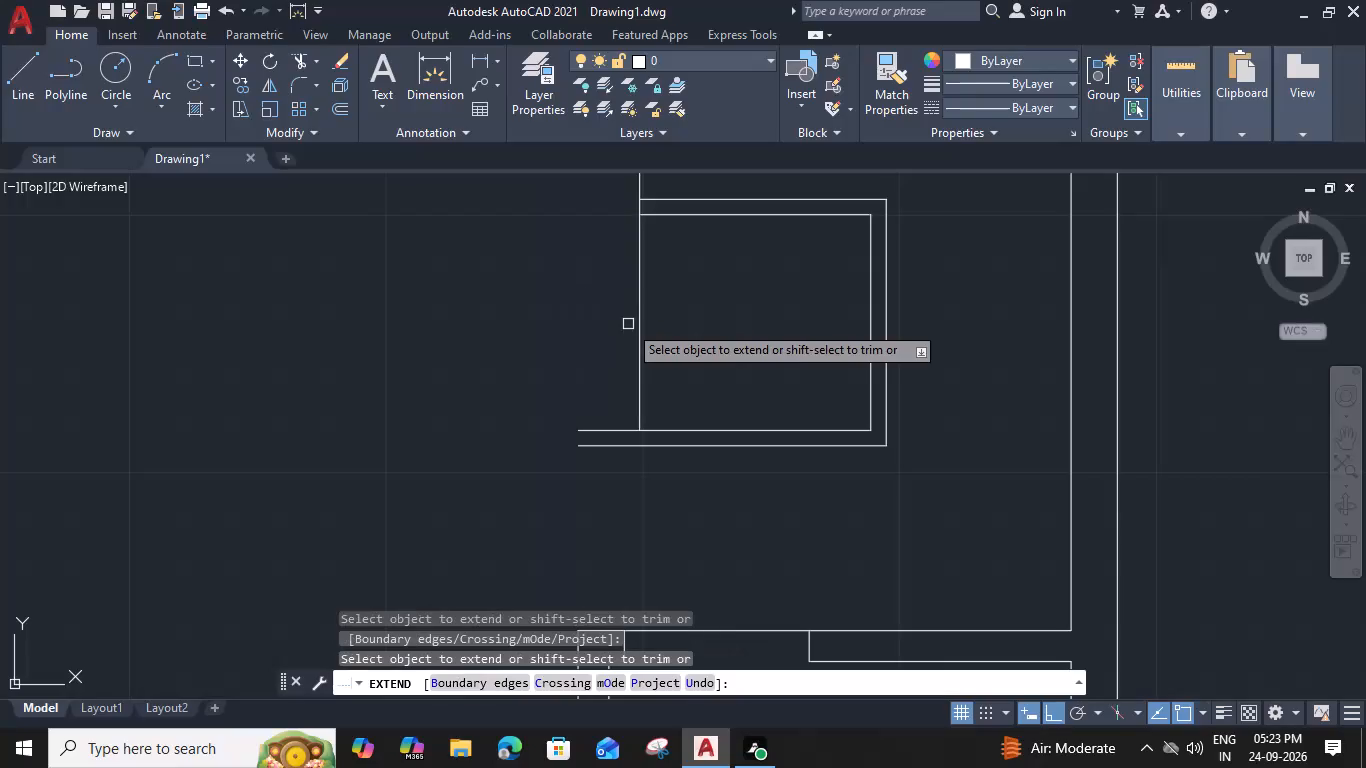
{"action": "left_click", "coordinate": [637, 332]}
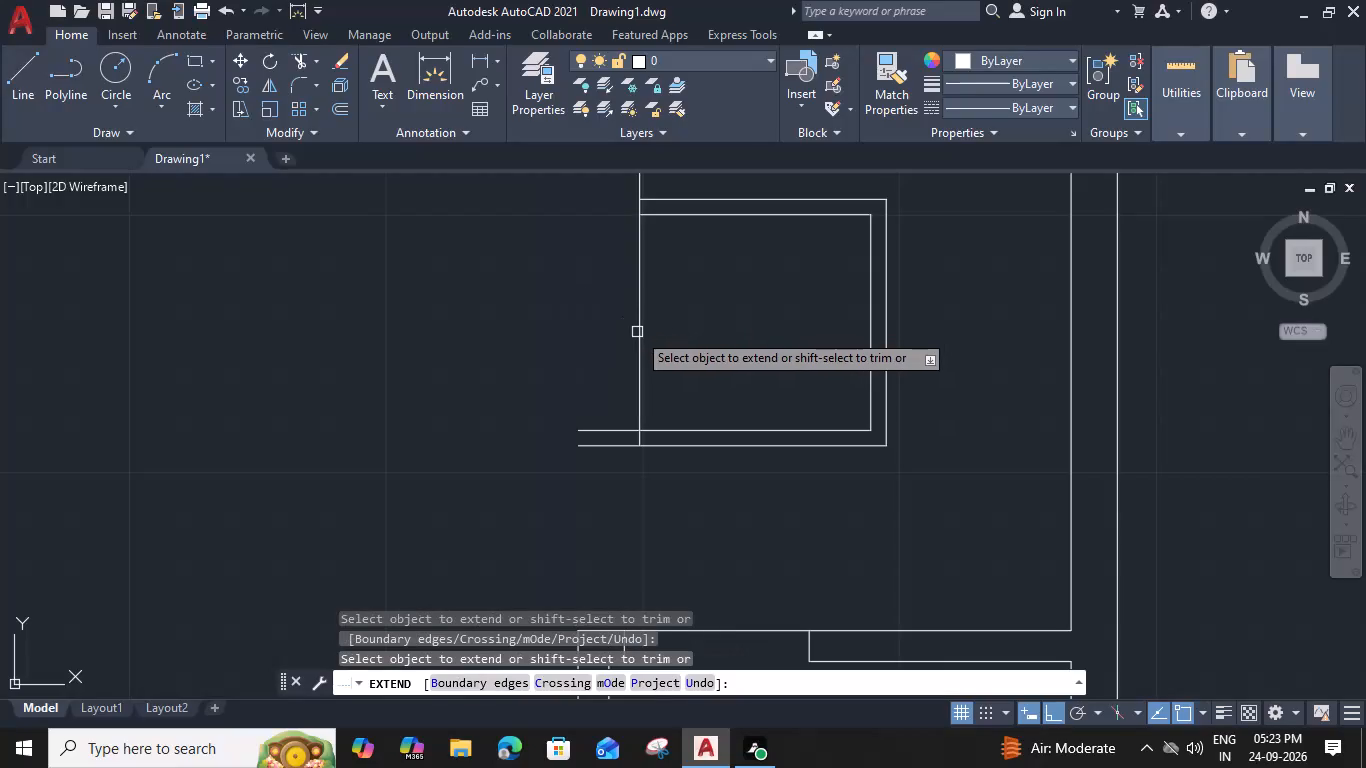
{"action": "left_click", "coordinate": [637, 332], "text": "shift"}
{"action": "left_click", "coordinate": [606, 427]}
{"action": "left_click", "coordinate": [596, 459], "text": "shift"}
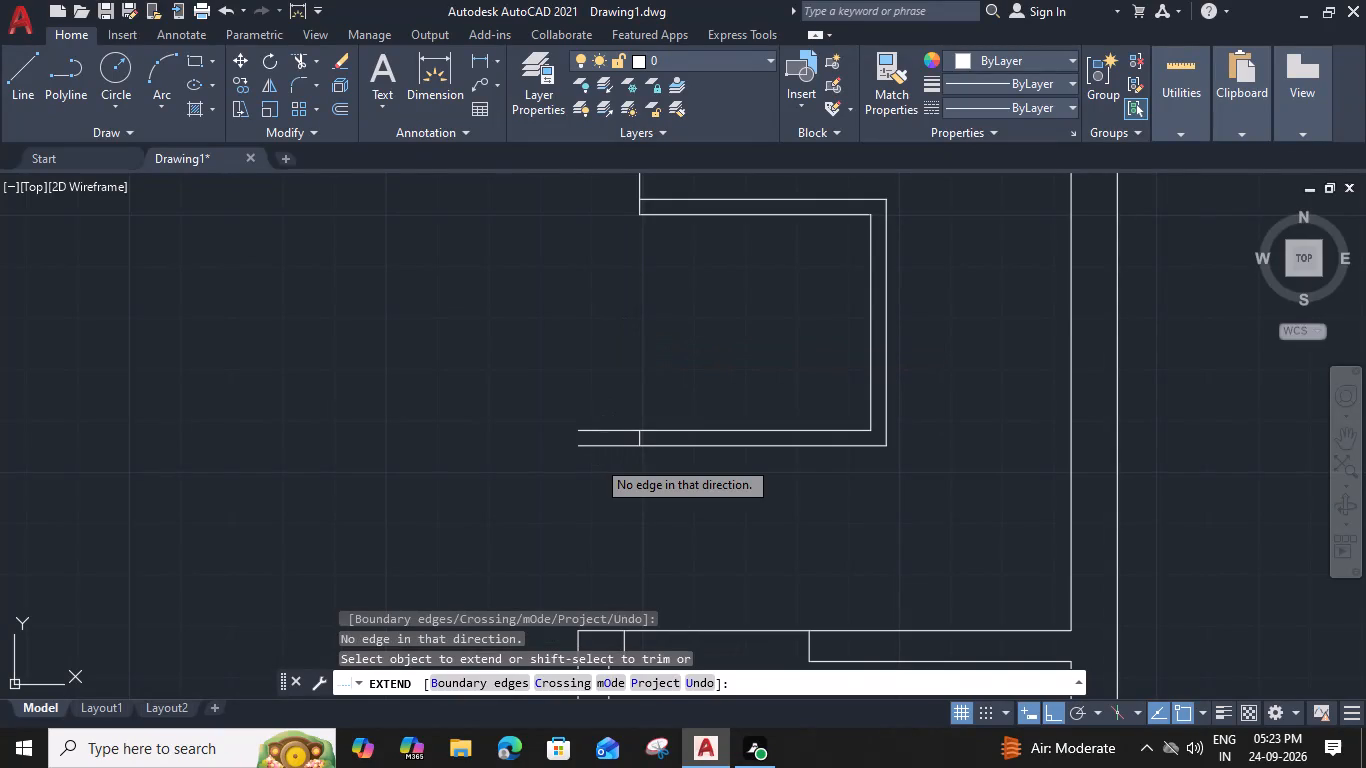
{"action": "left_click", "coordinate": [597, 428], "text": "shift"}
{"action": "scroll", "coordinate": [597, 428], "scroll_direction": "down", "scroll_amount": 1}
{"action": "middle_click_drag", "start_coordinate": [671, 339], "coordinate": [657, 388]}
{"action": "key", "text": "Escape"}
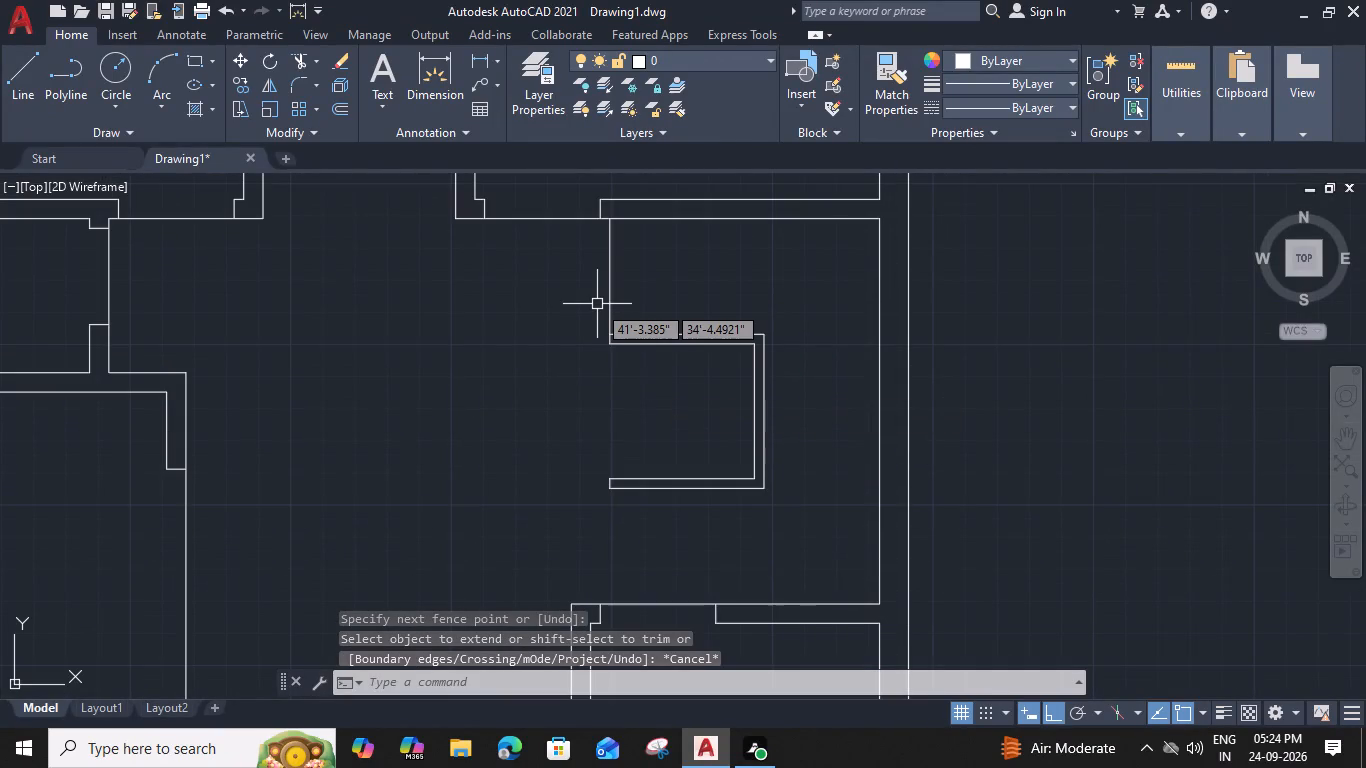
Draw a horizontal line from the U-shaped outline's outer northeast corner to the east outer wall's inner face.
{"action": "type", "text": "l"}
{"action": "key", "text": "space"}
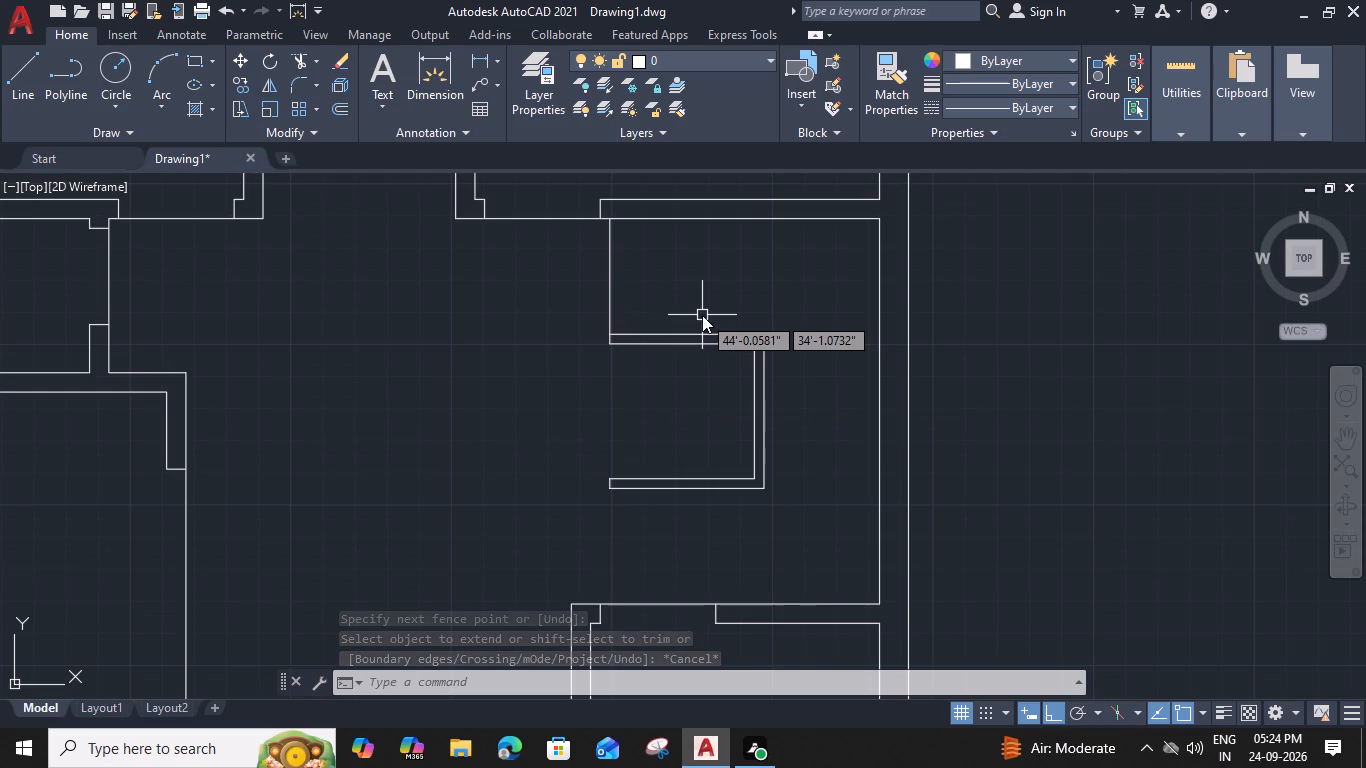
{"action": "left_click", "coordinate": [763, 338]}
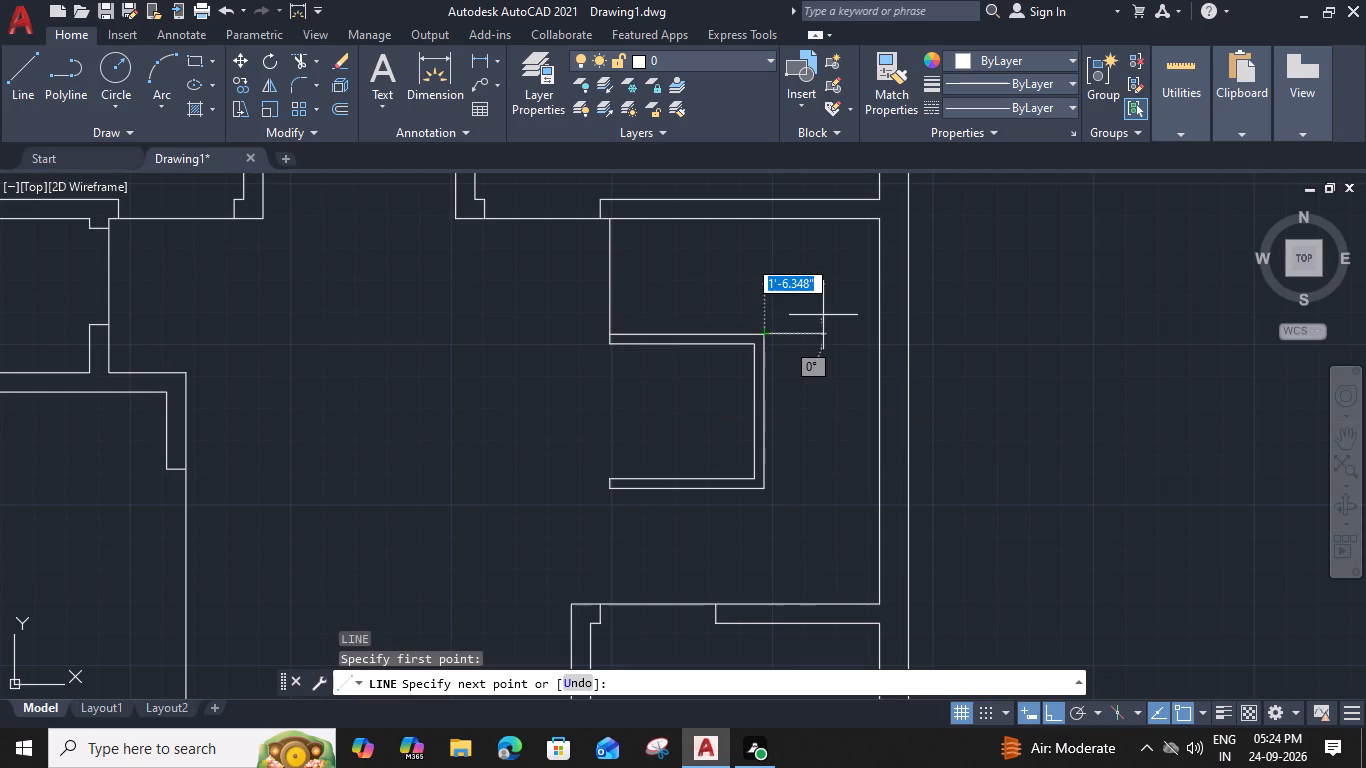
{"action": "left_click", "coordinate": [876, 331]}
{"action": "key", "text": "Escape"}
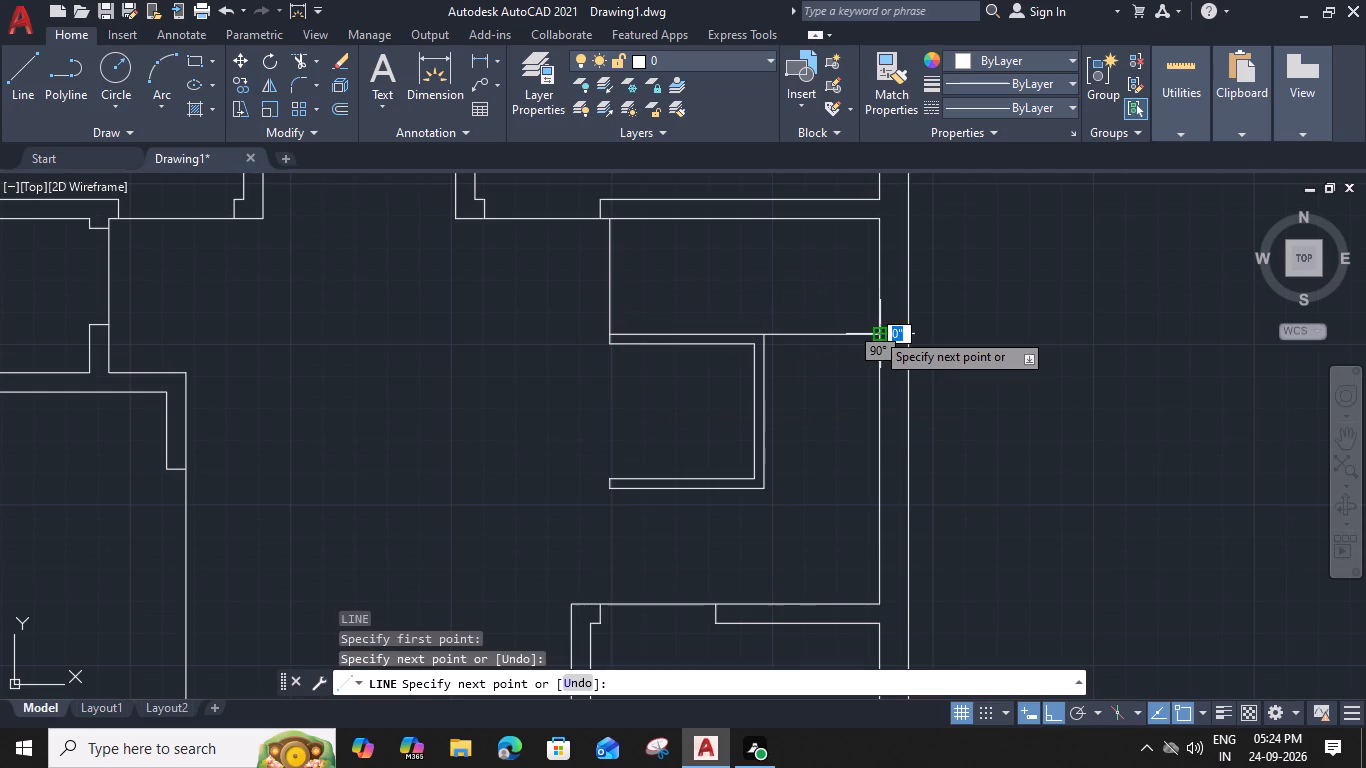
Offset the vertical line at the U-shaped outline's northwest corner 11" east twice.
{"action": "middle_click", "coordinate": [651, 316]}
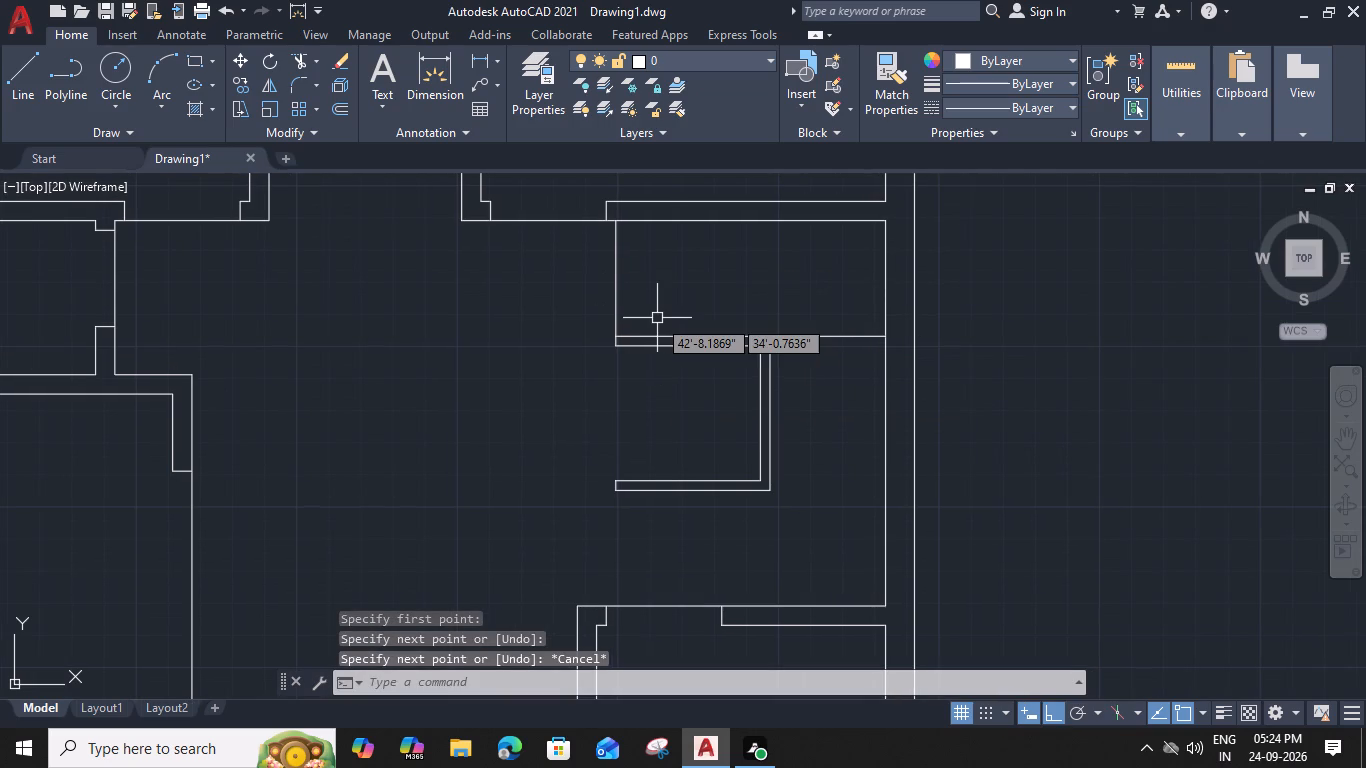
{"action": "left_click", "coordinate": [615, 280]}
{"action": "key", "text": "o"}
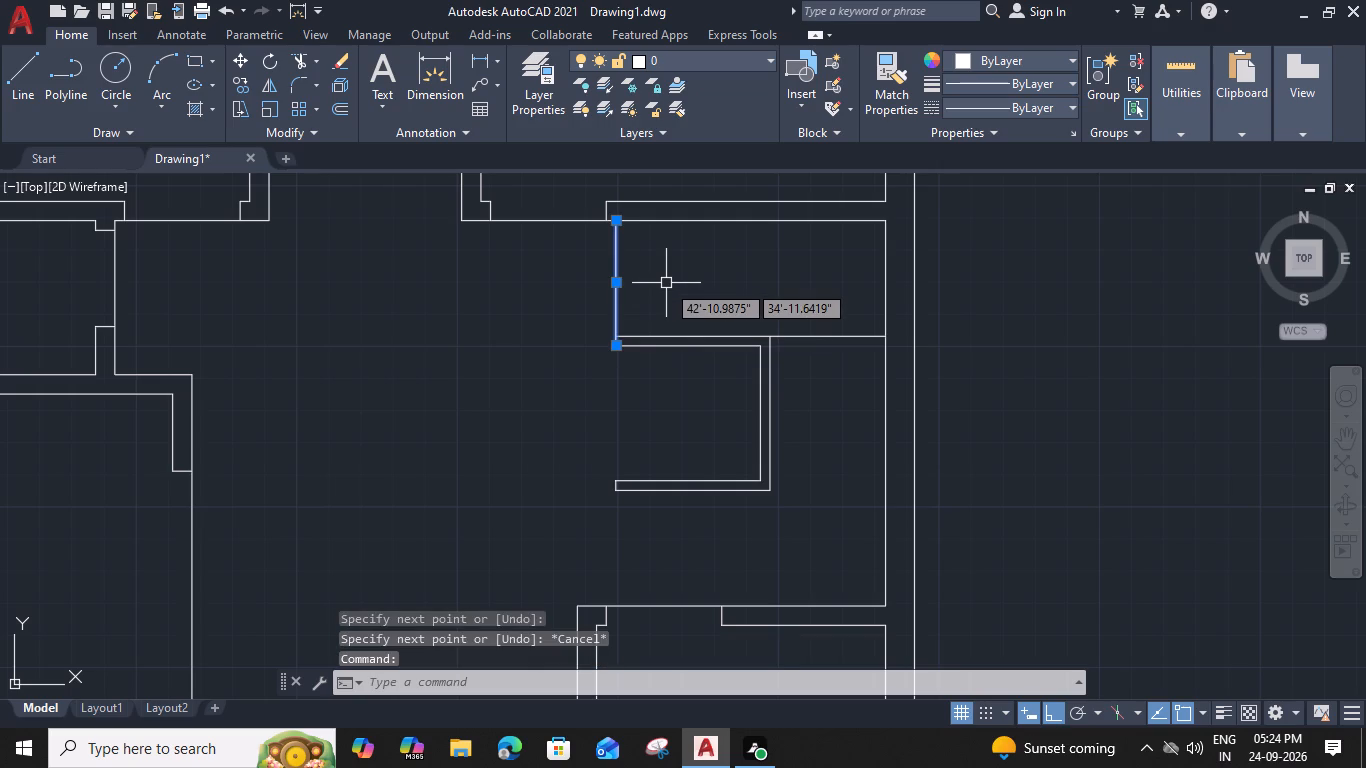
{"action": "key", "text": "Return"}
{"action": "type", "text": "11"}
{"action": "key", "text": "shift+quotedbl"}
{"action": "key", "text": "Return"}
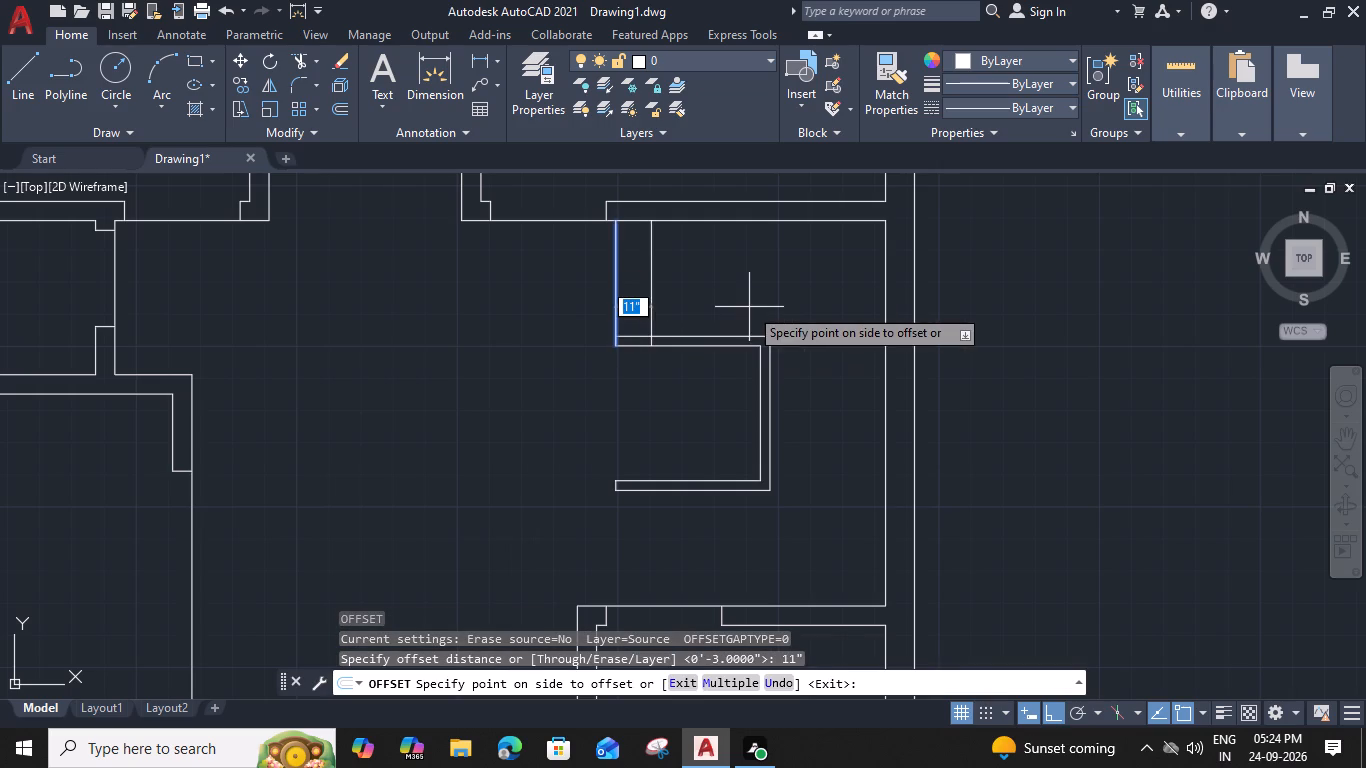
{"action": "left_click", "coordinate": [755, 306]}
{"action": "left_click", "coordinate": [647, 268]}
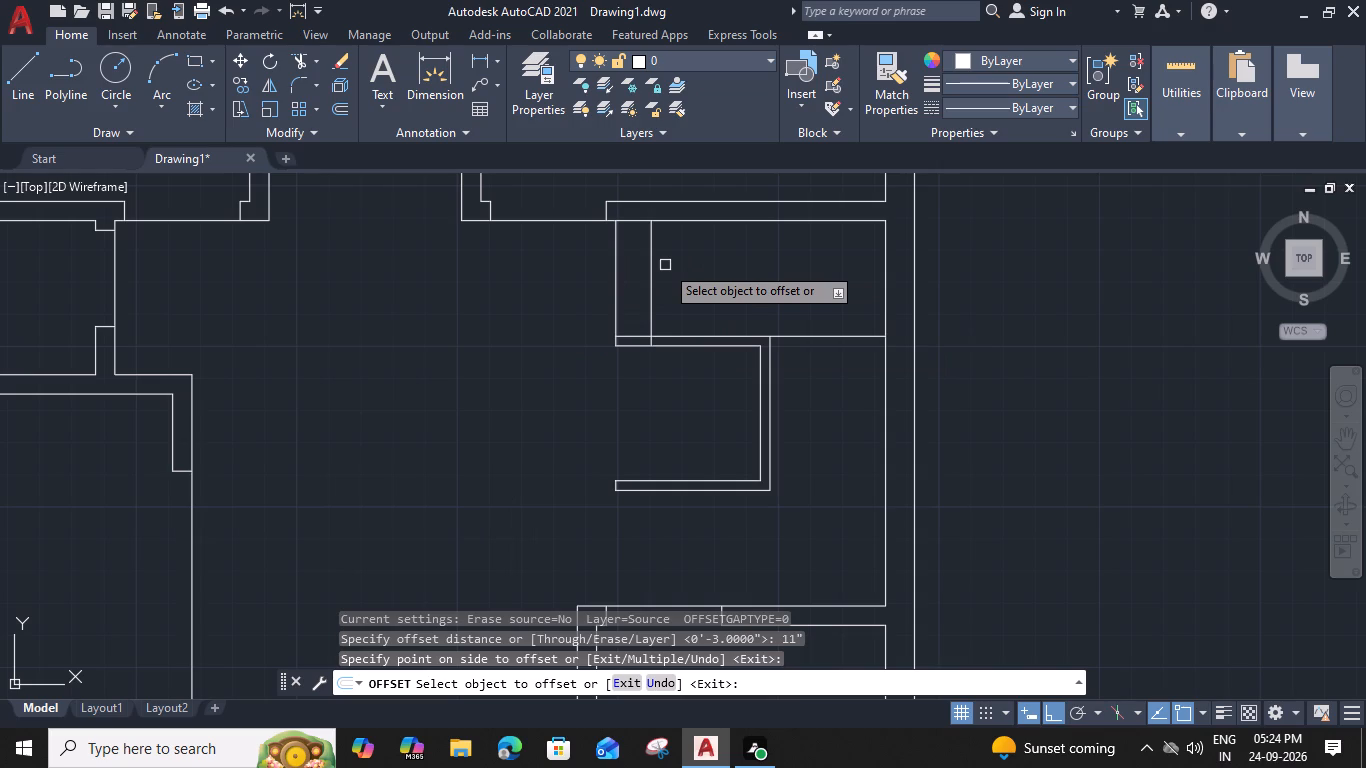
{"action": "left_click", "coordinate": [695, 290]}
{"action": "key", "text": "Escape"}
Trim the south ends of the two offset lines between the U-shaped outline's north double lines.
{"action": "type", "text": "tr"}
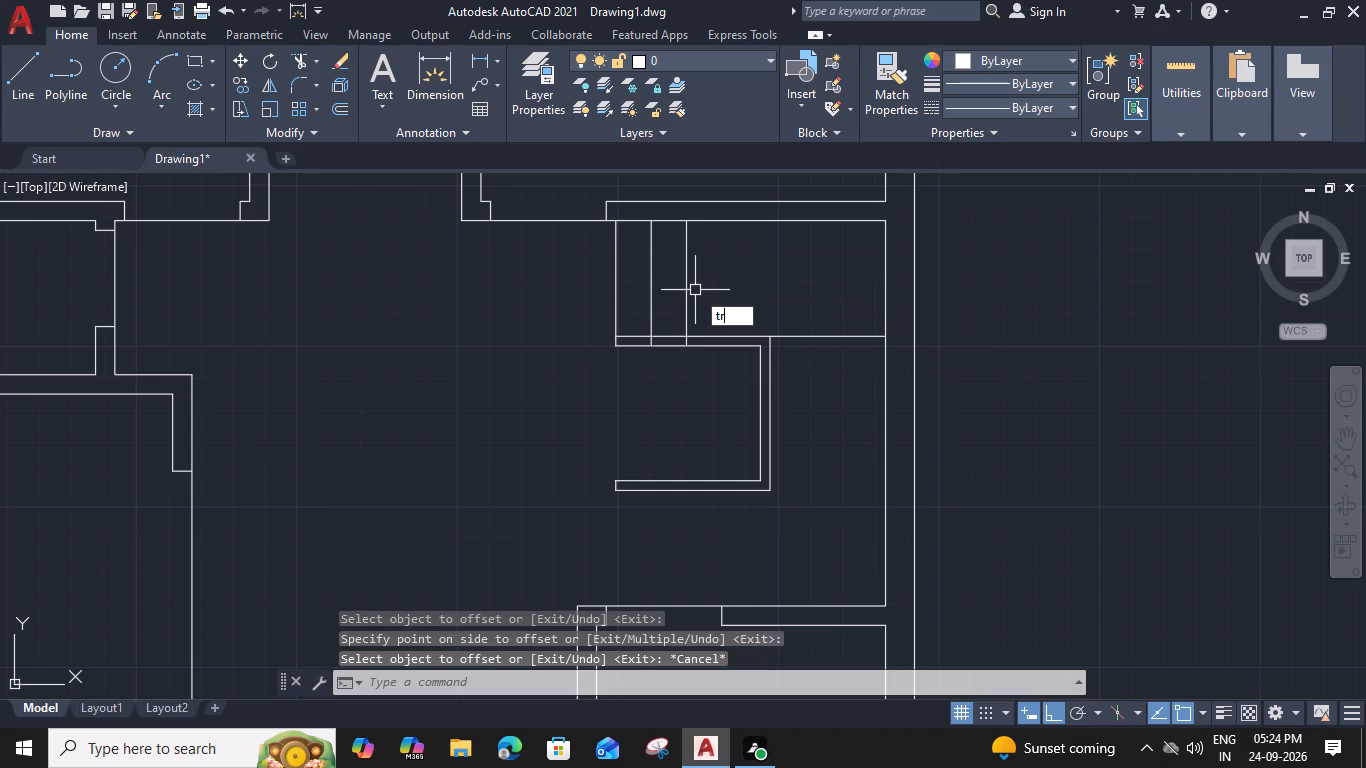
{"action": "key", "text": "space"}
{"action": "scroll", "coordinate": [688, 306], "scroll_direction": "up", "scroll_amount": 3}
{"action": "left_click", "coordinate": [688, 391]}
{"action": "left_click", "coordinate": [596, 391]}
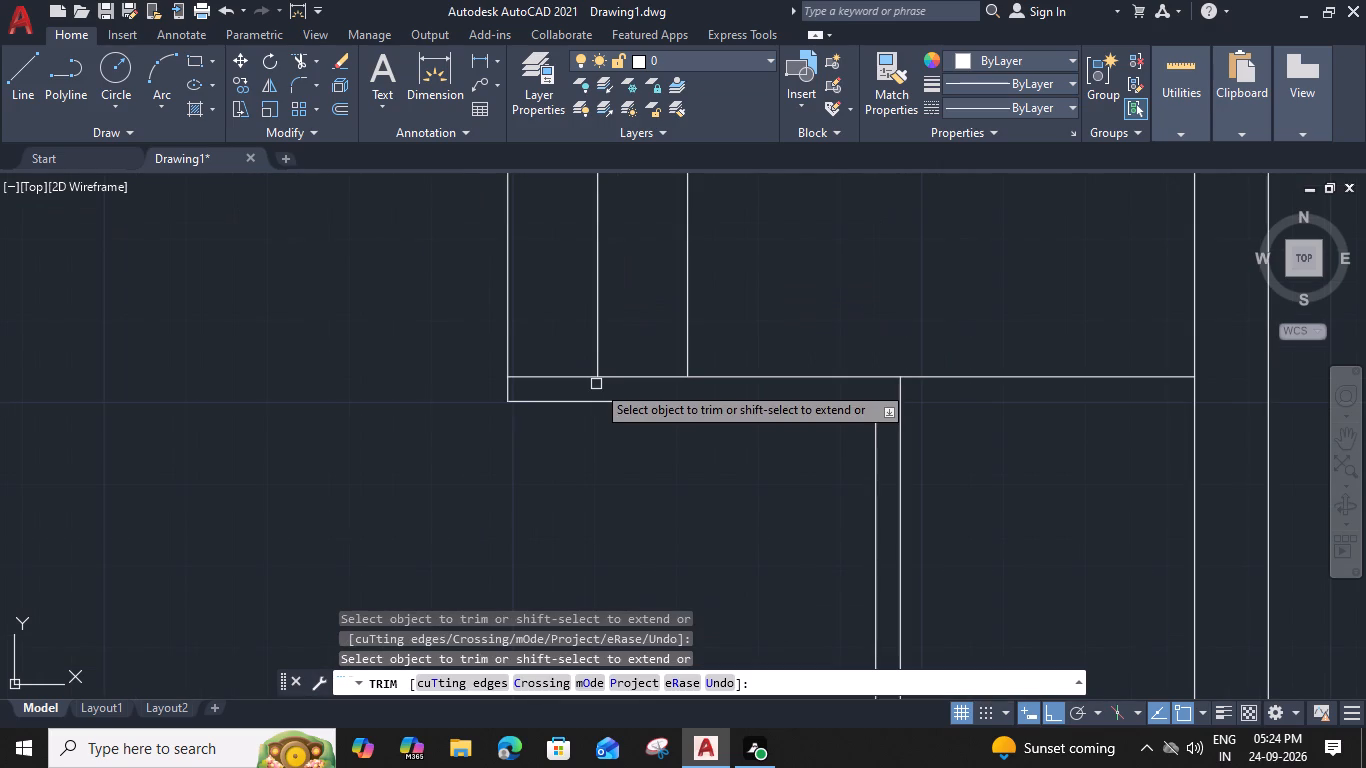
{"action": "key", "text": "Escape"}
Draw a vertical line from the U-shaped outline's outer northeast corner north to the room wall.
{"action": "scroll", "coordinate": [660, 314], "scroll_direction": "down", "scroll_amount": 2}
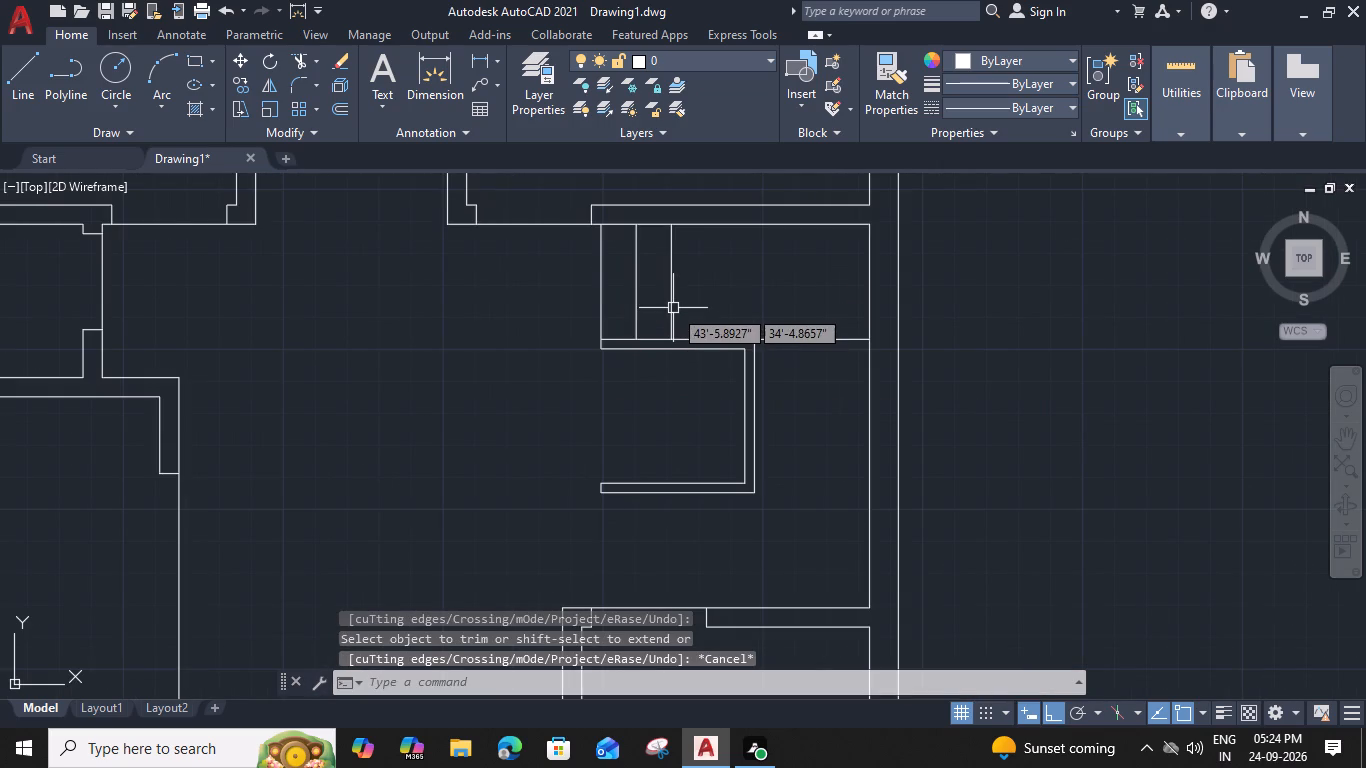
{"action": "type", "text": "l"}
{"action": "key", "text": "space"}
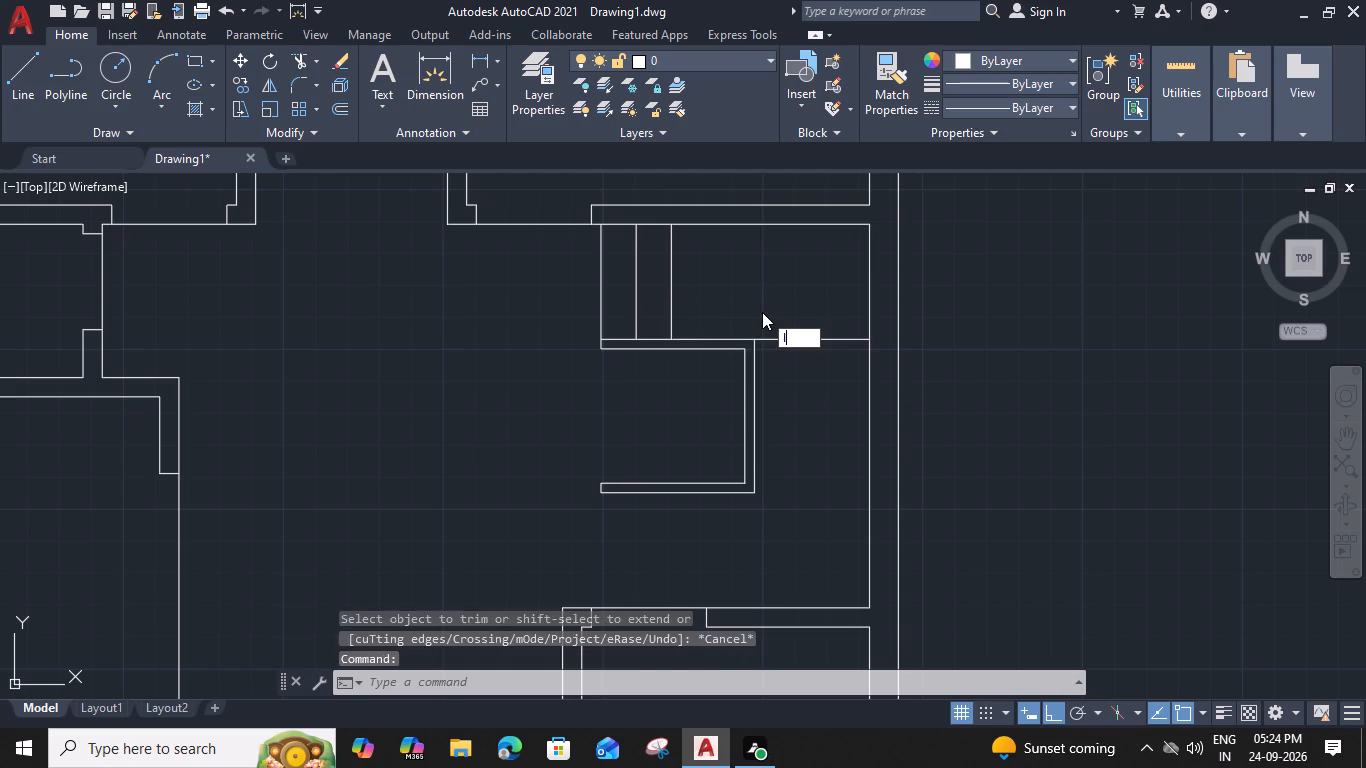
{"action": "left_click", "coordinate": [752, 339]}
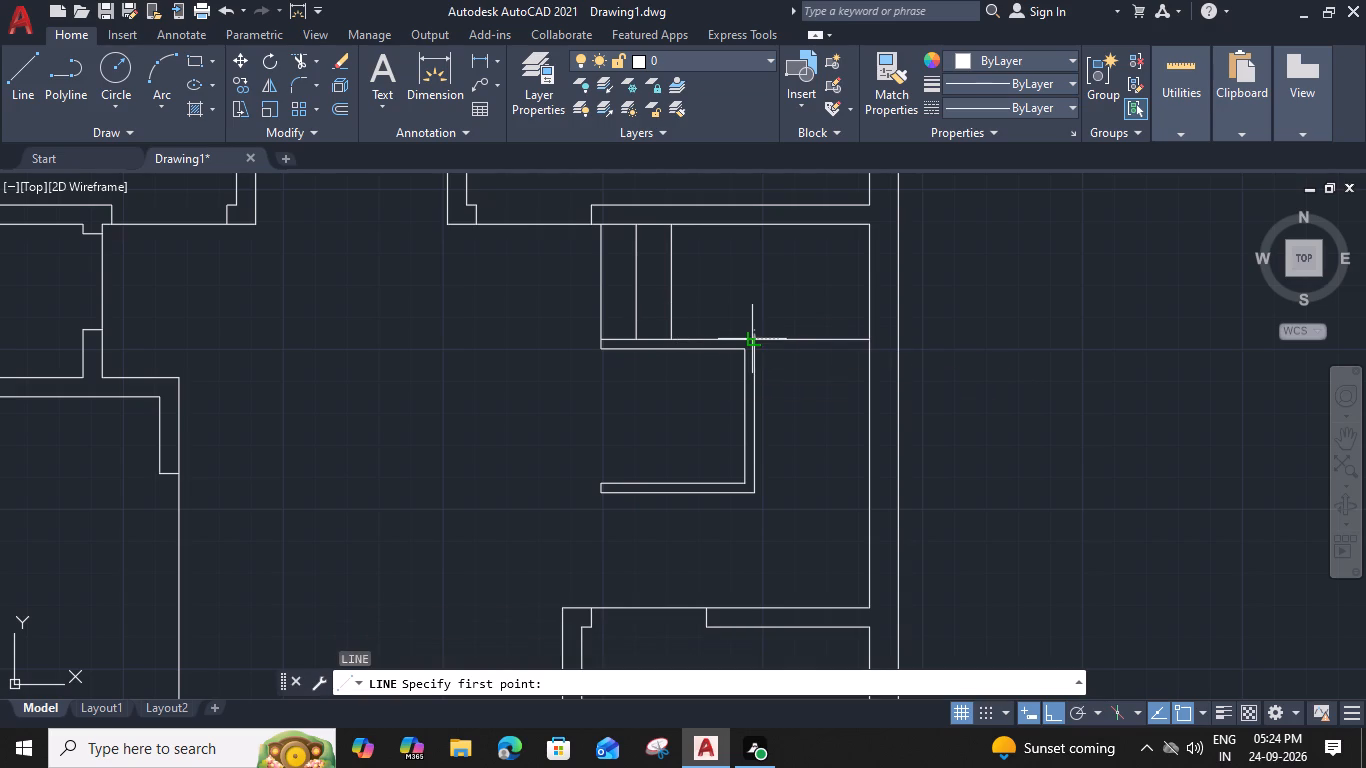
{"action": "left_click", "coordinate": [754, 224]}
{"action": "key", "text": "Escape"}
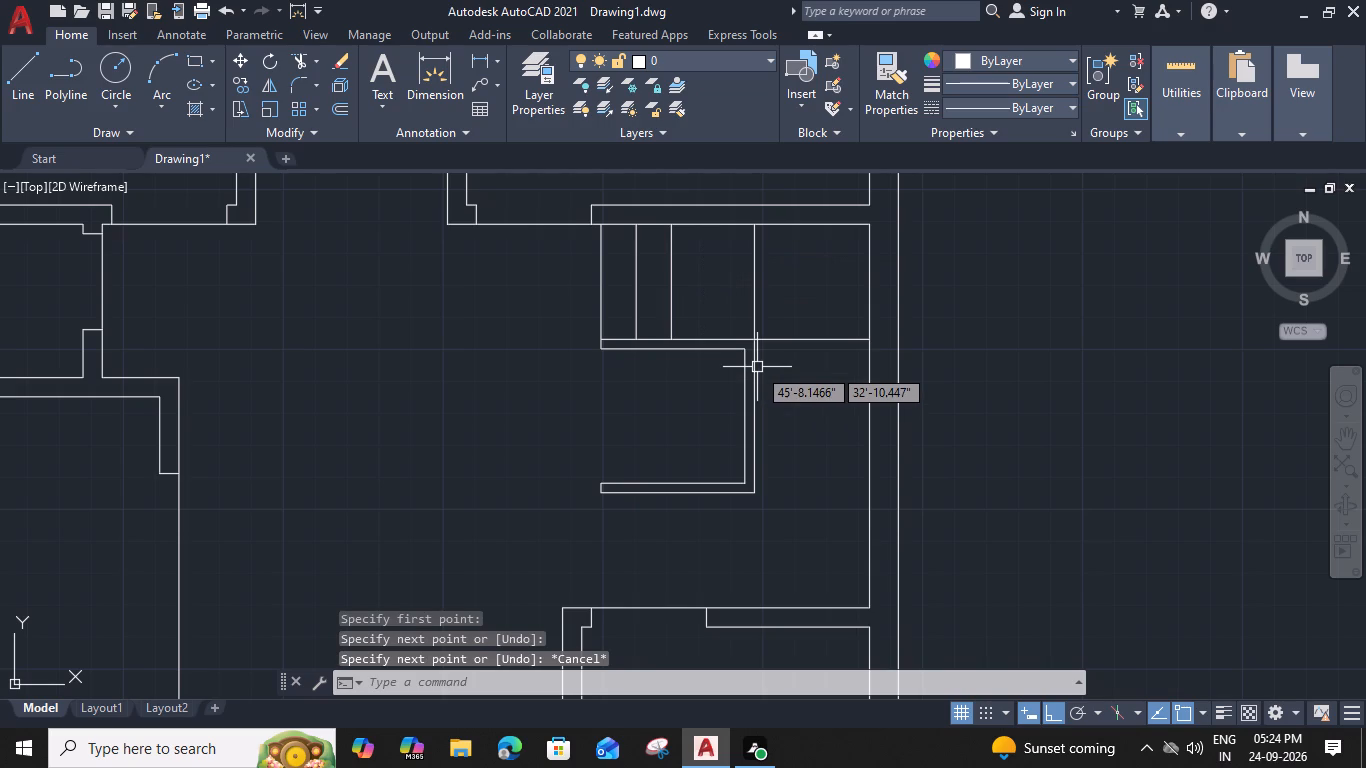
Offset the horizontal line between the outline's northeast corner and the east wall 11" south four times.
{"action": "left_click", "coordinate": [796, 340]}
{"action": "type", "text": "o 11"}
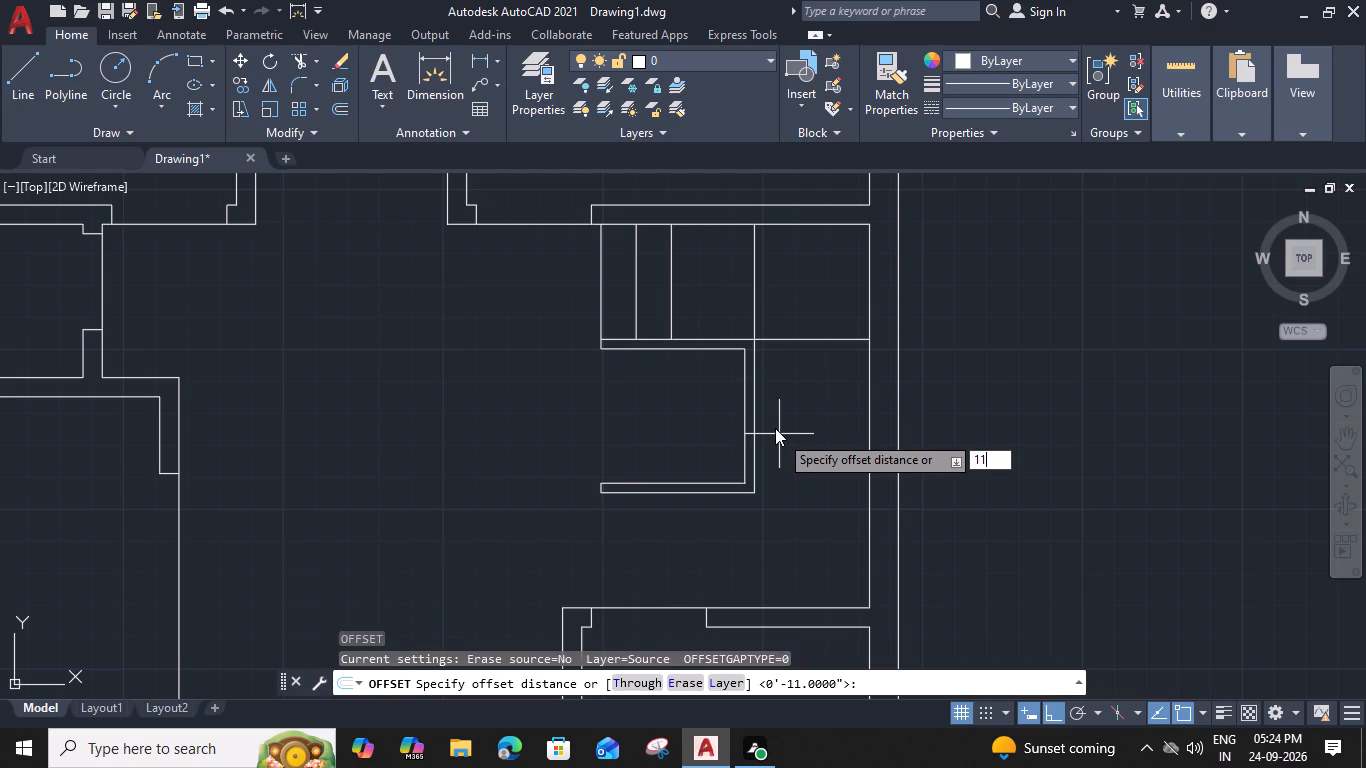
{"action": "key", "text": "shift+quotedbl"}
{"action": "key", "text": "Return"}
{"action": "left_click", "coordinate": [783, 436]}
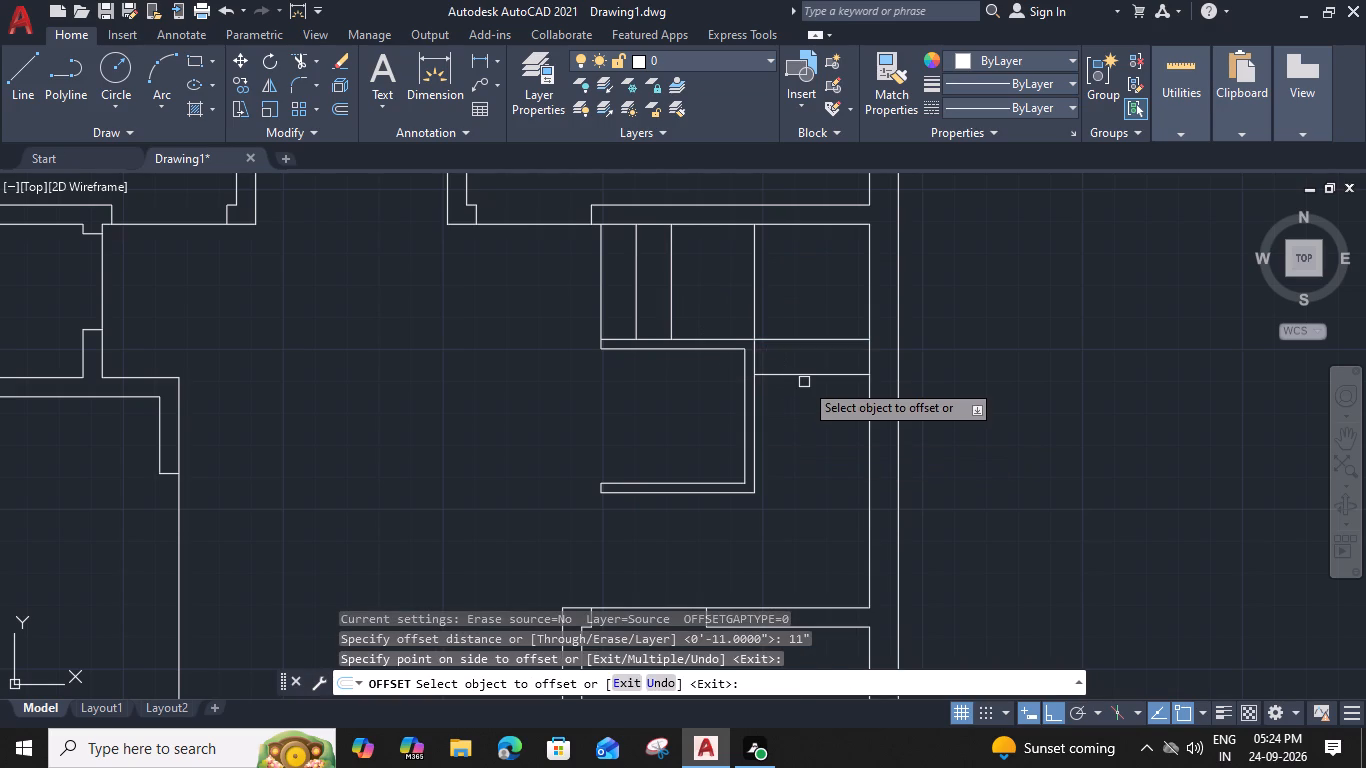
{"action": "left_click", "coordinate": [804, 376]}
{"action": "left_click", "coordinate": [800, 447]}
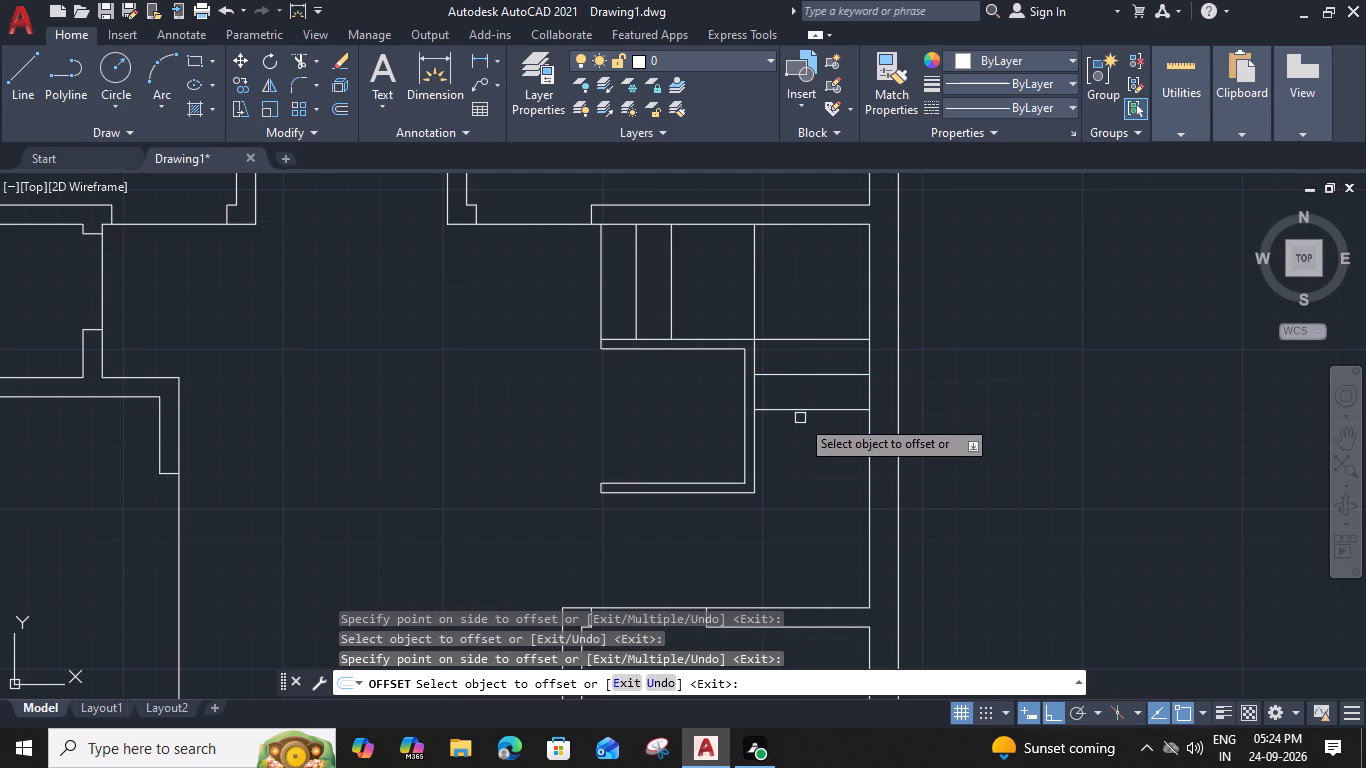
{"action": "left_click", "coordinate": [800, 411]}
{"action": "left_click", "coordinate": [791, 474]}
{"action": "left_click", "coordinate": [798, 449]}
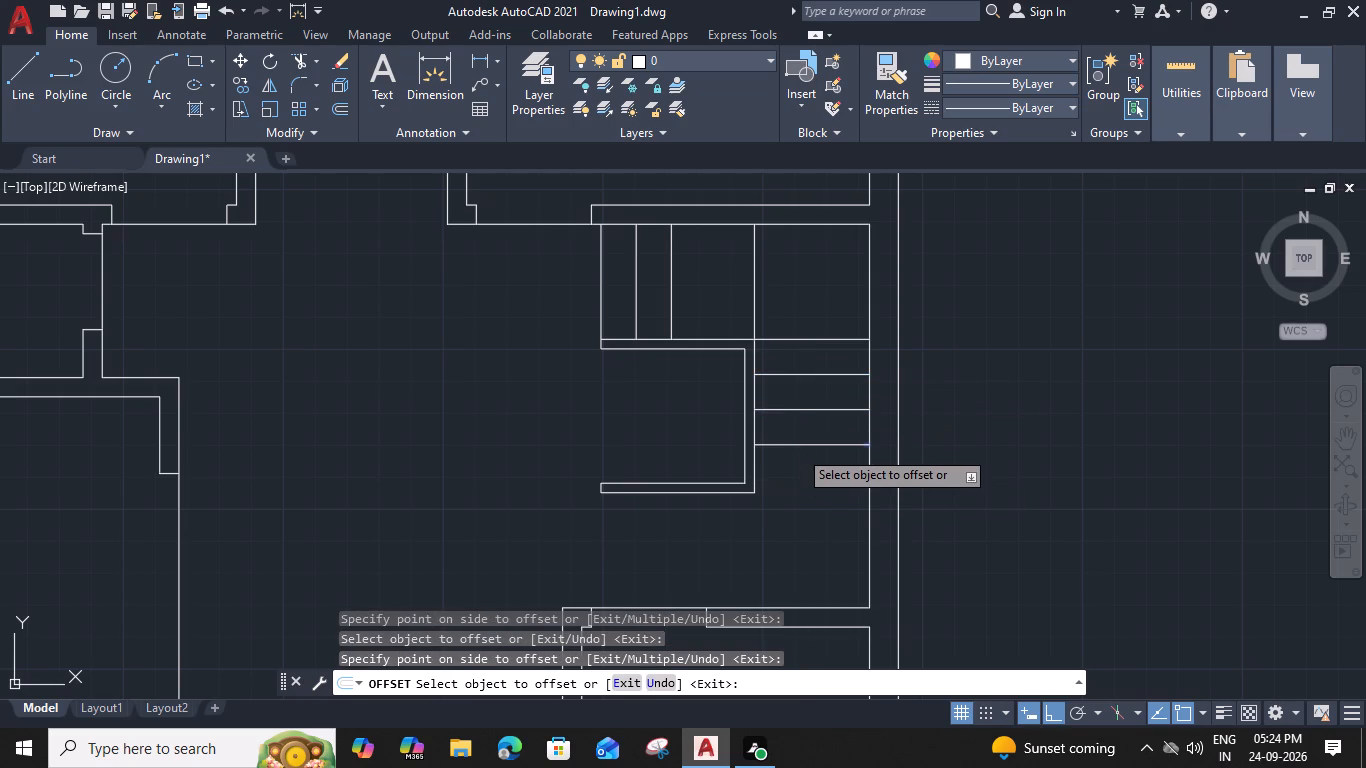
{"action": "left_click", "coordinate": [794, 494]}
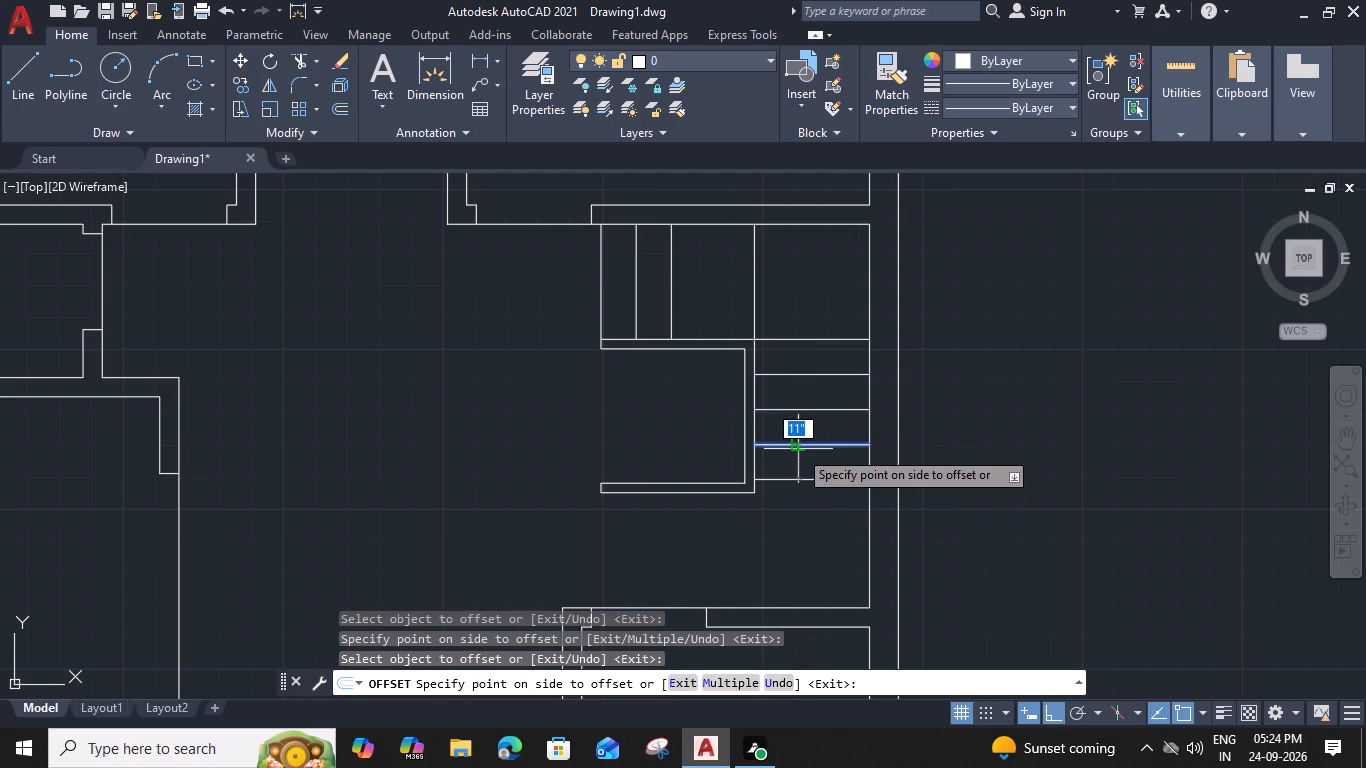
Offset the vertical line at the outline's northeast corner 11" west four times.
{"action": "left_click", "coordinate": [753, 311]}
{"action": "left_click", "coordinate": [686, 304]}
{"action": "left_click", "coordinate": [717, 294]}
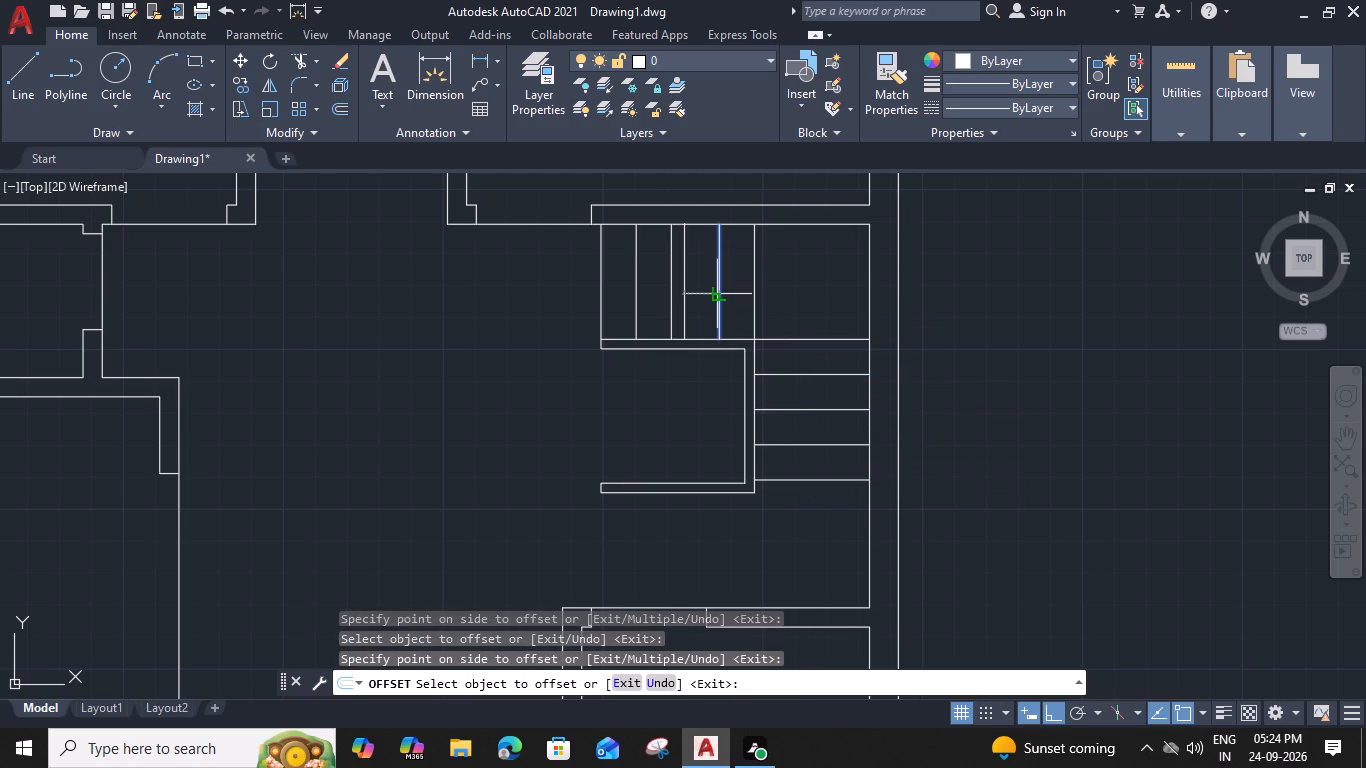
{"action": "left_click", "coordinate": [663, 303]}
{"action": "left_click", "coordinate": [687, 301]}
{"action": "left_click", "coordinate": [617, 299]}
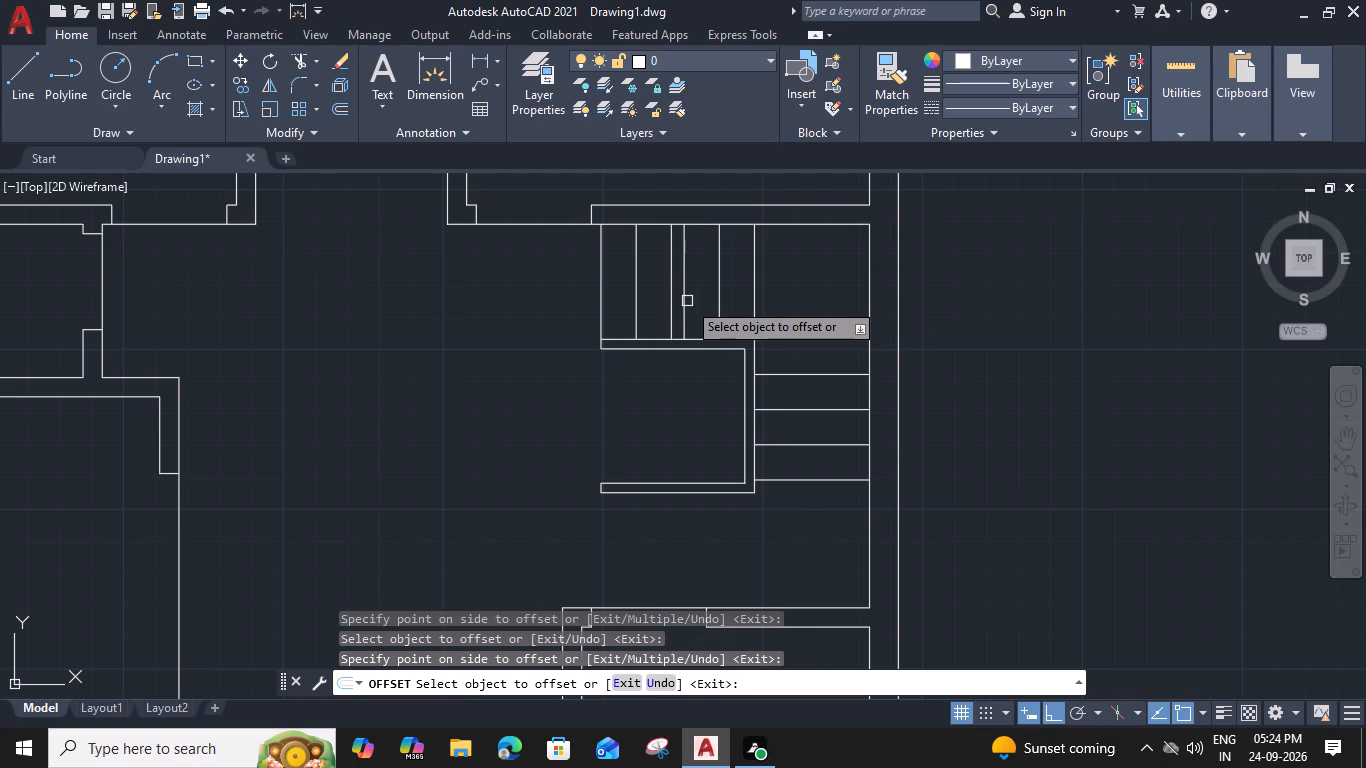
{"action": "left_click", "coordinate": [645, 295]}
{"action": "left_click", "coordinate": [619, 298]}
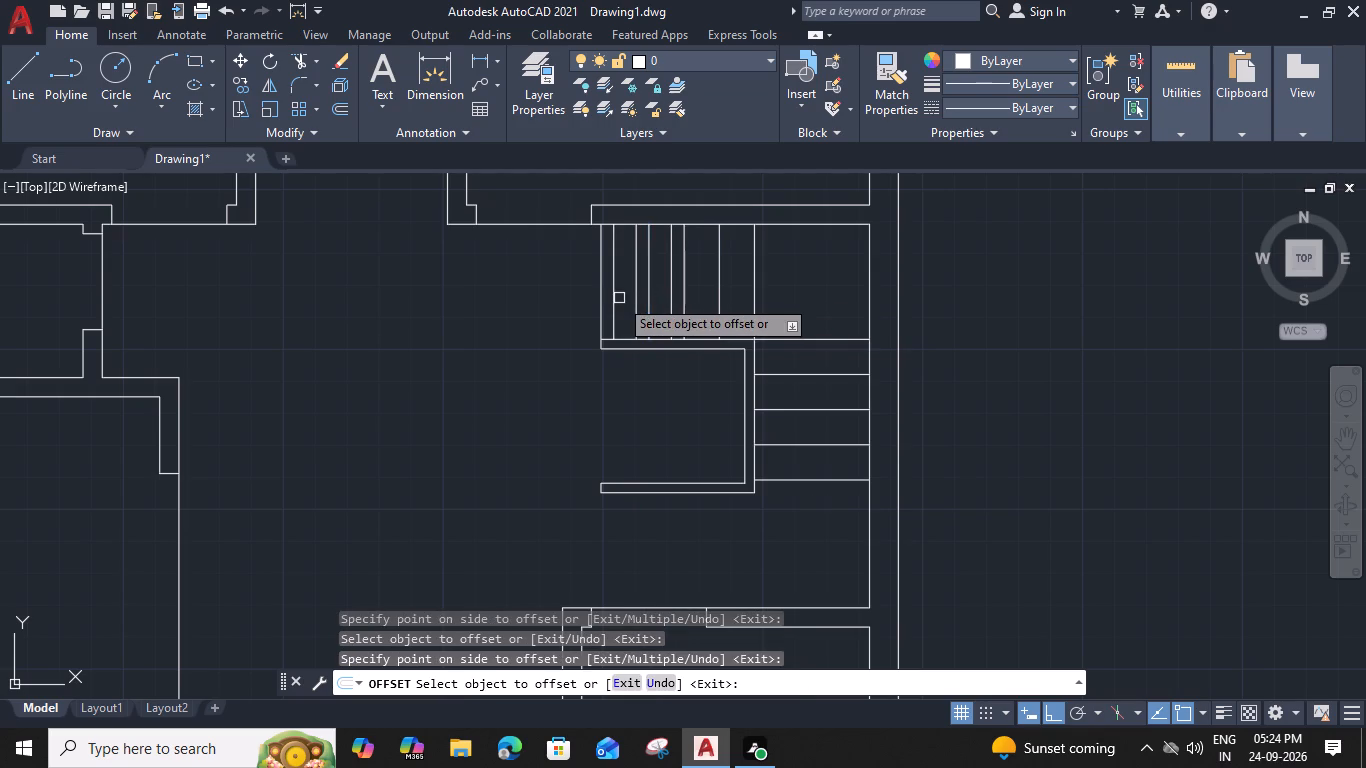
{"action": "key", "text": "Escape"}
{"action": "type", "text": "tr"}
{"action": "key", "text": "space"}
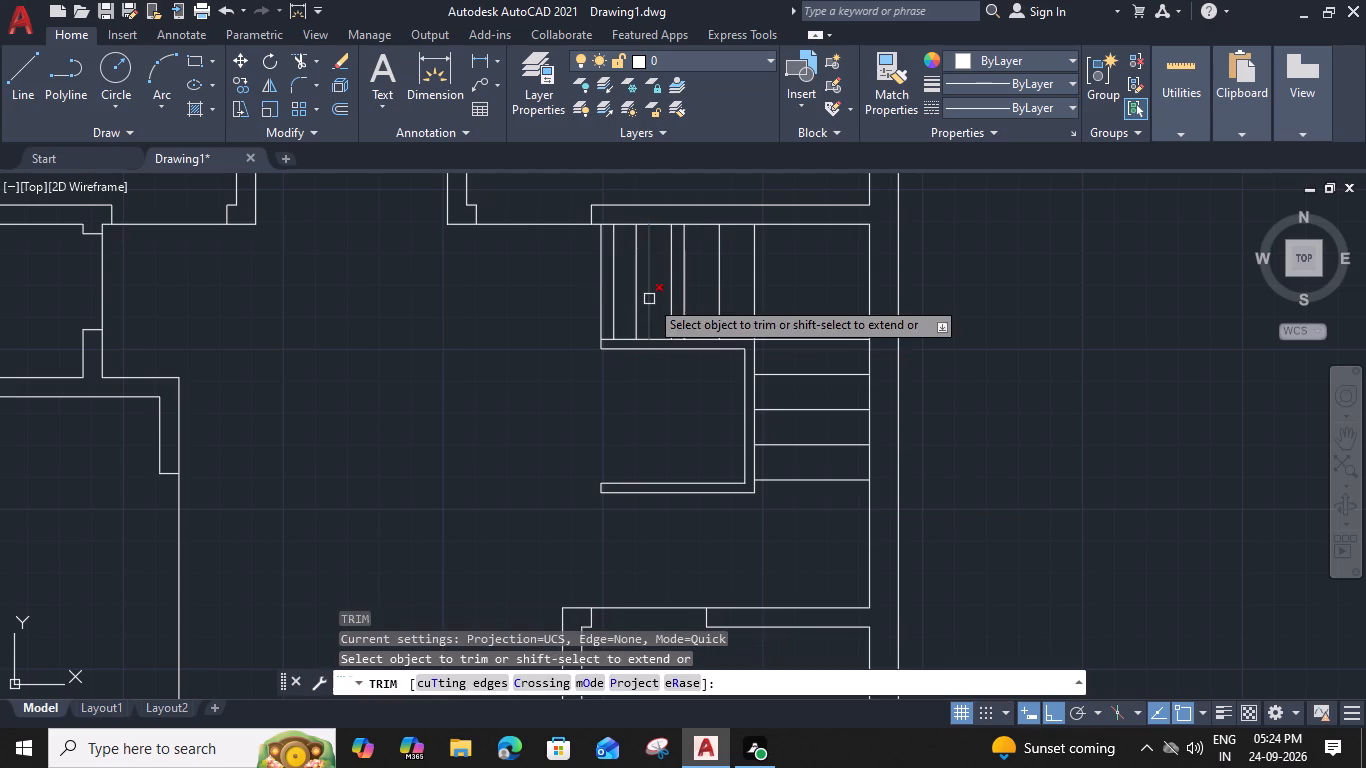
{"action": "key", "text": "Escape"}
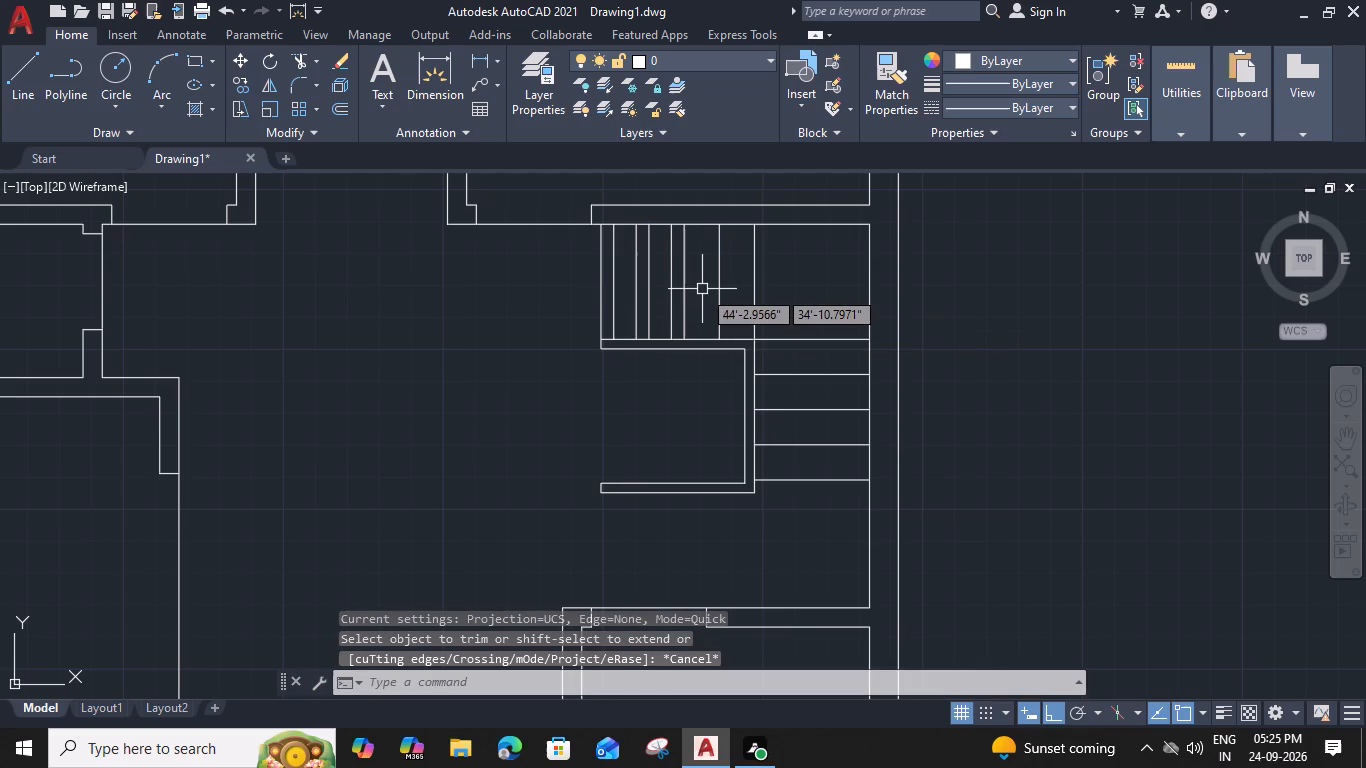
Erase the six westernmost vertical lines above the outline's north leg, keeping the first offset line beside the northeast corner line.
{"action": "middle_click_drag", "start_coordinate": [702, 289], "coordinate": [774, 321]}
{"action": "scroll", "coordinate": [790, 315], "scroll_direction": "up", "scroll_amount": 2}
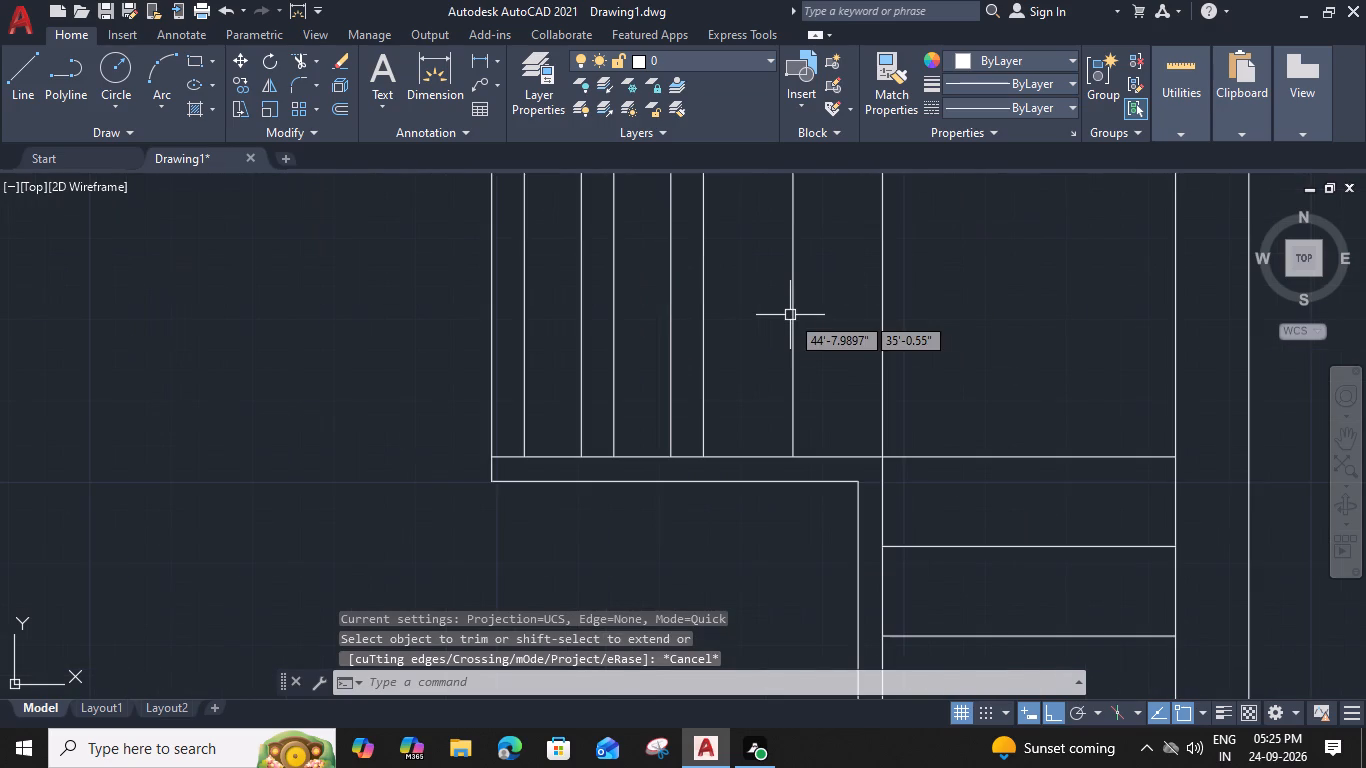
{"action": "left_click", "coordinate": [720, 307]}
{"action": "left_click", "coordinate": [441, 352]}
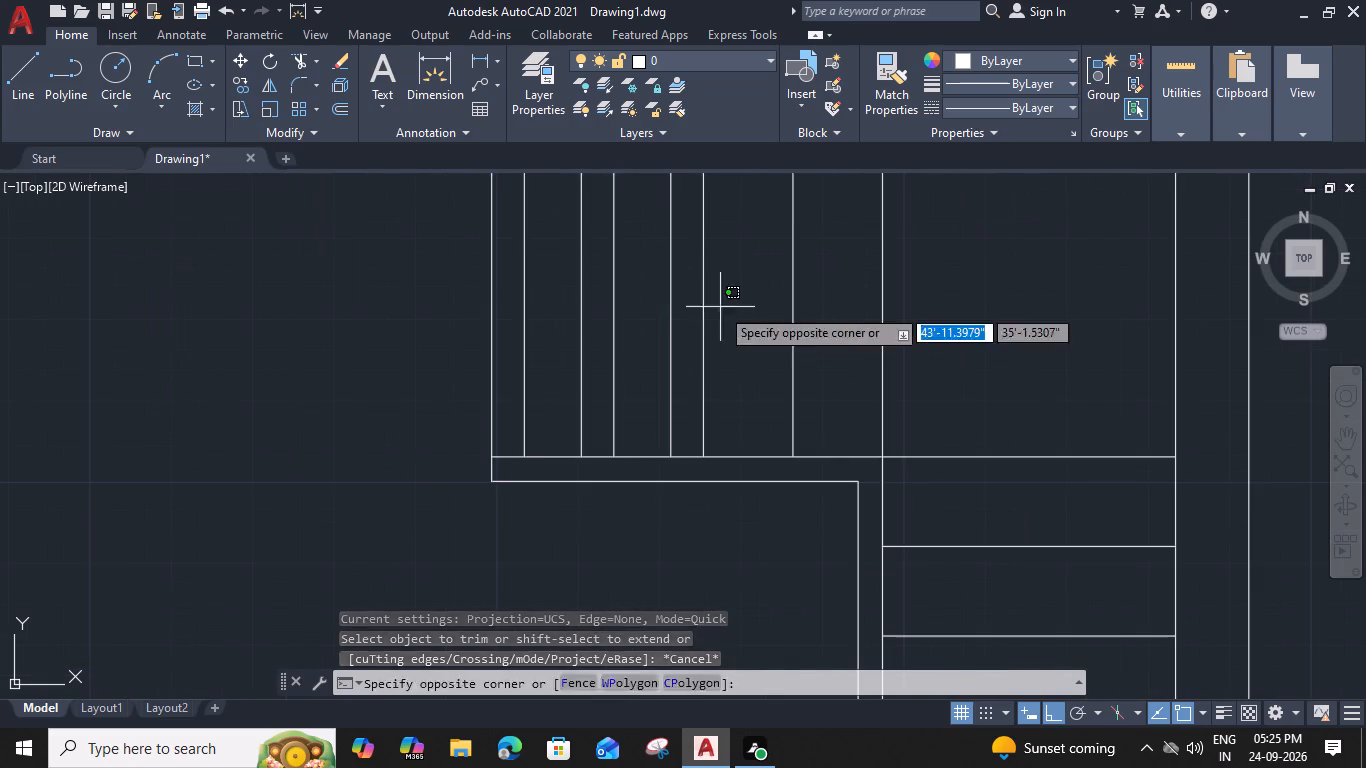
{"action": "key", "text": "Delete"}
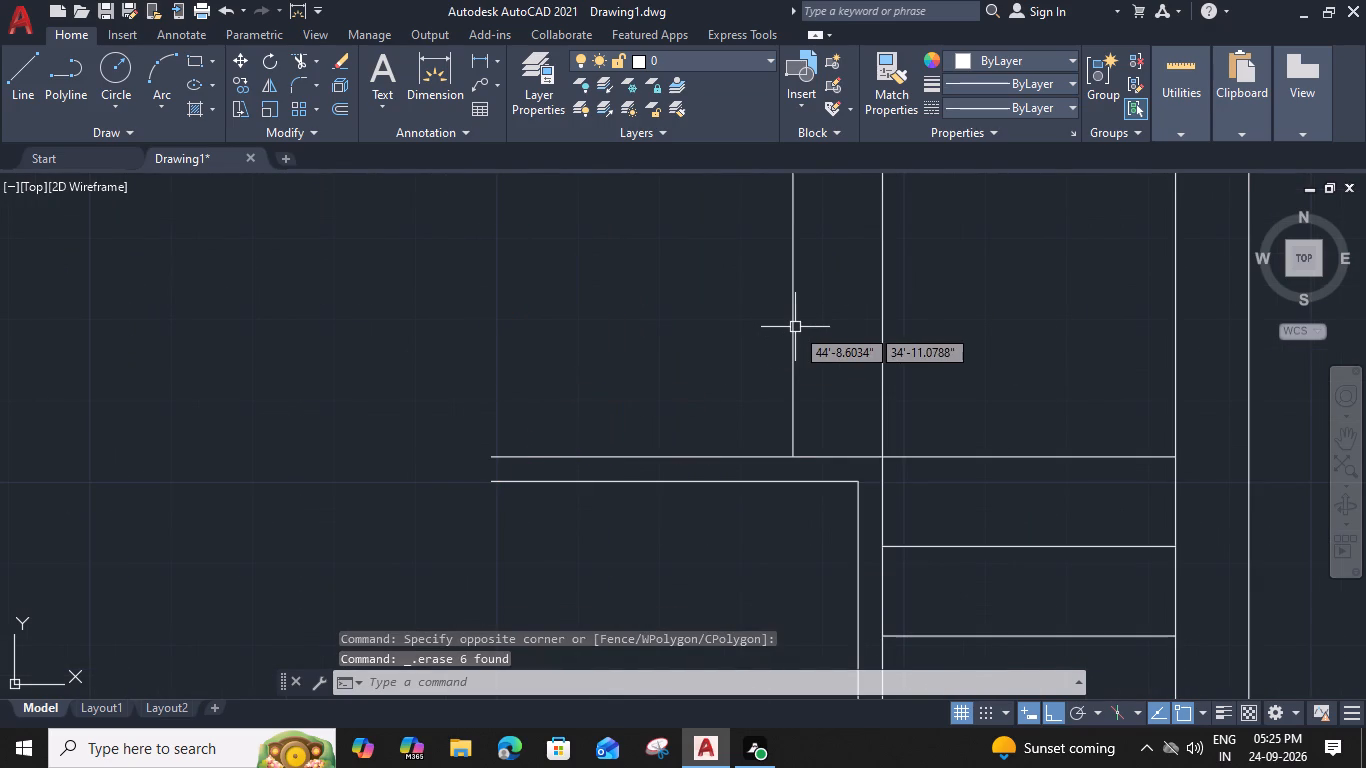
Offset the remaining line west of the northeast corner line 11" west three times.
{"action": "left_click_drag", "start_coordinate": [795, 327], "coordinate": [784, 328]}
{"action": "key", "text": "o"}
{"action": "key", "text": "Return"}
{"action": "type", "text": "11"}
{"action": "key", "text": "shift+quotedbl"}
{"action": "key", "text": "Return"}
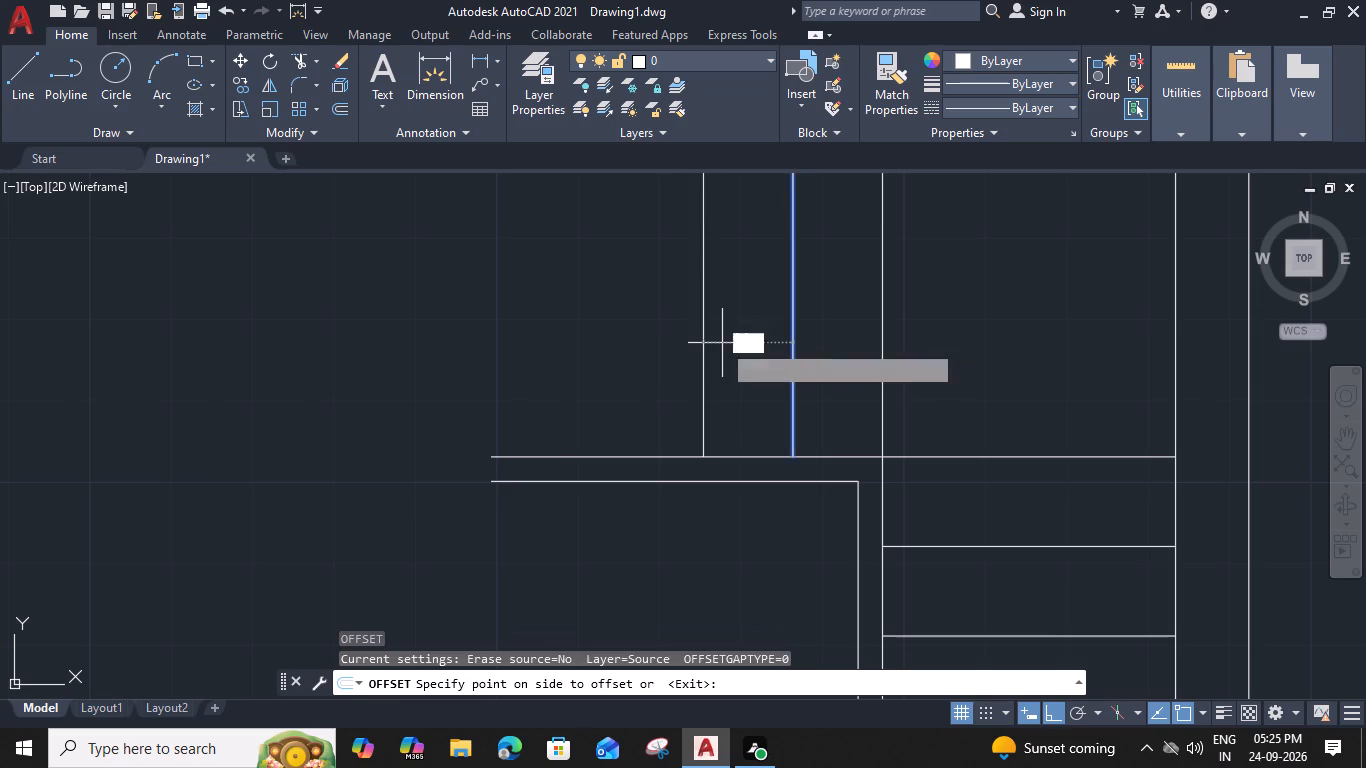
{"action": "left_click", "coordinate": [722, 343]}
{"action": "left_click", "coordinate": [704, 338]}
{"action": "left_click", "coordinate": [603, 311]}
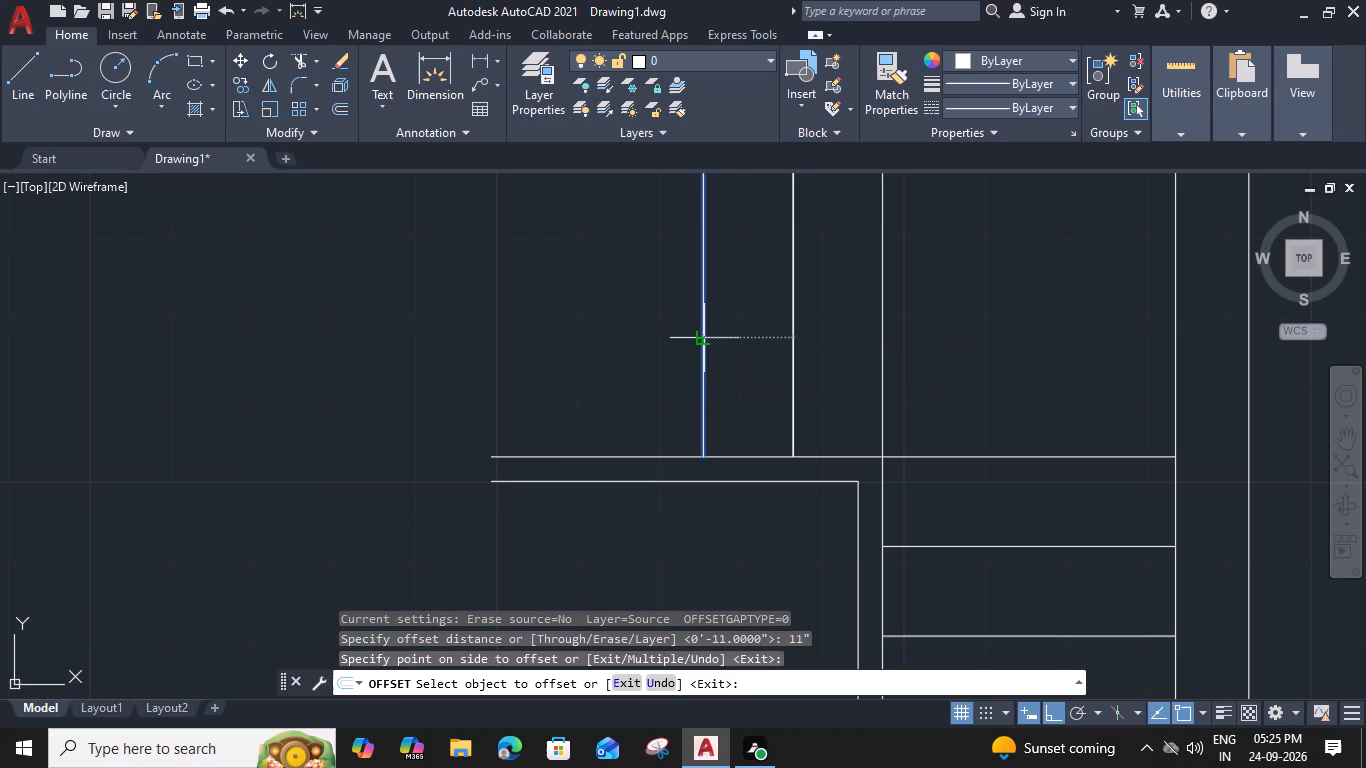
{"action": "left_click", "coordinate": [611, 318]}
{"action": "left_click", "coordinate": [507, 310]}
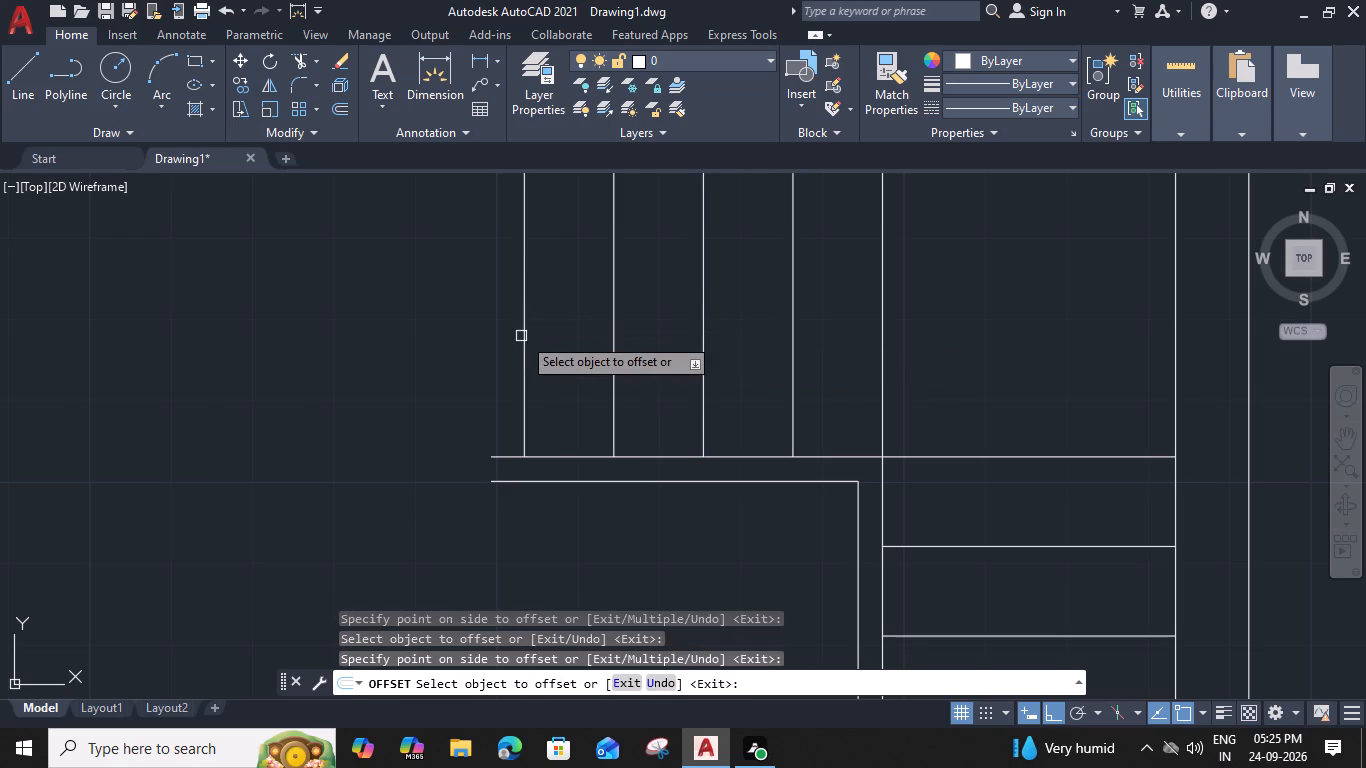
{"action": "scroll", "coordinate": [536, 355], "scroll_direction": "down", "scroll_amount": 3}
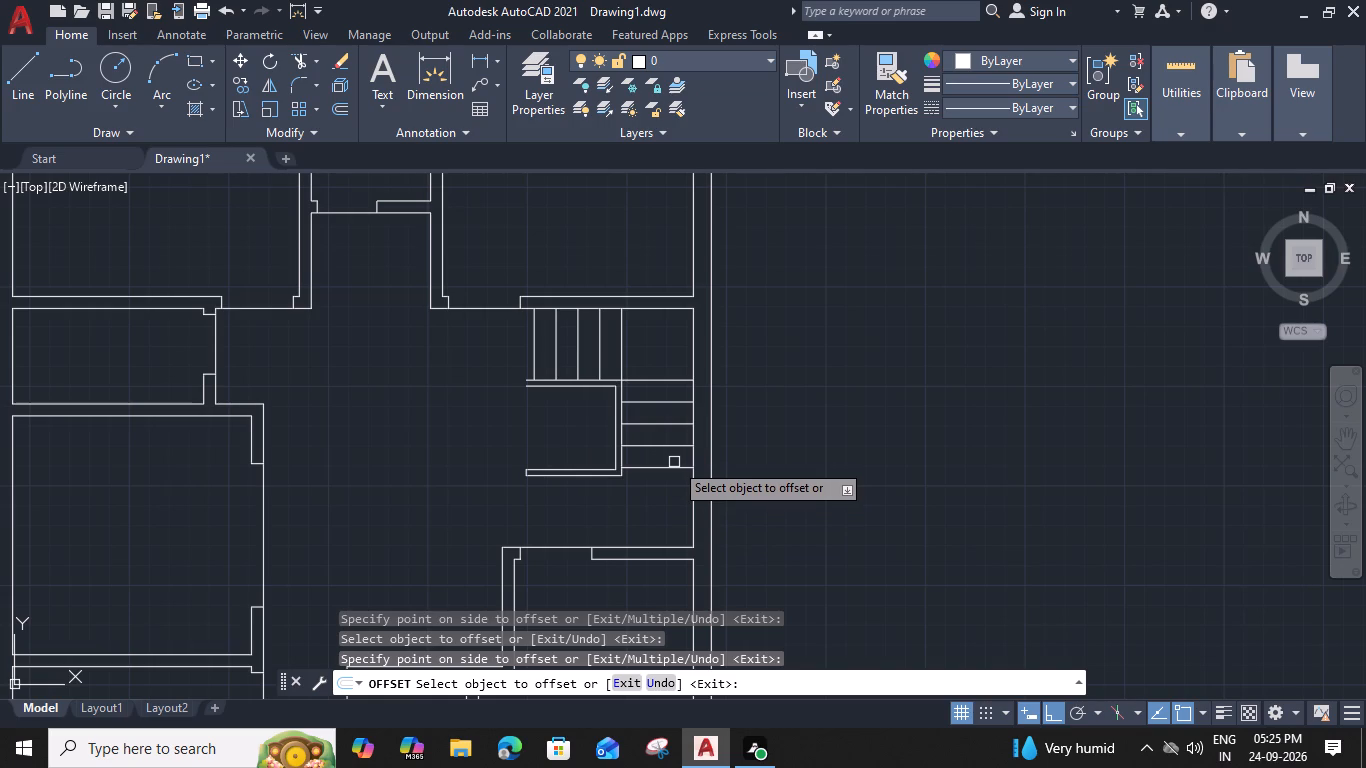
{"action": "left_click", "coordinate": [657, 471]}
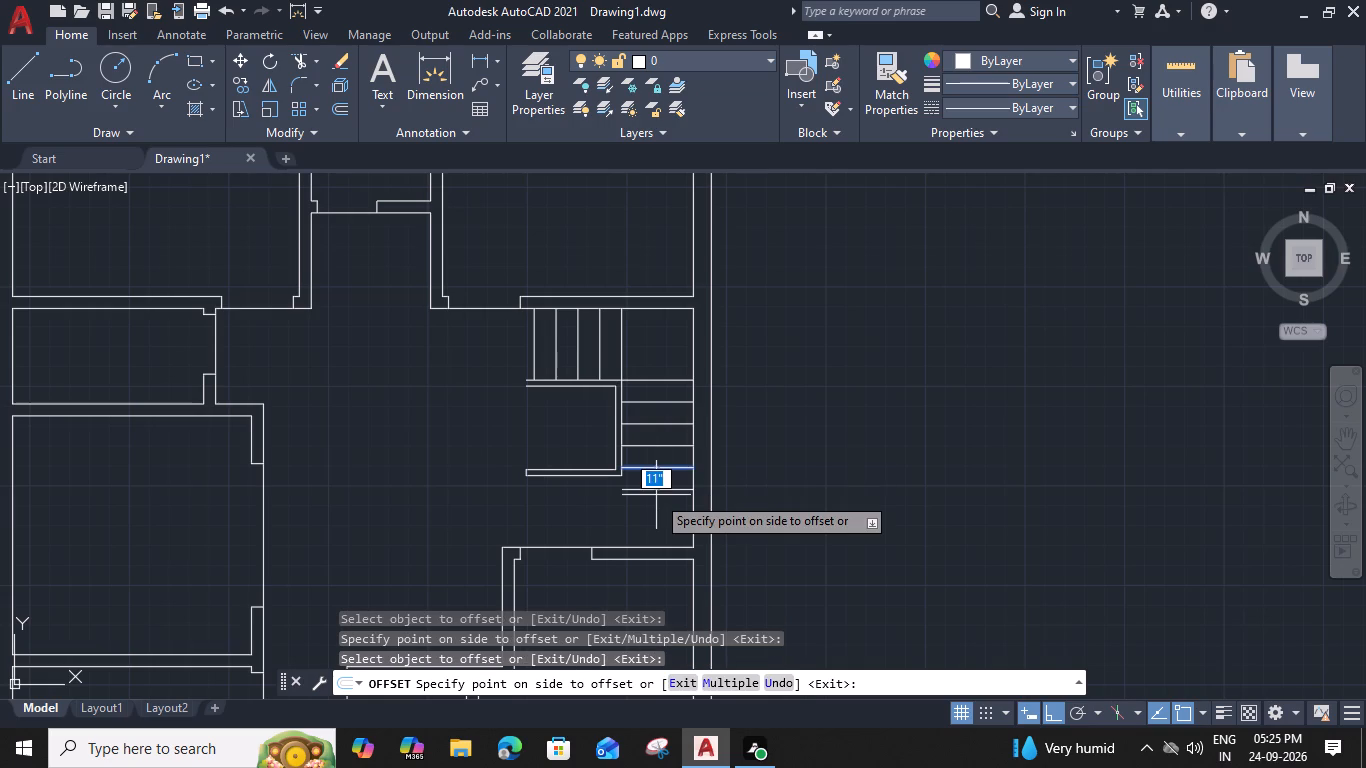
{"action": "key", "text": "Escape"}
Extend the staircase's westernmost upper tread line to the north leg's inner line and trim the leg's overhang west of it.
{"action": "middle_click_drag", "start_coordinate": [624, 494], "coordinate": [727, 468]}
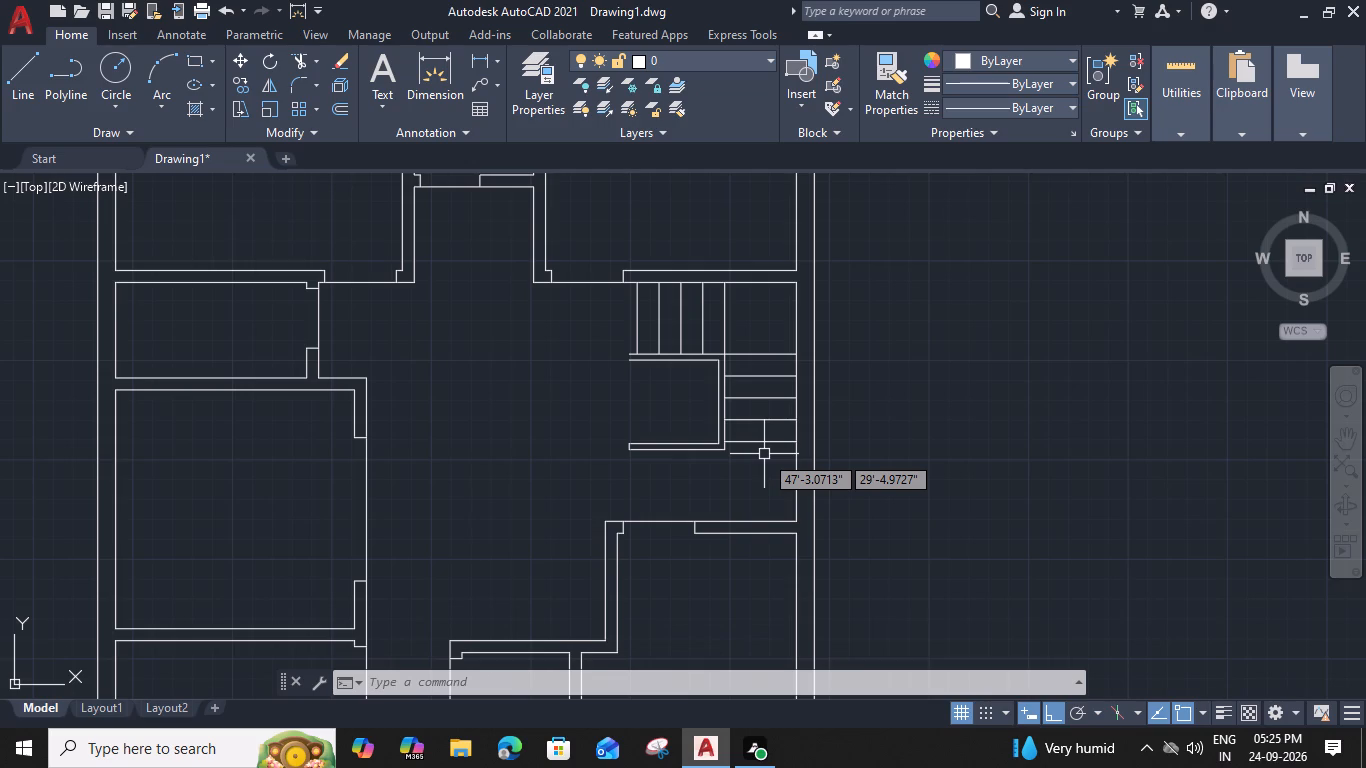
{"action": "middle_click_drag", "start_coordinate": [764, 454], "coordinate": [851, 437]}
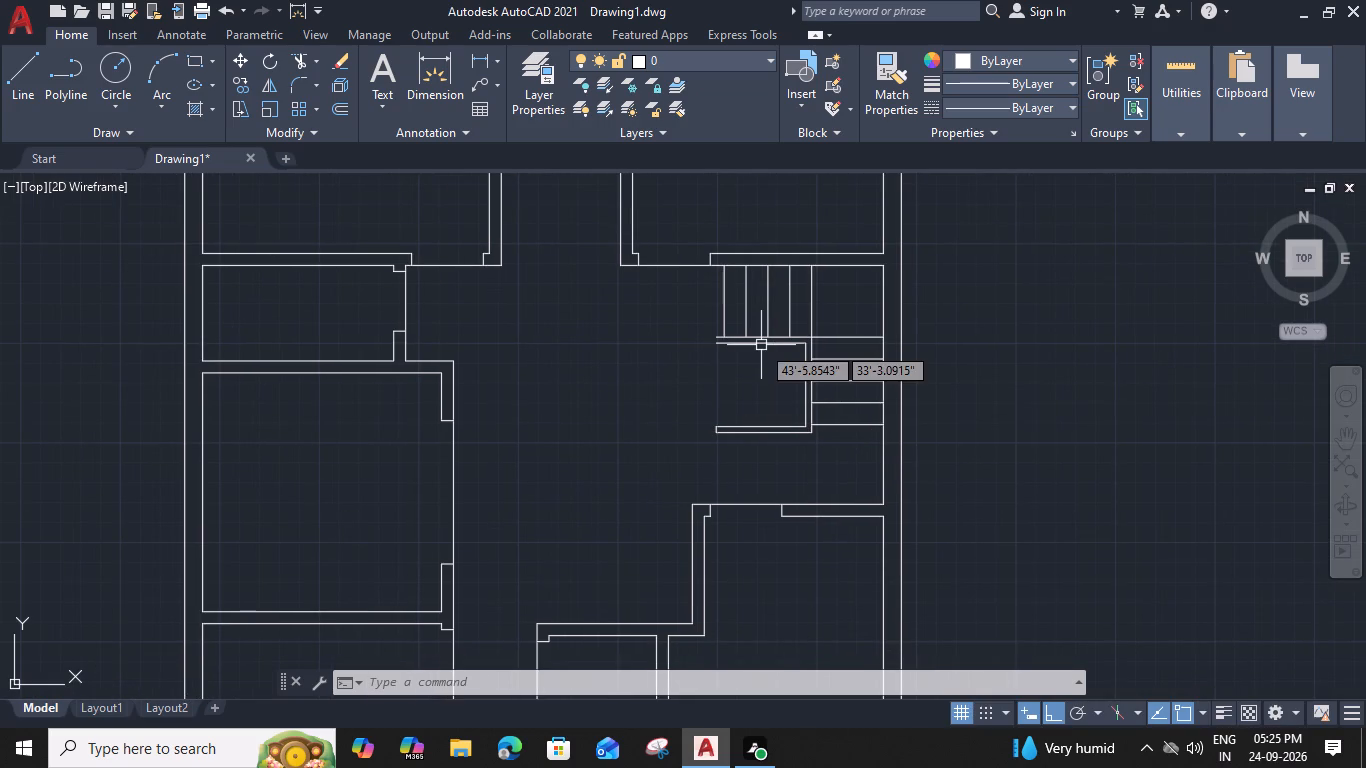
{"action": "type", "text": "ex"}
{"action": "key", "text": "space"}
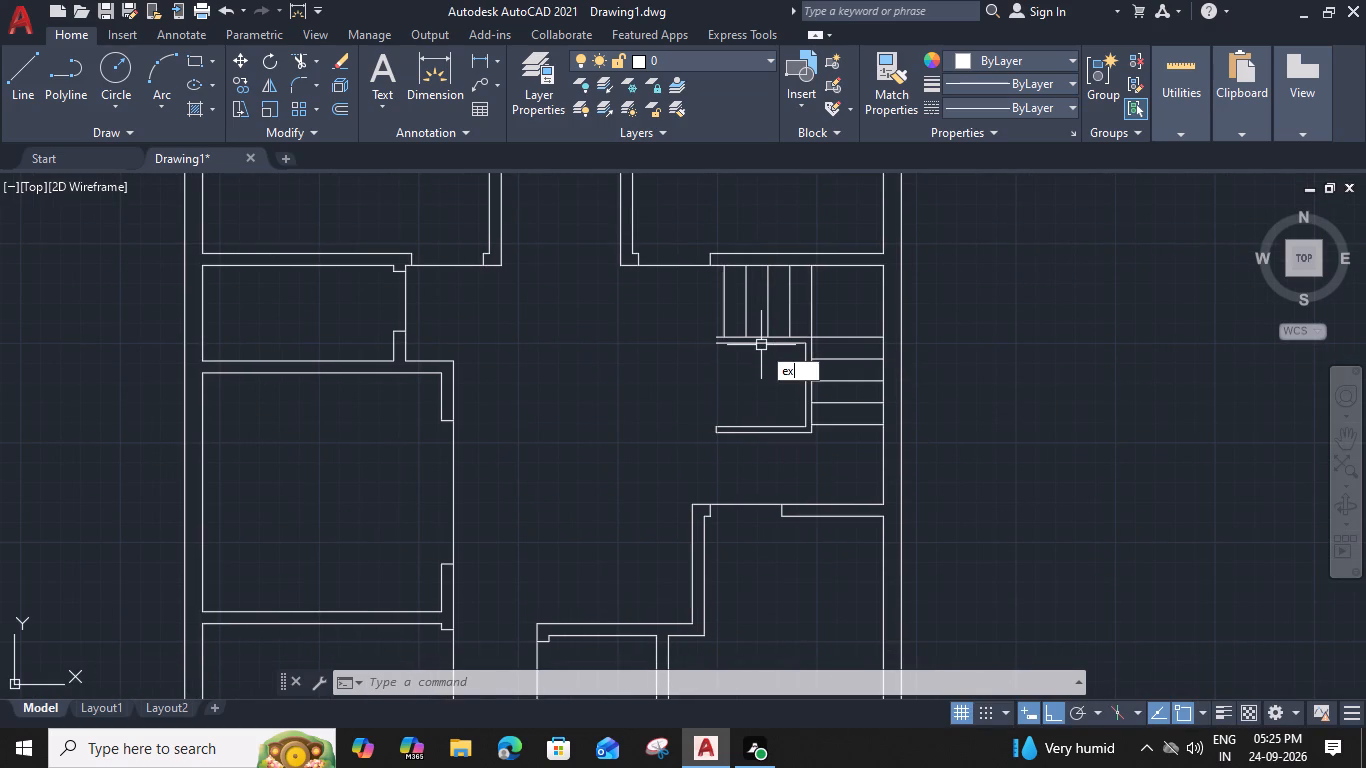
{"action": "left_click", "coordinate": [723, 303]}
{"action": "scroll", "coordinate": [714, 314], "scroll_direction": "up", "scroll_amount": 2}
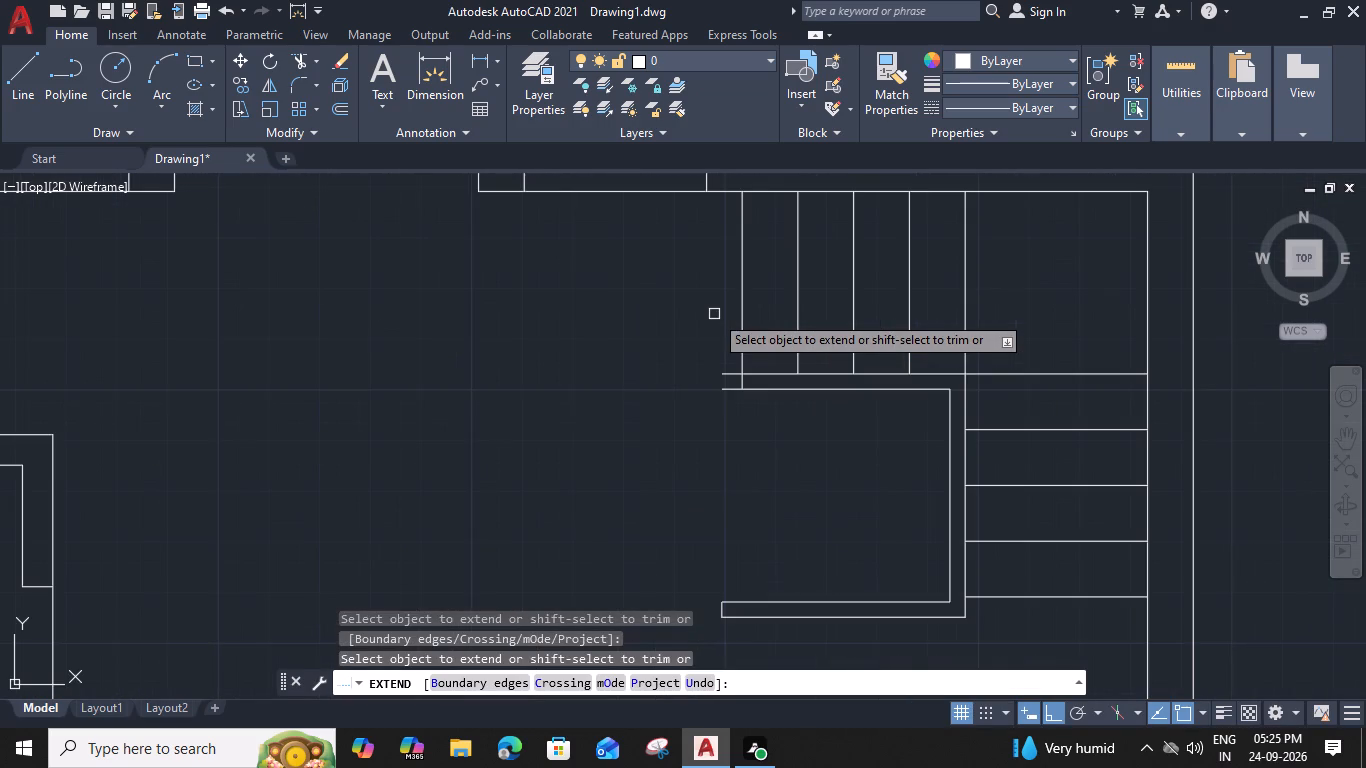
{"action": "left_click", "coordinate": [719, 342], "text": "shift"}
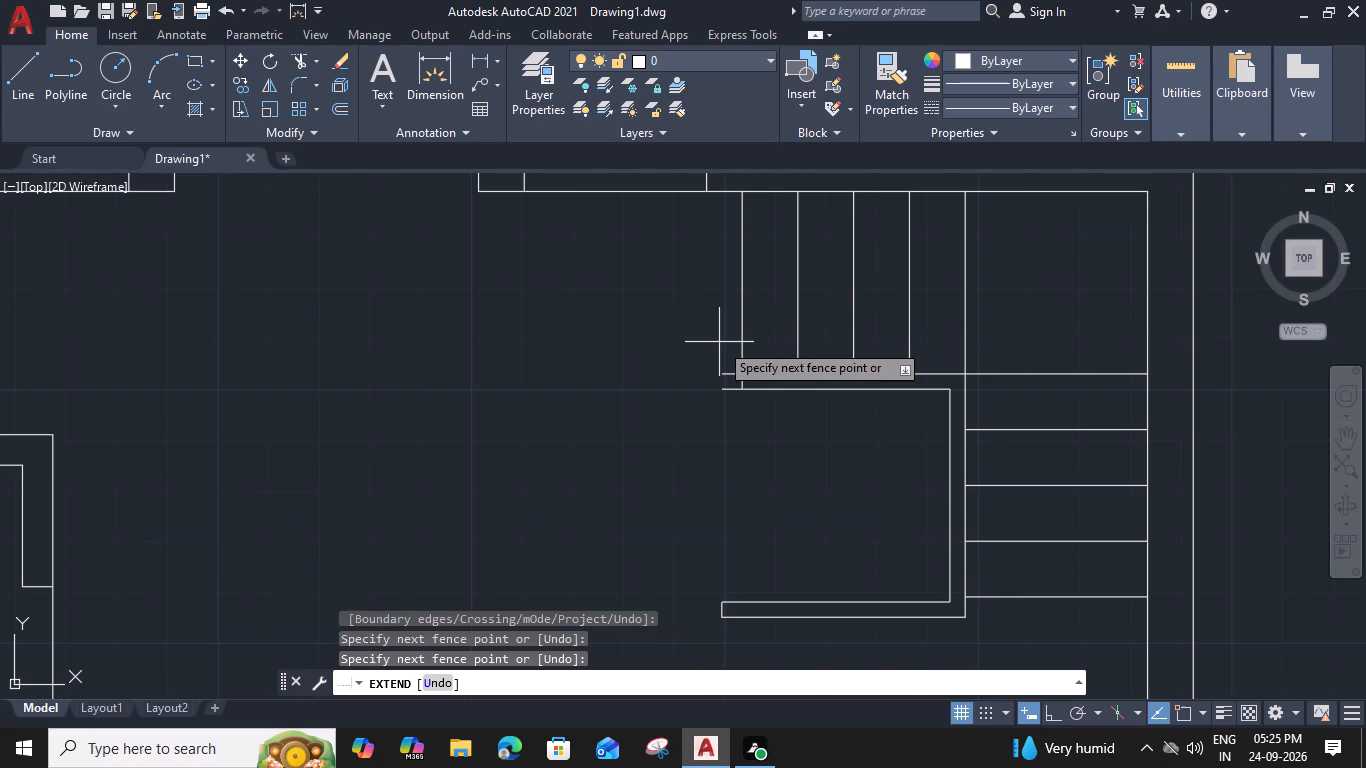
{"action": "left_click", "coordinate": [732, 406], "text": "shift"}
{"action": "scroll", "coordinate": [732, 406], "scroll_direction": "down", "scroll_amount": 2}
{"action": "key", "text": "Escape"}
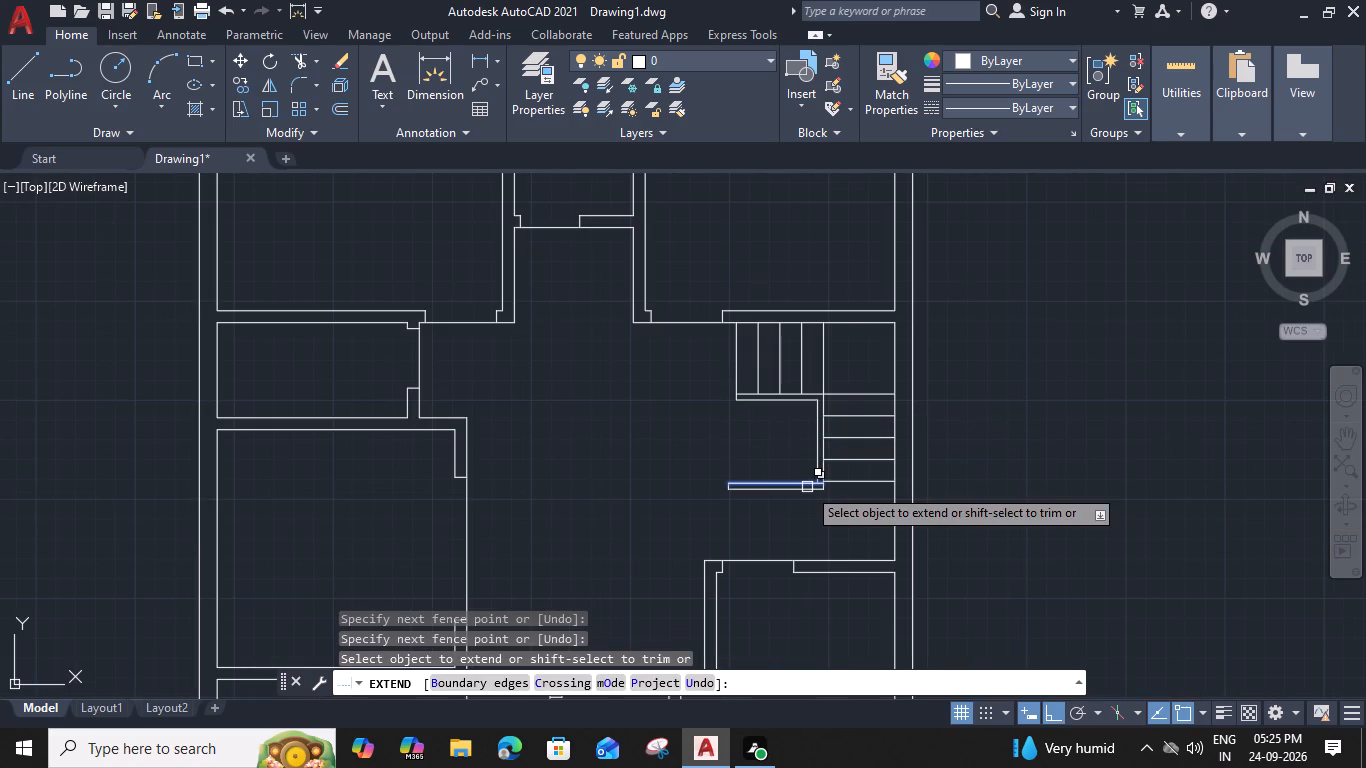
Draw a vertical line about 3' long from the staircase outline's southeast corner south to the room wall.
{"action": "middle_click_drag", "start_coordinate": [816, 527], "coordinate": [839, 452]}
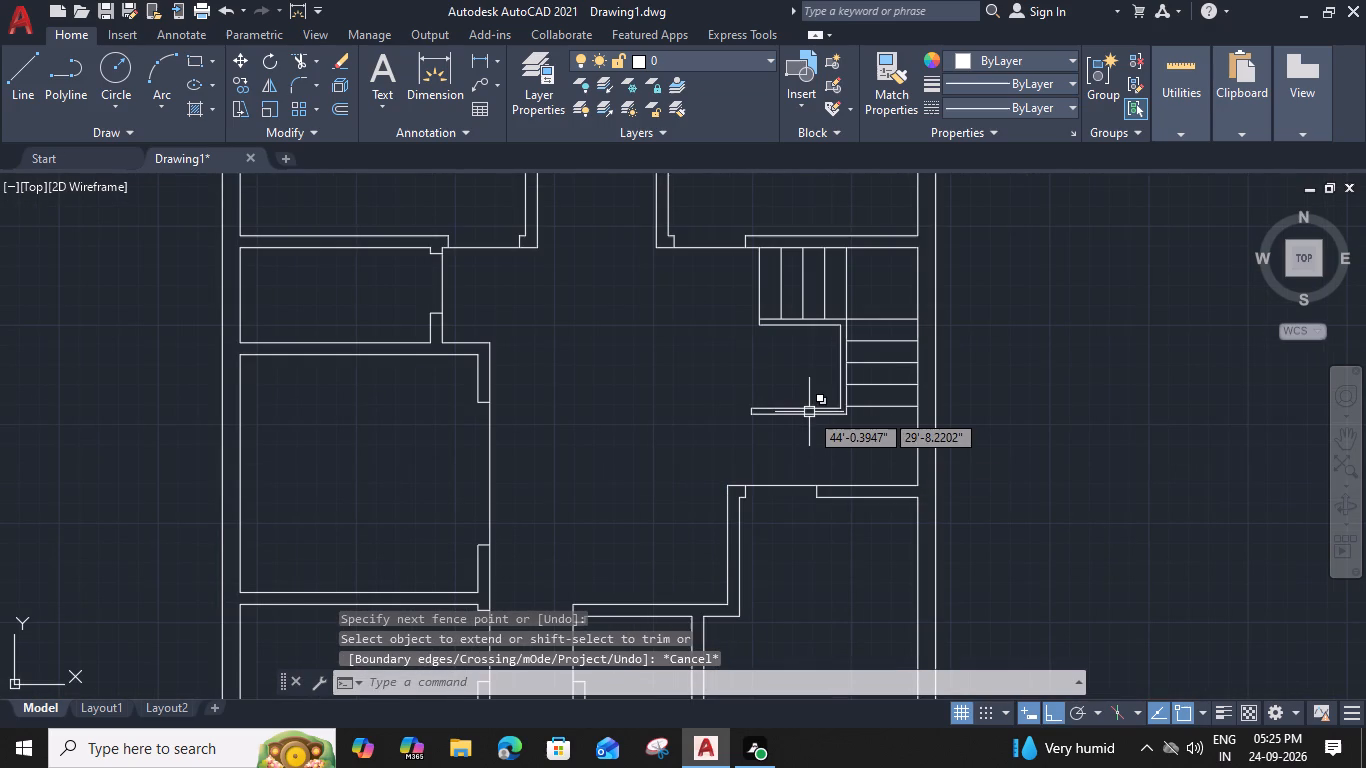
{"action": "type", "text": "l"}
{"action": "key", "text": "space"}
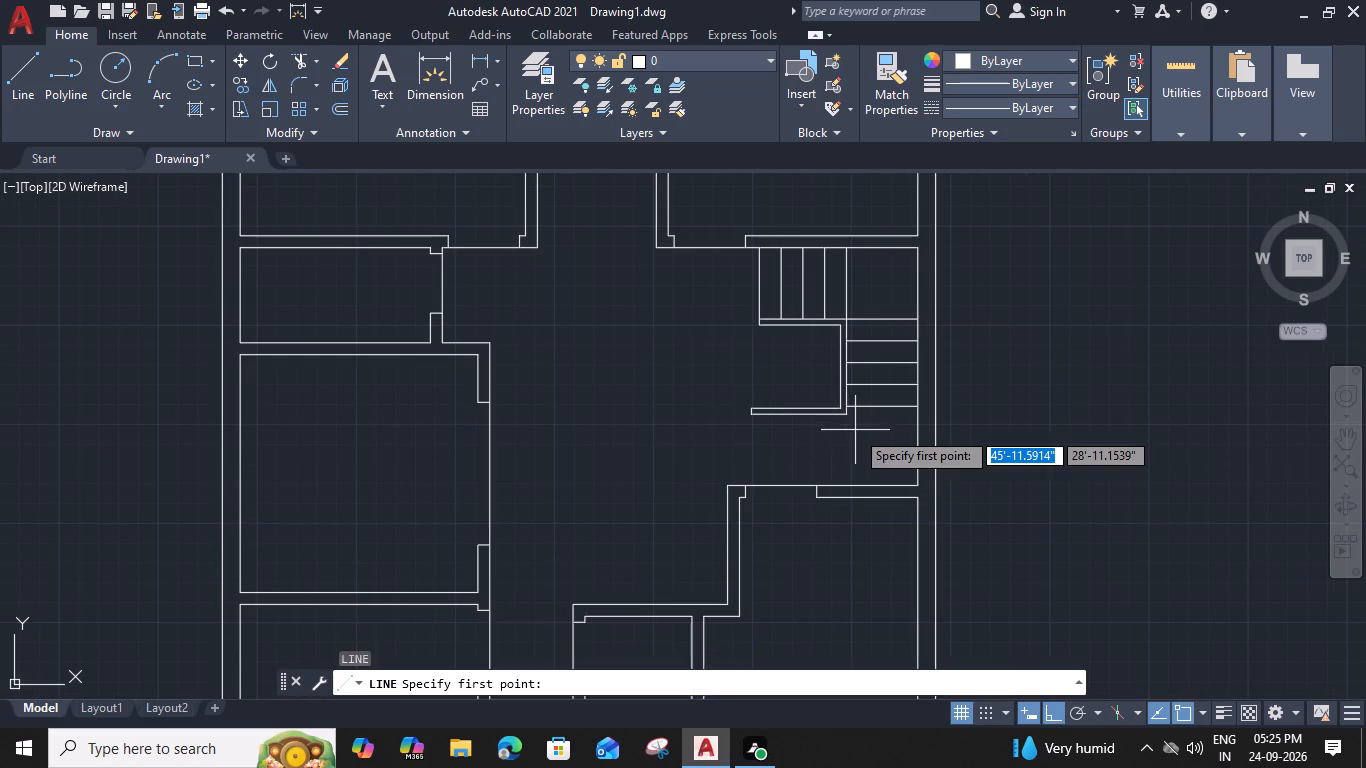
{"action": "scroll", "coordinate": [855, 430], "scroll_direction": "up", "scroll_amount": 3}
{"action": "left_click", "coordinate": [823, 361]}
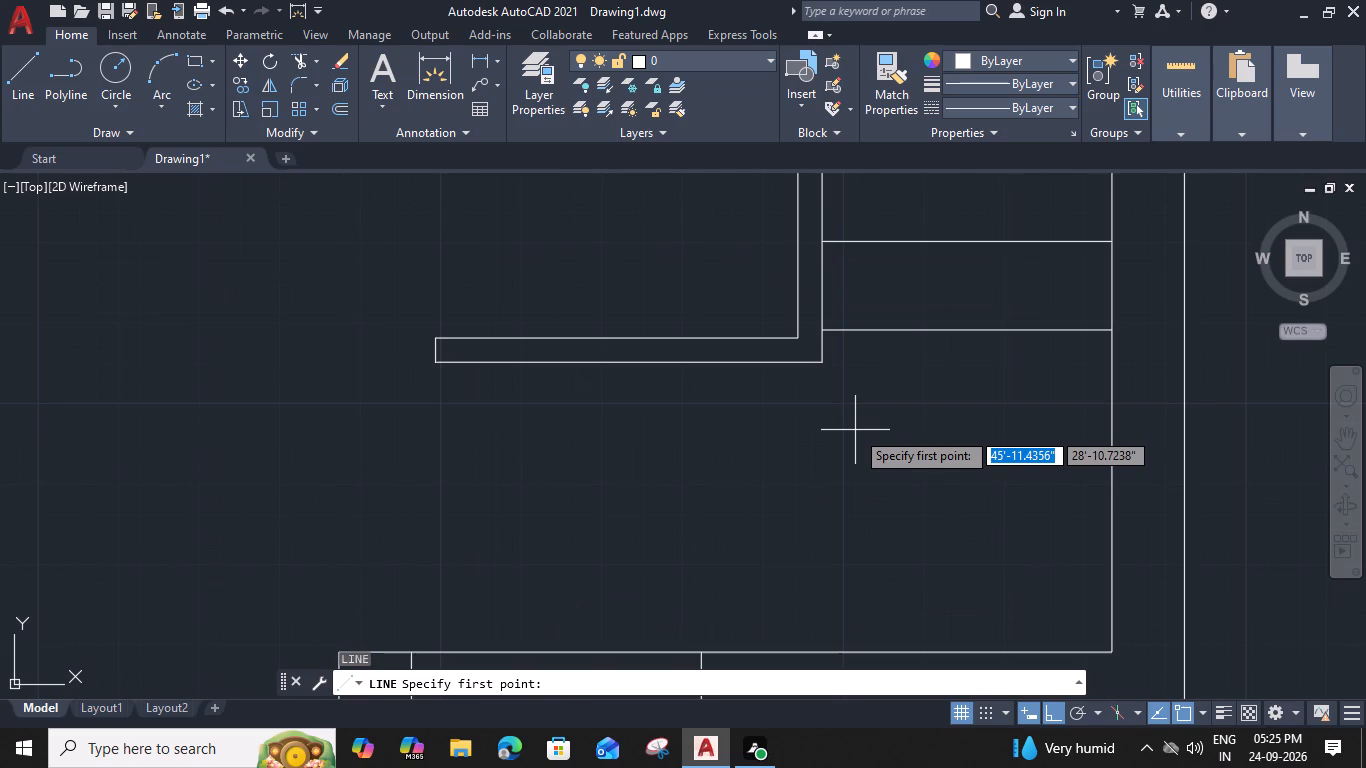
{"action": "middle_click_drag", "start_coordinate": [814, 574], "coordinate": [837, 438]}
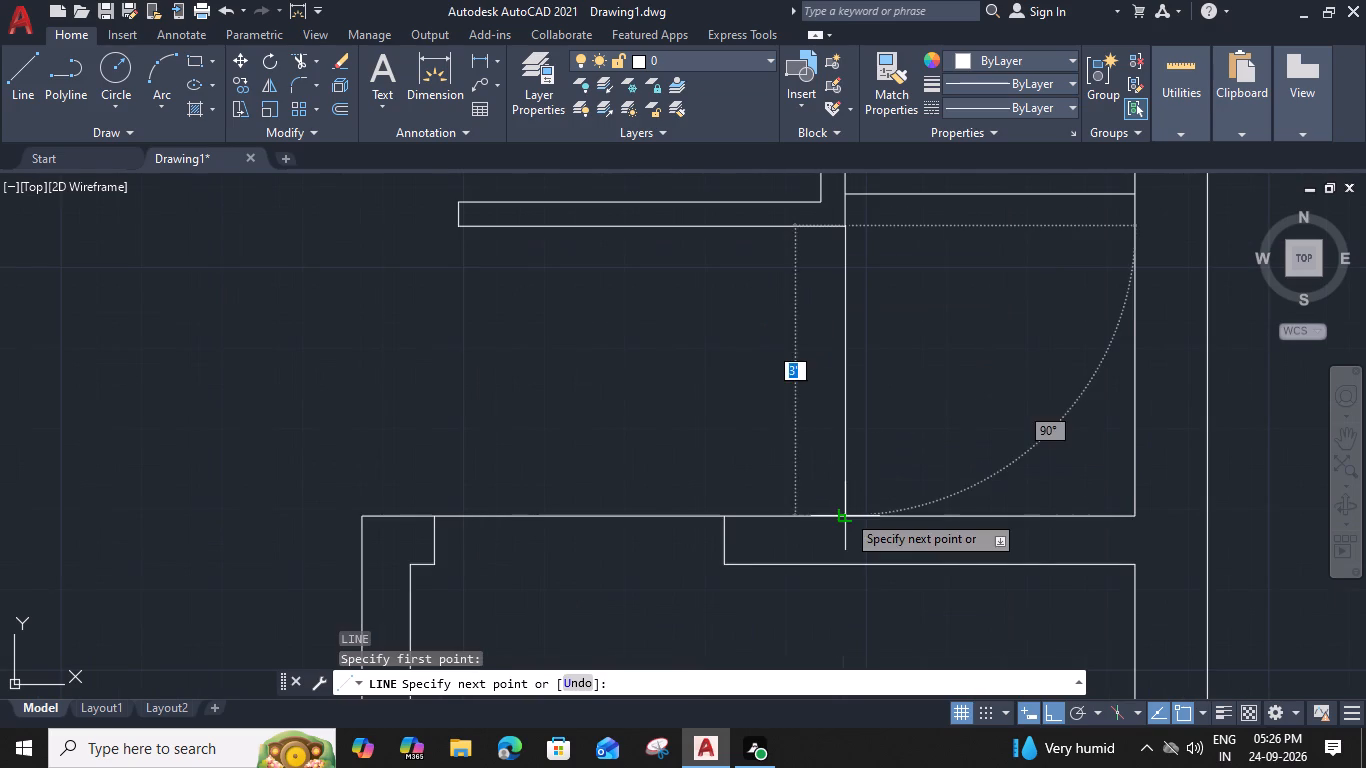
{"action": "left_click", "coordinate": [846, 513]}
{"action": "key", "text": "Escape"}
Offset the vertical line below the outline's southeast corner 11" west four times to form the lower treads.
{"action": "left_click", "coordinate": [838, 468]}
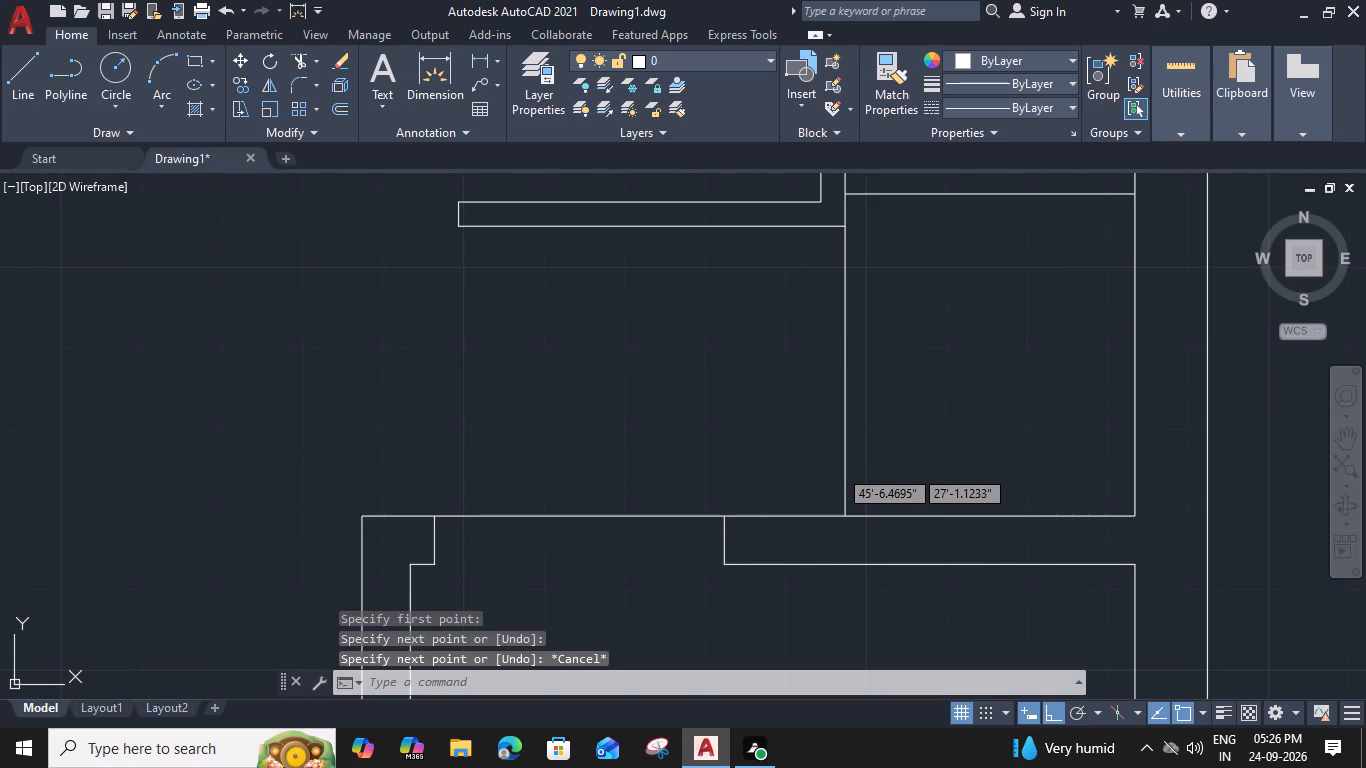
{"action": "double_click", "coordinate": [854, 414]}
{"action": "left_click", "coordinate": [827, 416]}
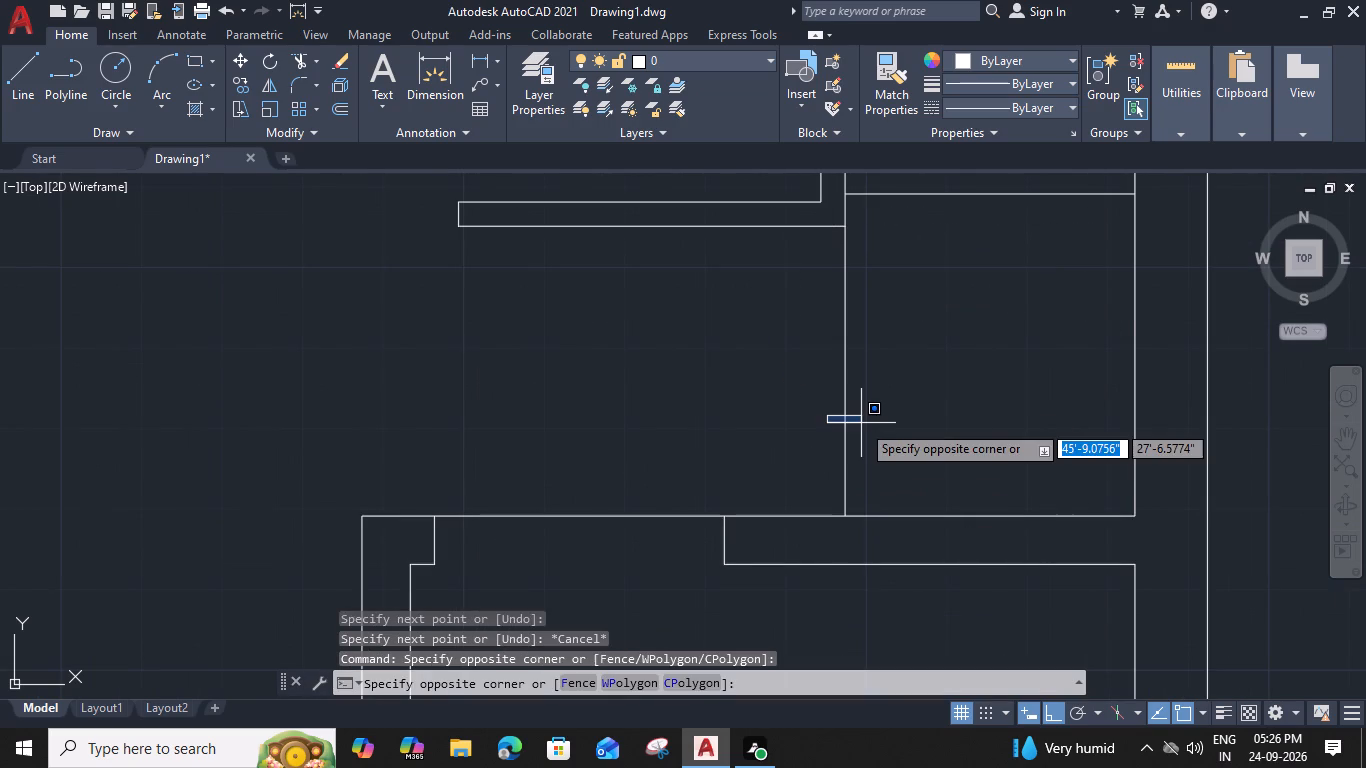
{"action": "left_click", "coordinate": [846, 379]}
{"action": "left_click", "coordinate": [864, 374]}
{"action": "left_click", "coordinate": [828, 402]}
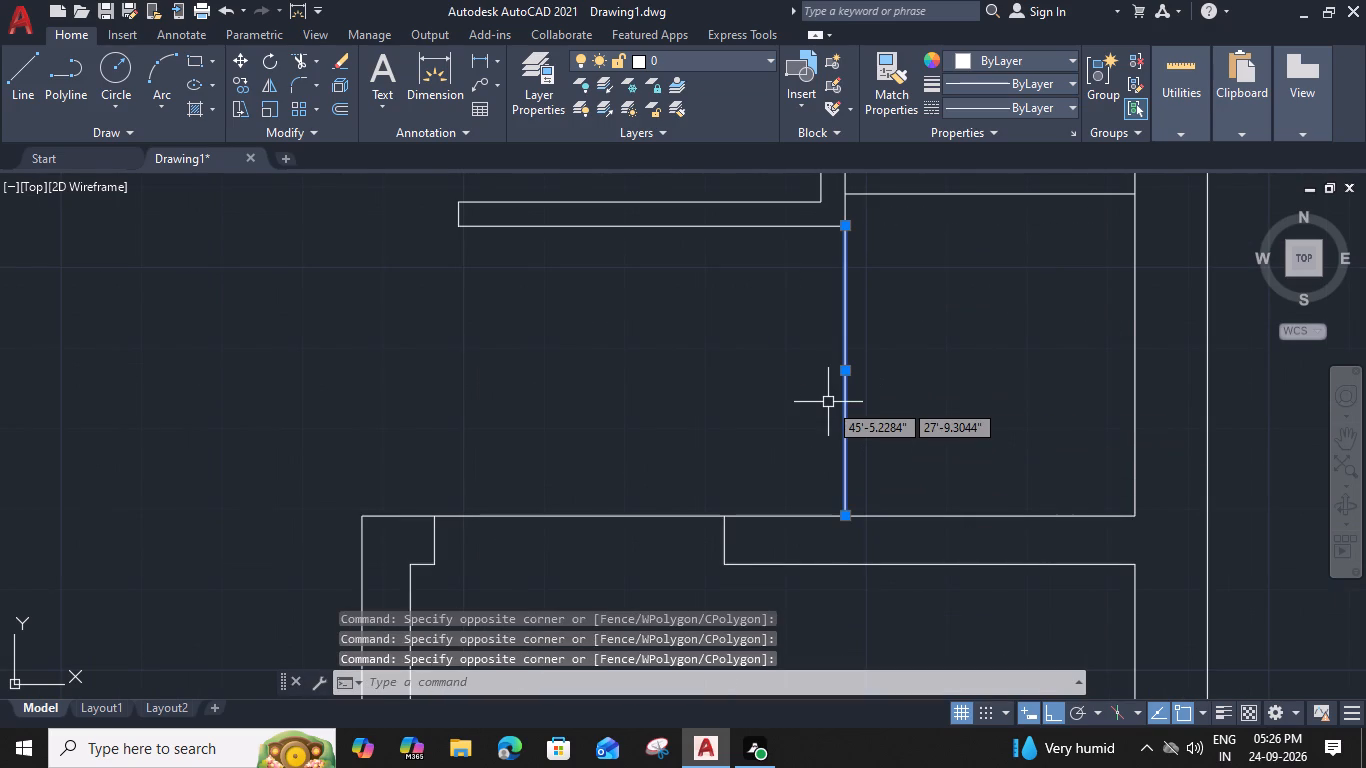
{"action": "key", "text": "o"}
{"action": "key", "text": "Return"}
{"action": "type", "text": "11\""}
{"action": "key", "text": "Return"}
{"action": "left_click", "coordinate": [816, 395]}
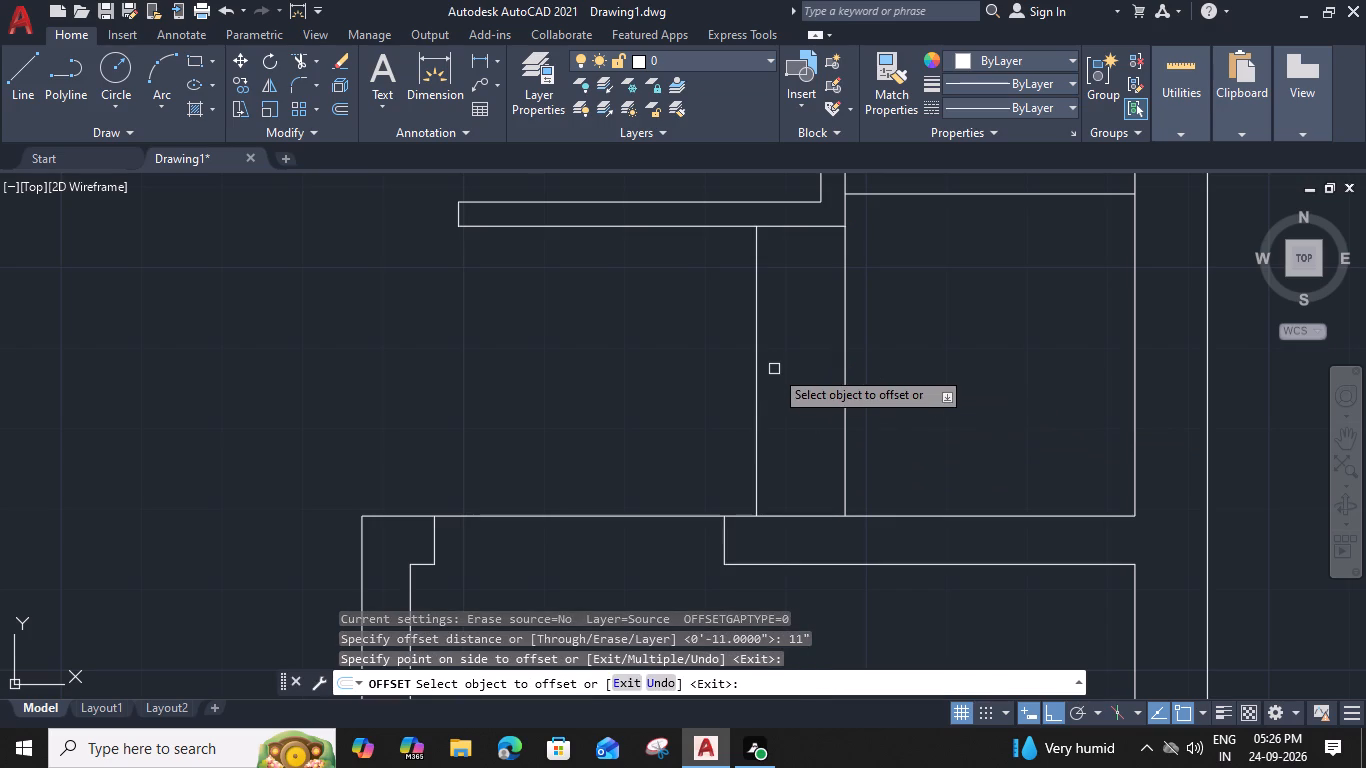
{"action": "left_click", "coordinate": [752, 361]}
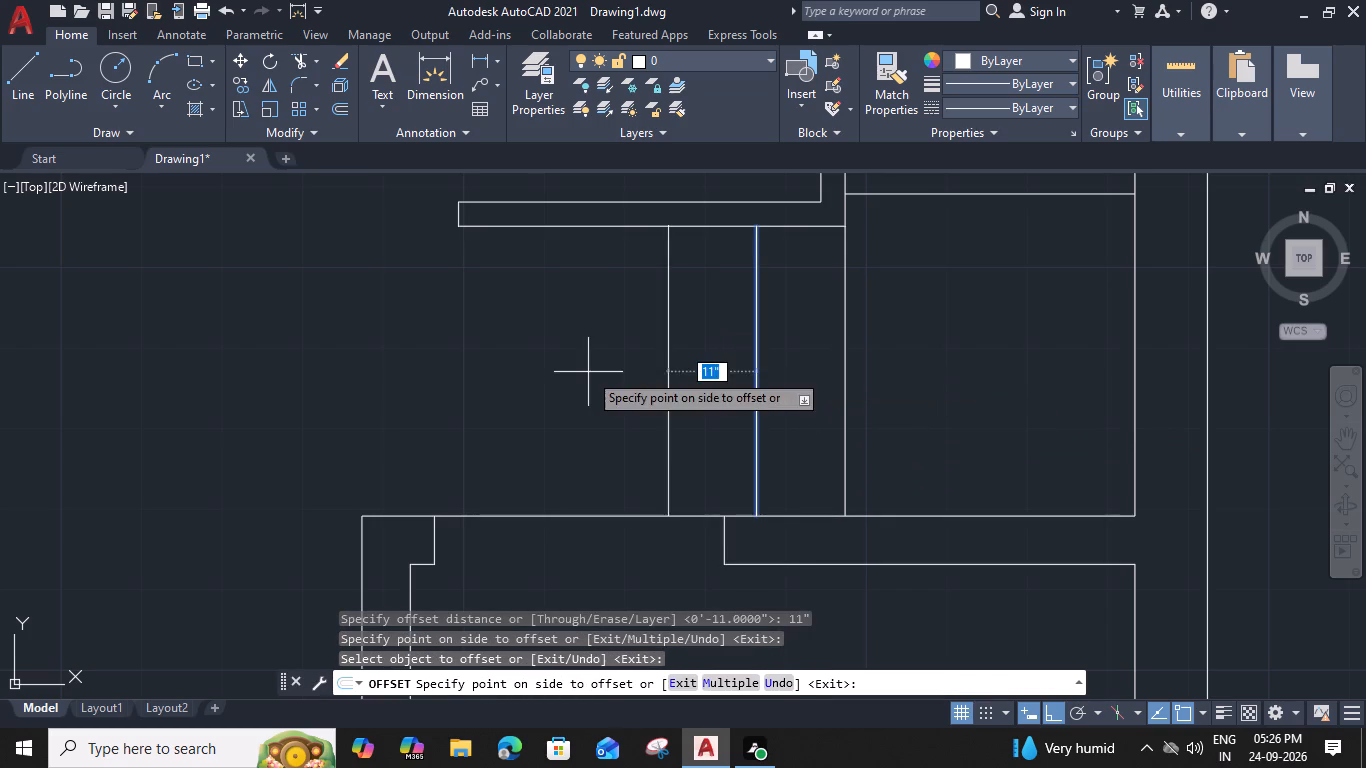
{"action": "left_click", "coordinate": [588, 372]}
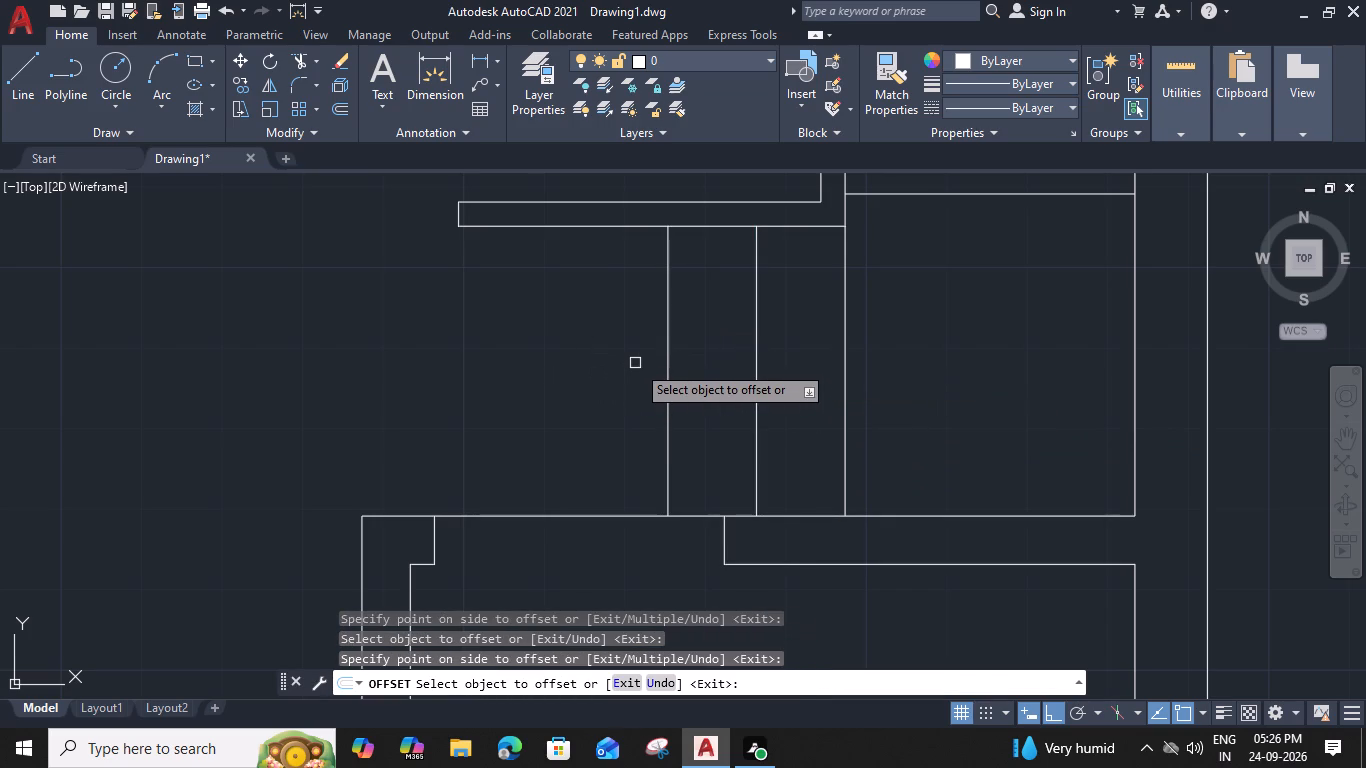
{"action": "left_click", "coordinate": [665, 365]}
{"action": "left_click", "coordinate": [530, 363]}
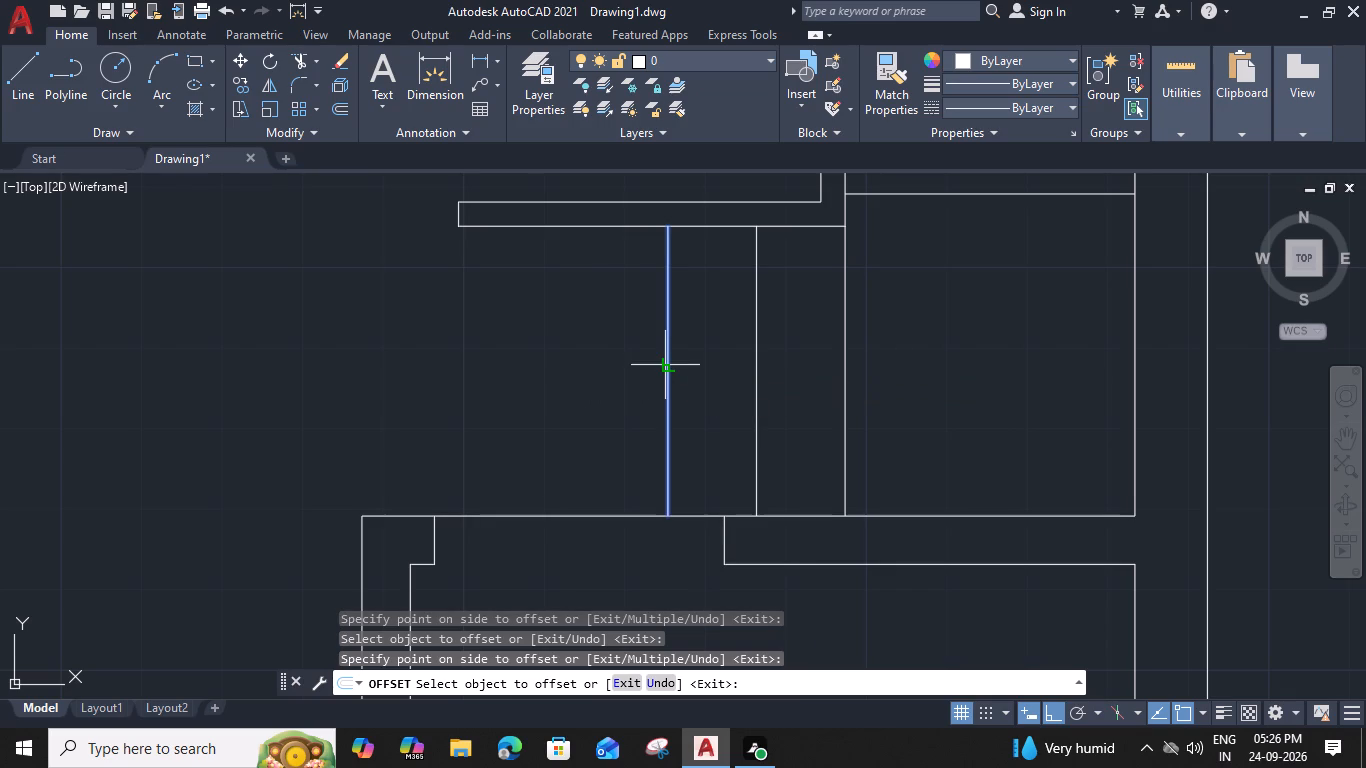
{"action": "left_click", "coordinate": [578, 375]}
{"action": "left_click", "coordinate": [423, 377]}
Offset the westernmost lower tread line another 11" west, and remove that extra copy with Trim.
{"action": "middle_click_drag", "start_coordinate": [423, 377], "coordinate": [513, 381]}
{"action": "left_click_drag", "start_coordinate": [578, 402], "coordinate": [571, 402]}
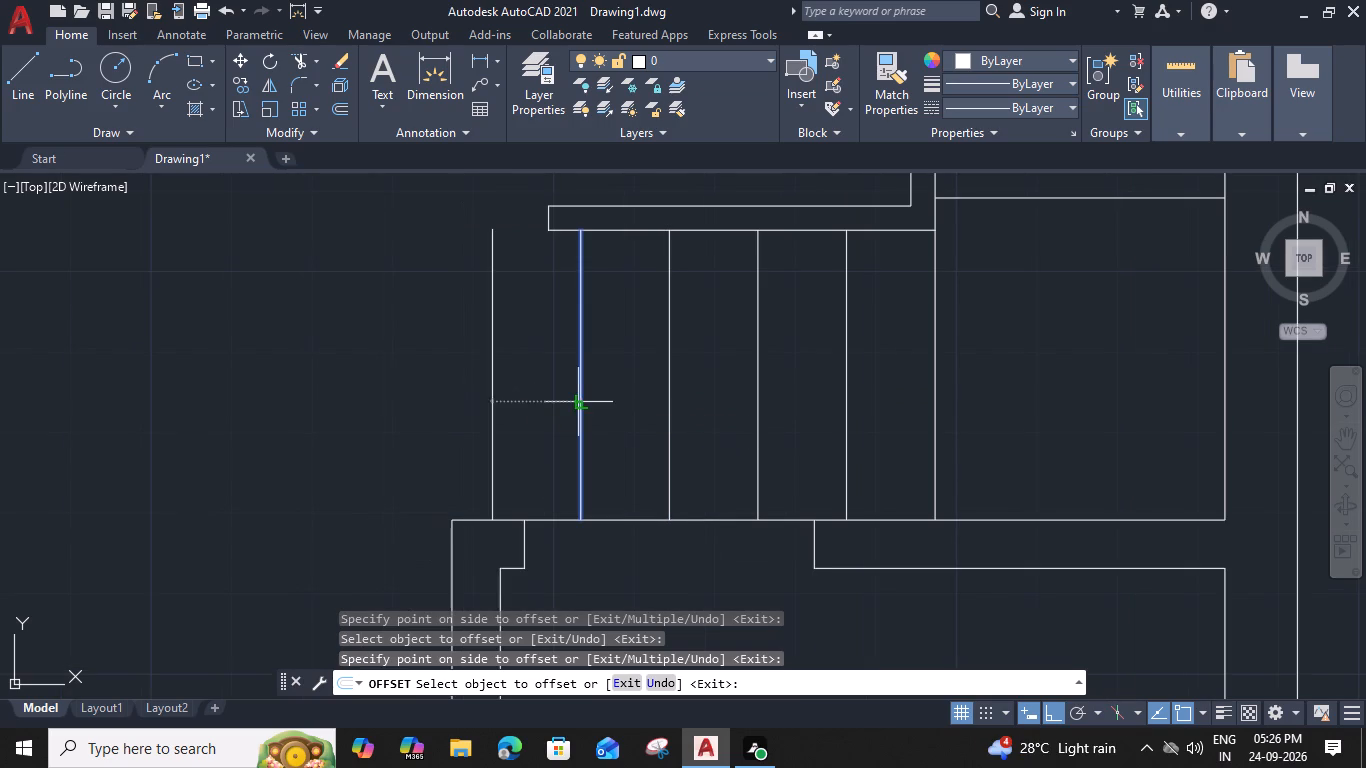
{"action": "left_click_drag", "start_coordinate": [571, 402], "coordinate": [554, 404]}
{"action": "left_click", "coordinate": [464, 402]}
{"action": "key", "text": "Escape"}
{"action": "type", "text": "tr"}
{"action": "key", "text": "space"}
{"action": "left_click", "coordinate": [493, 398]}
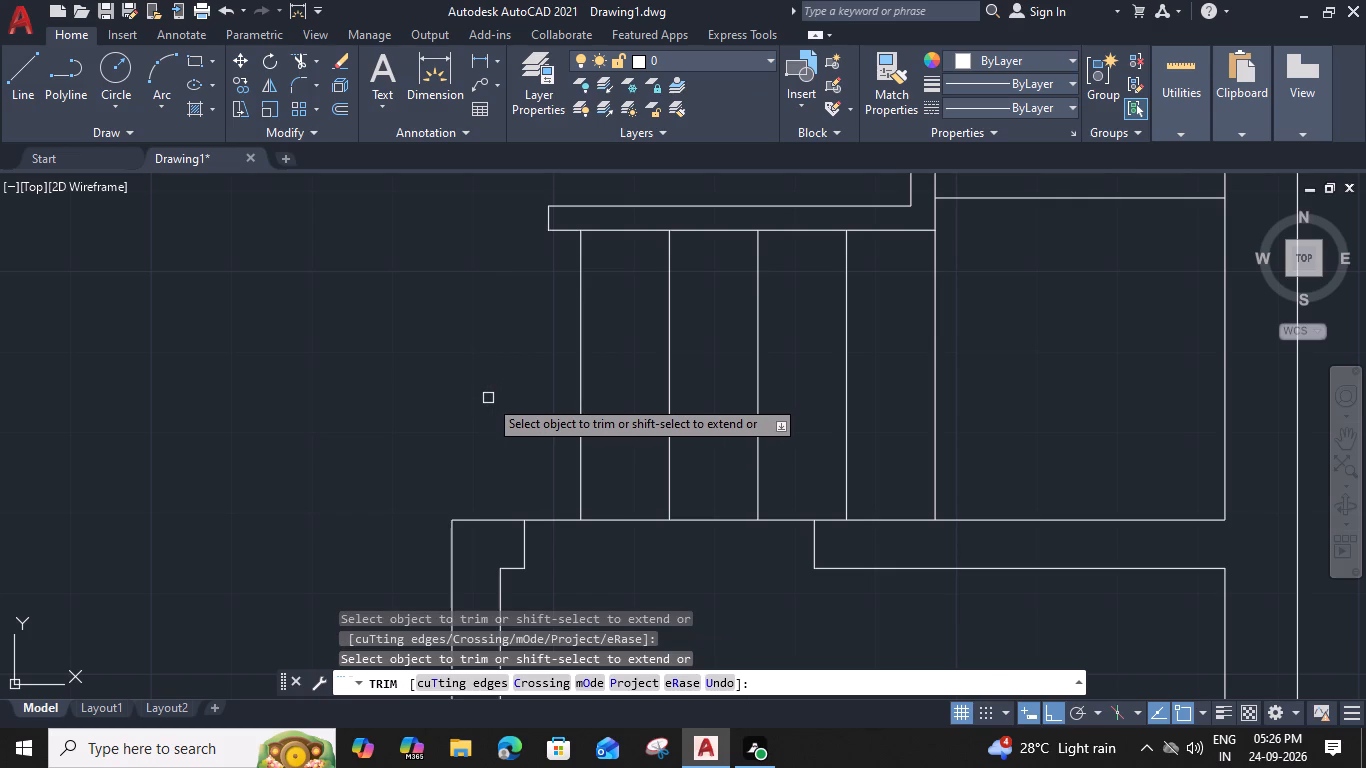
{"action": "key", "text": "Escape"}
Examine the staircase treads and the layout of the whole floor plan.
{"action": "scroll", "coordinate": [478, 391], "scroll_direction": "down", "scroll_amount": 3}
{"action": "middle_click_drag", "start_coordinate": [633, 398], "coordinate": [694, 417]}
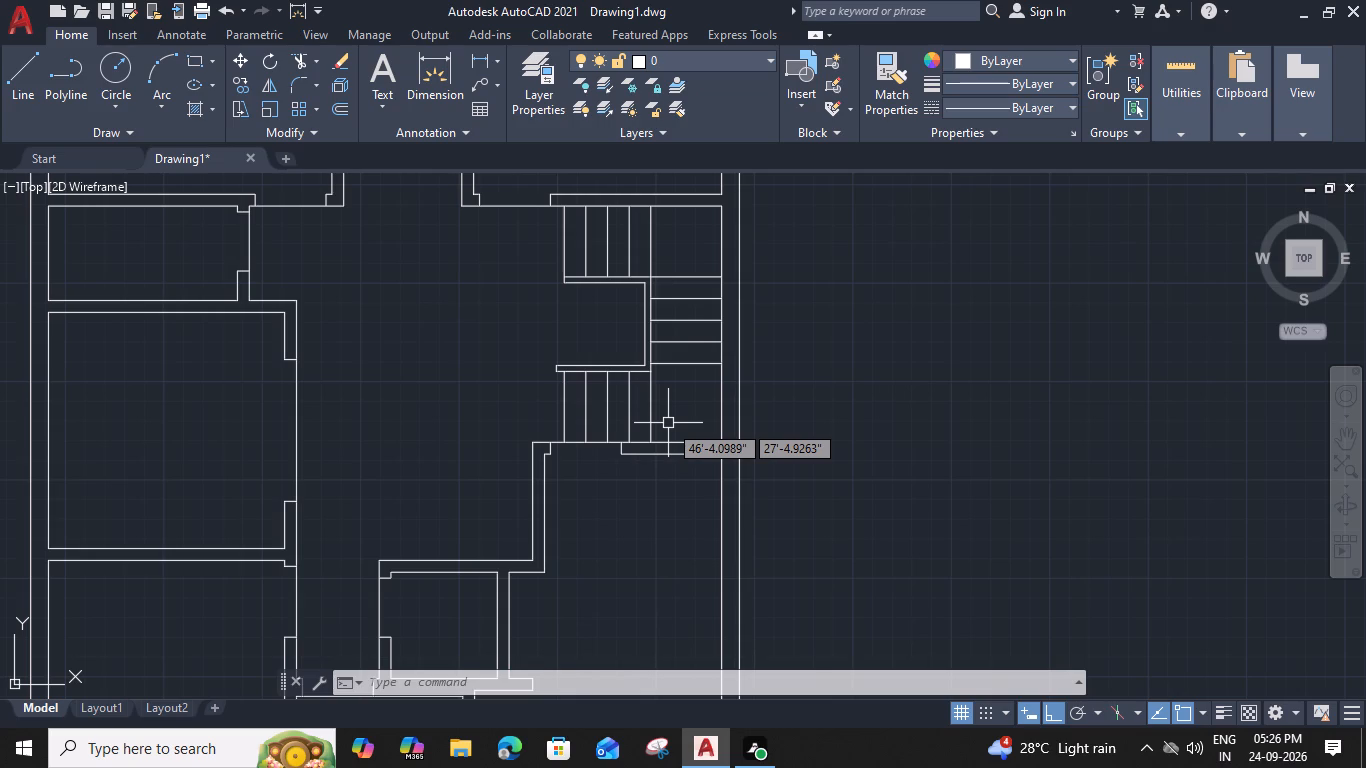
{"action": "middle_click_drag", "start_coordinate": [657, 292], "coordinate": [711, 287]}
{"action": "scroll", "coordinate": [644, 318], "scroll_direction": "down", "scroll_amount": 1}
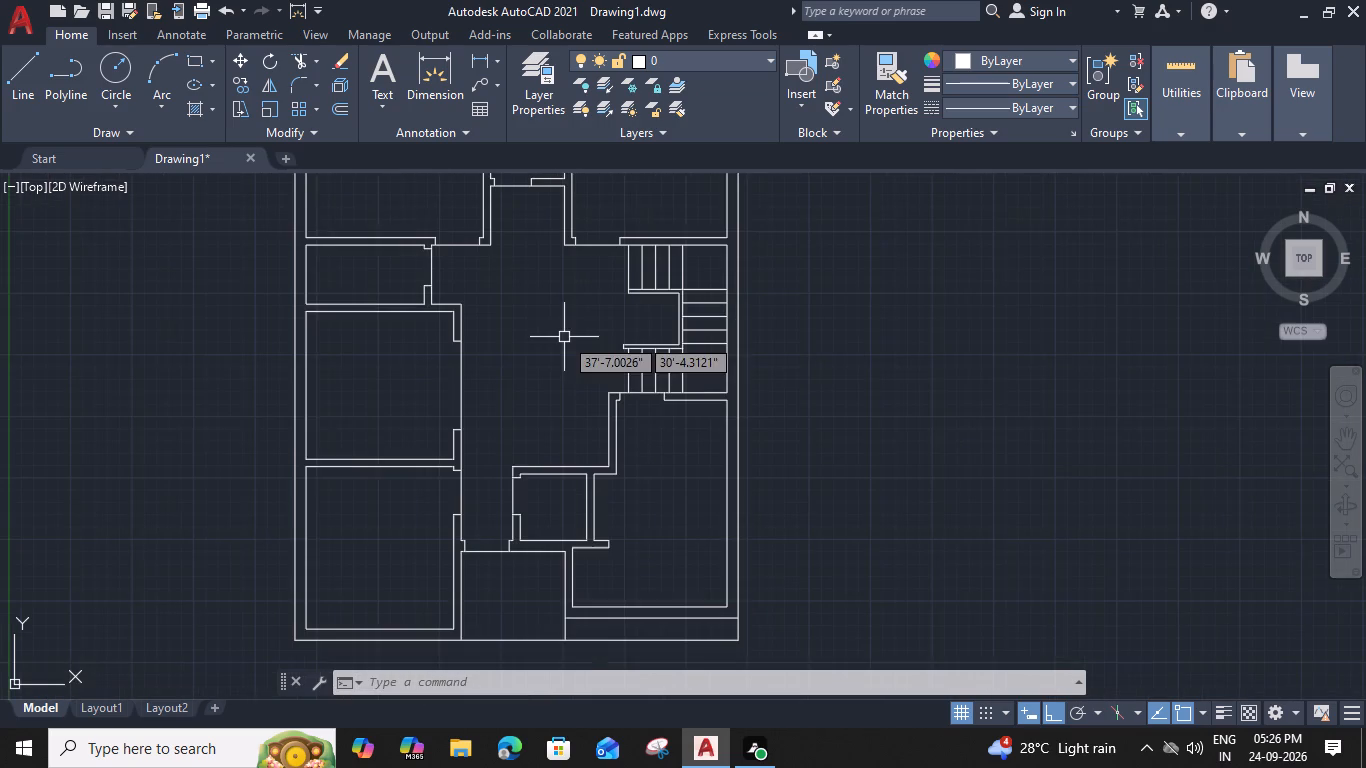
{"action": "middle_click_drag", "start_coordinate": [571, 338], "coordinate": [706, 322]}
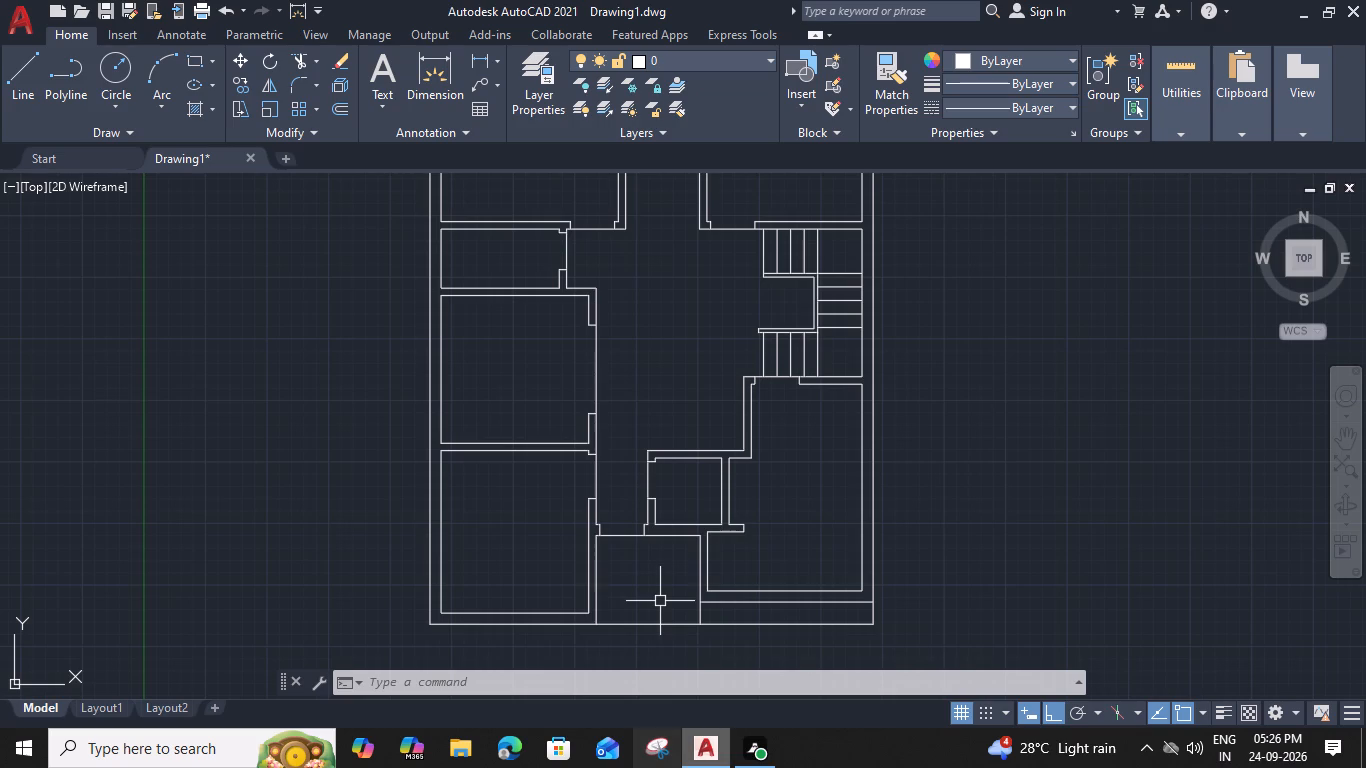
{"action": "middle_click_drag", "start_coordinate": [723, 555], "coordinate": [812, 442]}
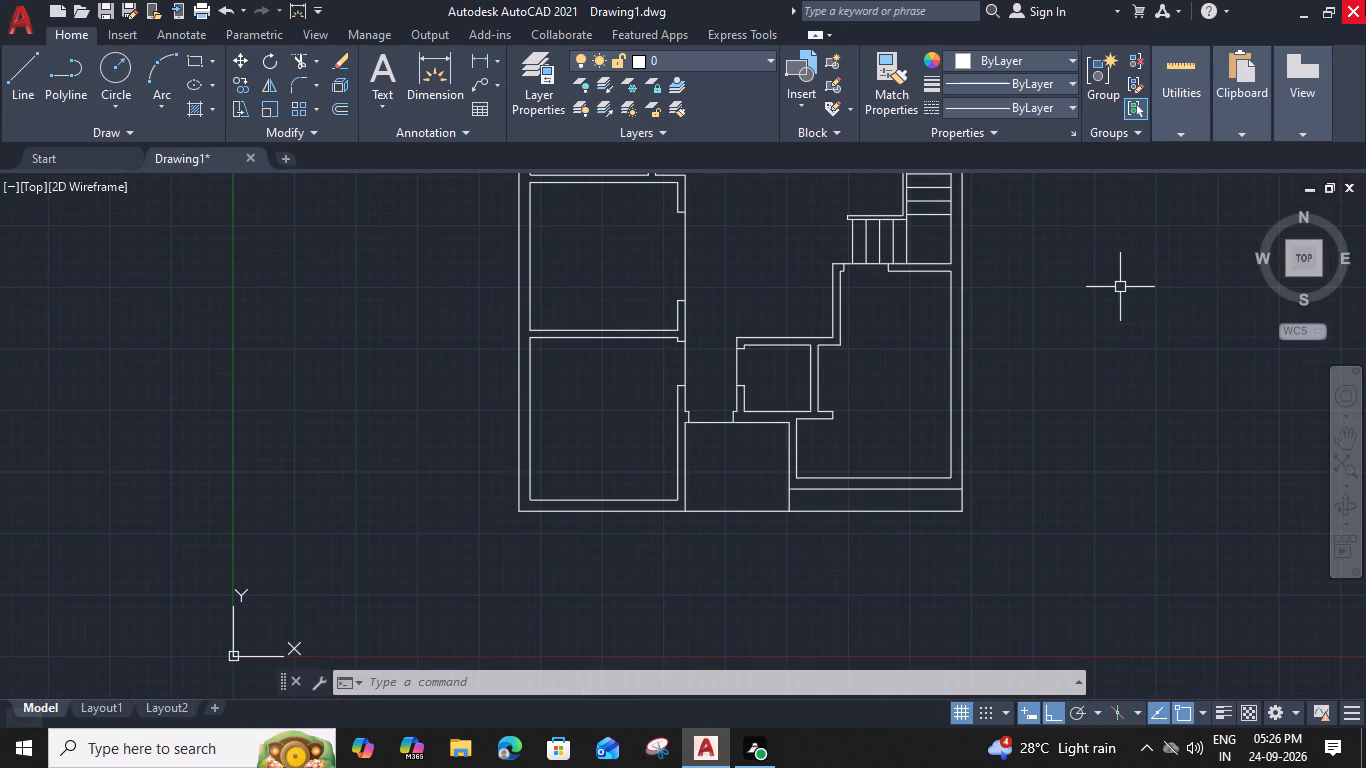
{"action": "scroll", "coordinate": [864, 458], "scroll_direction": "down", "scroll_amount": 1}
{"action": "middle_click_drag", "start_coordinate": [860, 459], "coordinate": [797, 578]}
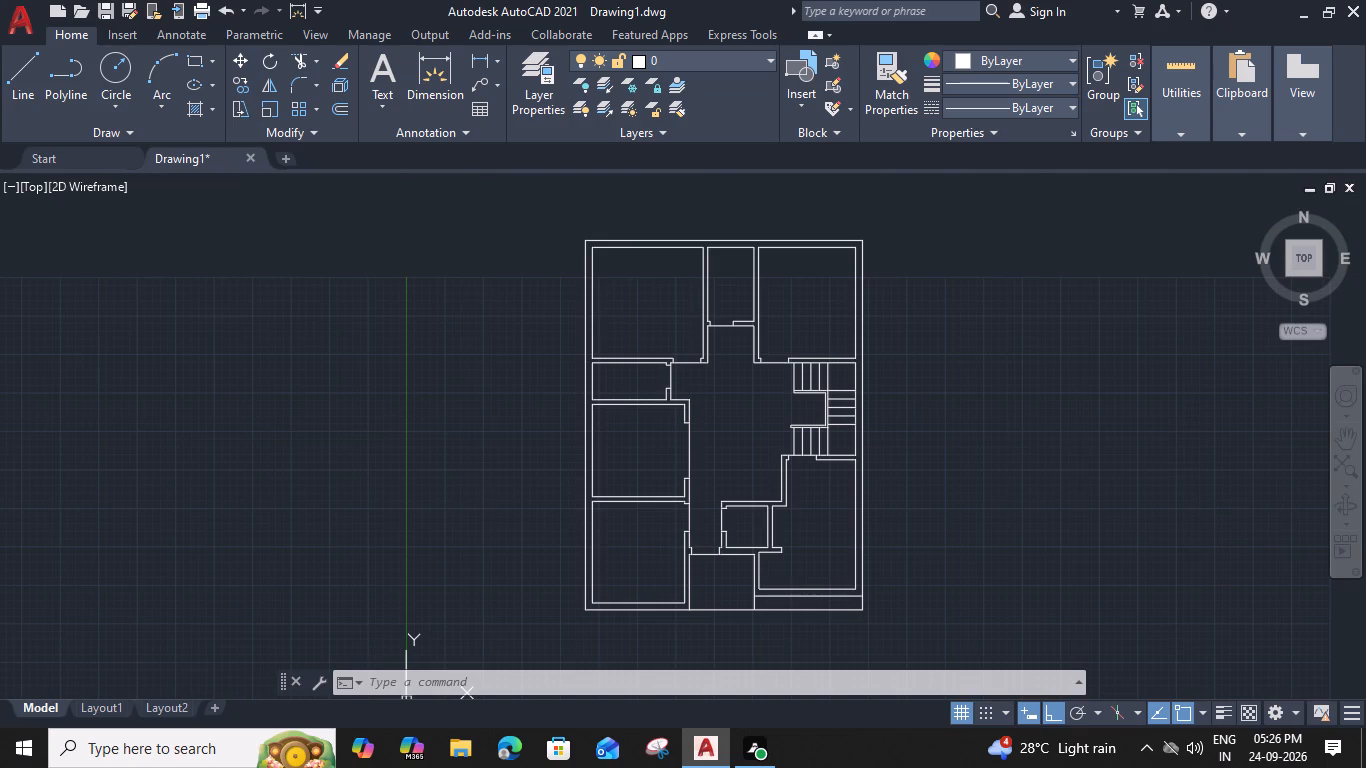
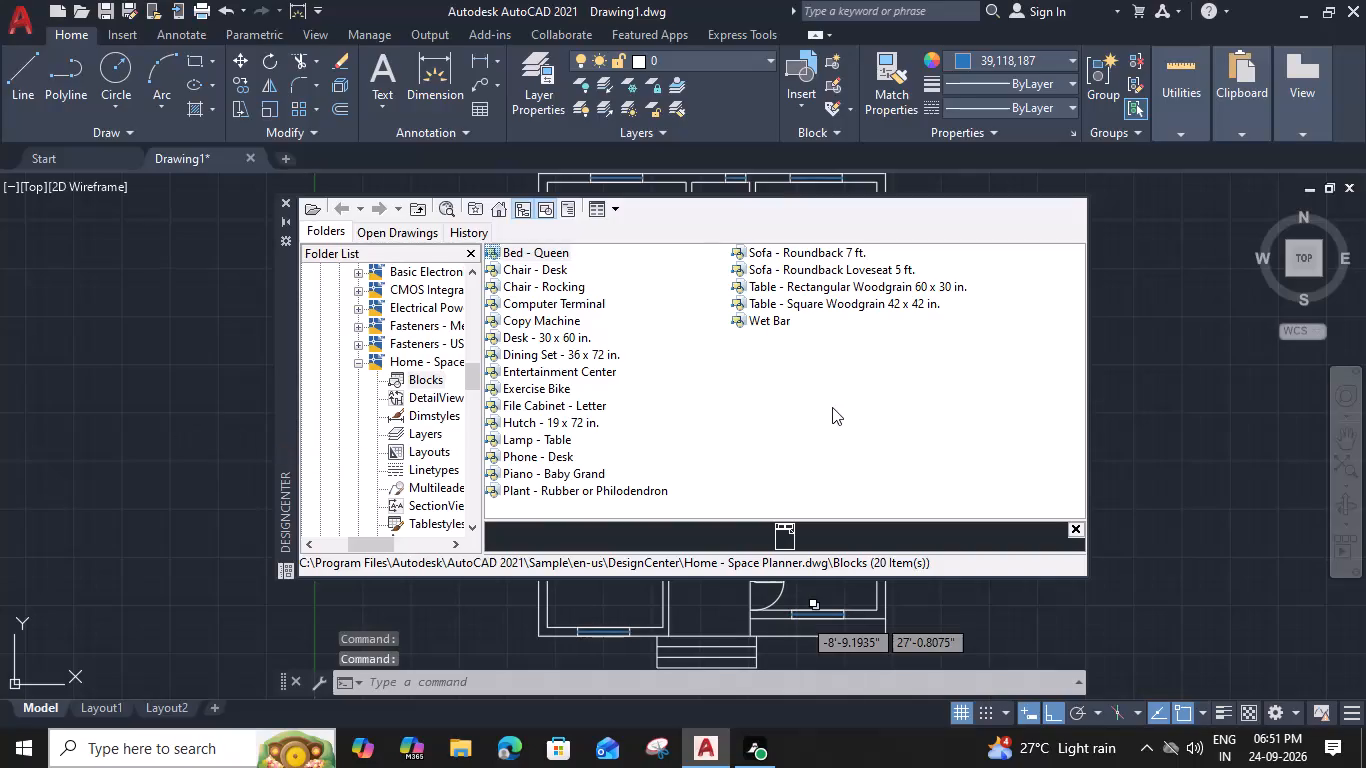
Close DesignCenter and move the queen bed block into the northwest bedroom, centring its headboard under the north window against the inner wall.
{"action": "left_click", "coordinate": [284, 200]}
{"action": "left_click", "coordinate": [802, 648]}
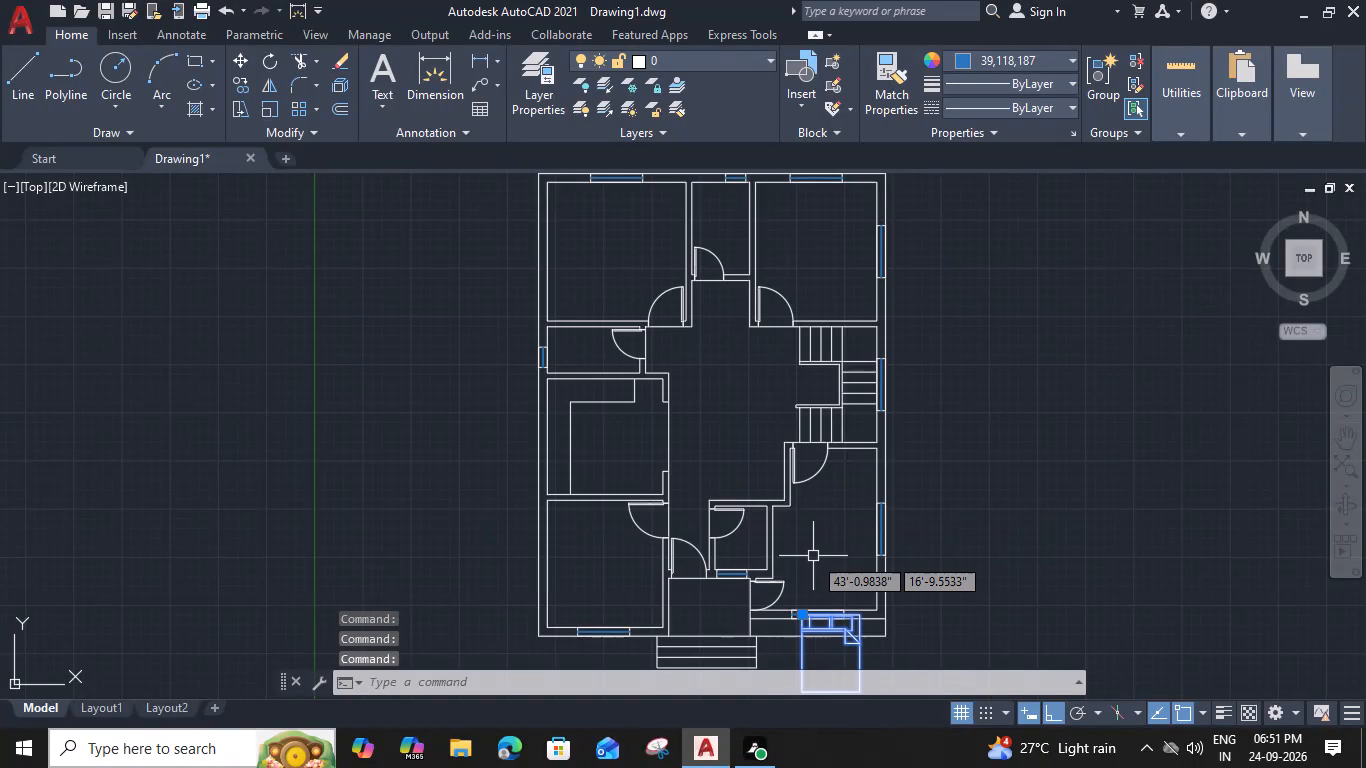
{"action": "key", "text": "c"}
{"action": "key", "text": "Escape"}
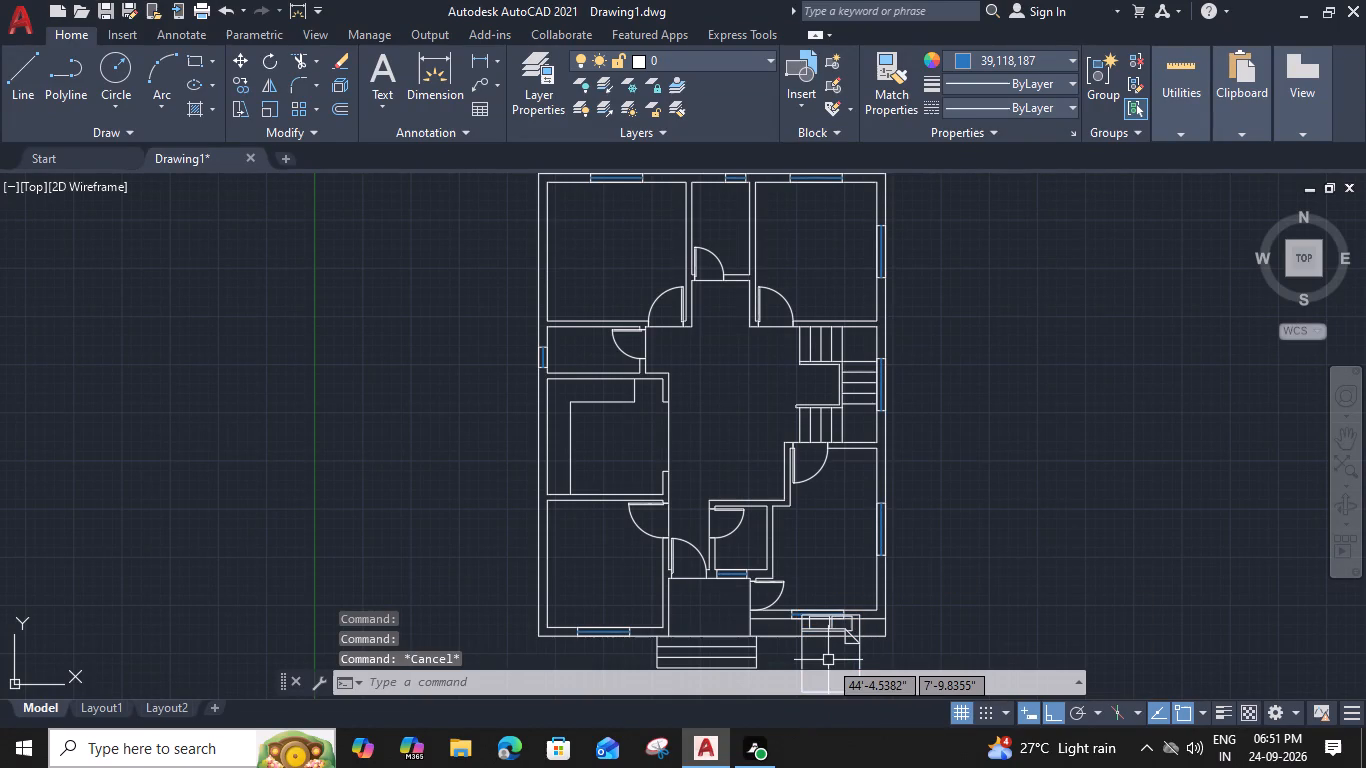
{"action": "left_click", "coordinate": [855, 655]}
{"action": "type", "text": "m"}
{"action": "key", "text": "space"}
{"action": "scroll", "coordinate": [840, 639], "scroll_direction": "up", "scroll_amount": 2}
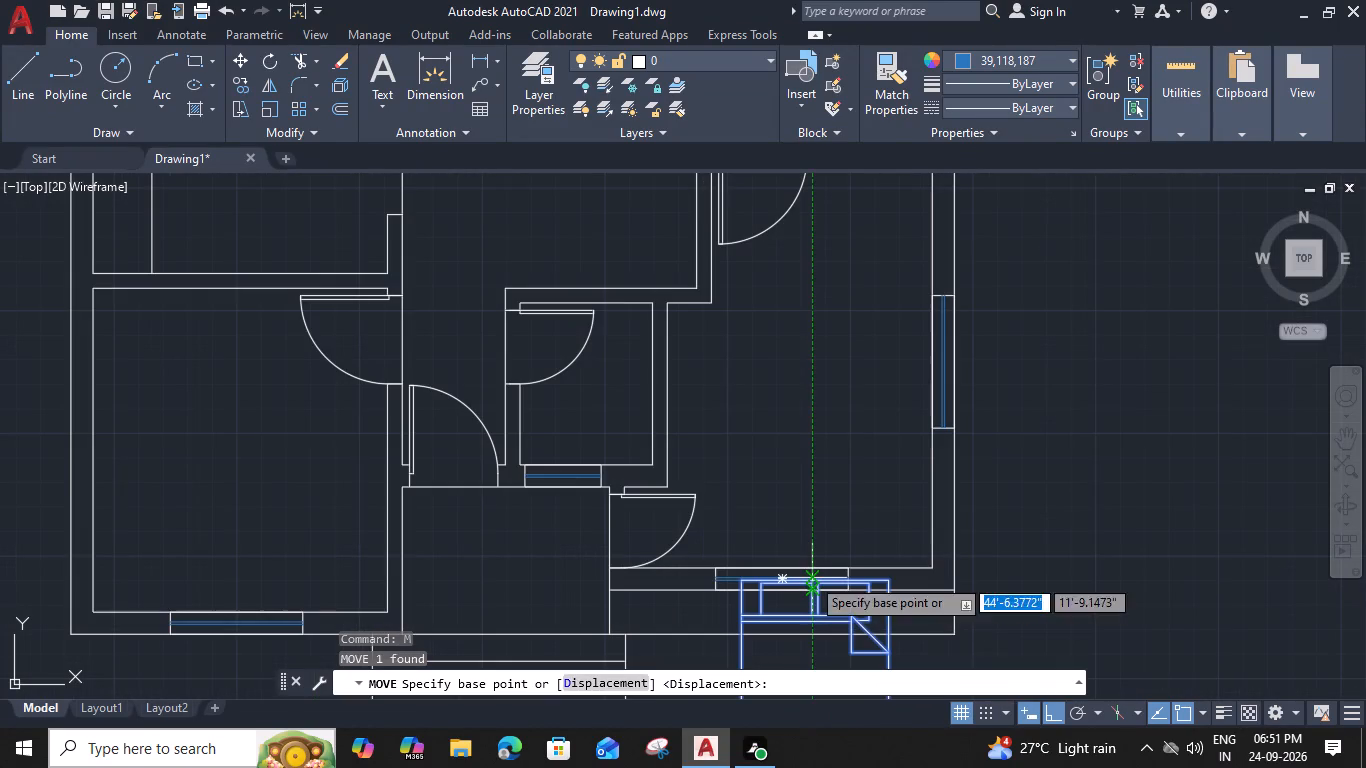
{"action": "left_click", "coordinate": [811, 577]}
{"action": "scroll", "coordinate": [639, 517], "scroll_direction": "down", "scroll_amount": 2}
{"action": "middle_click_drag", "start_coordinate": [562, 467], "coordinate": [673, 698]}
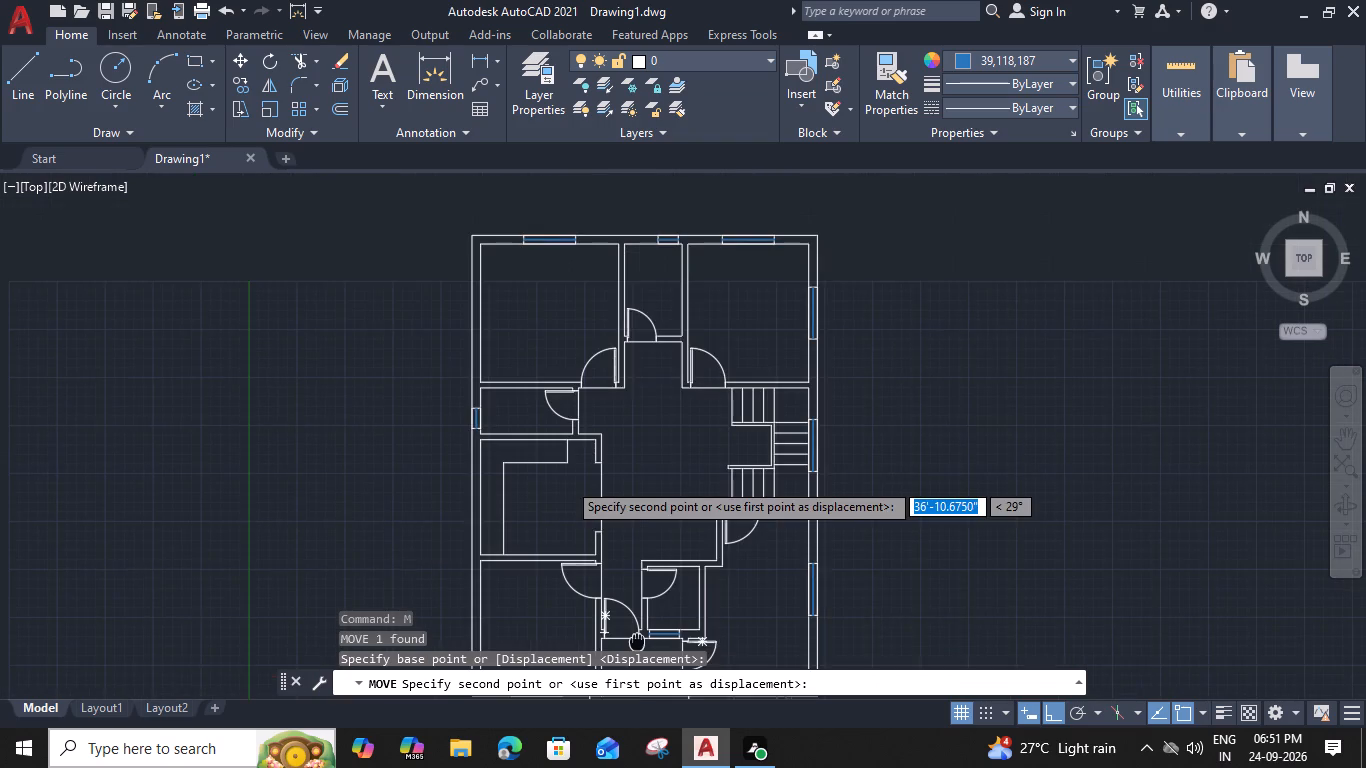
{"action": "scroll", "coordinate": [612, 329], "scroll_direction": "up", "scroll_amount": 2}
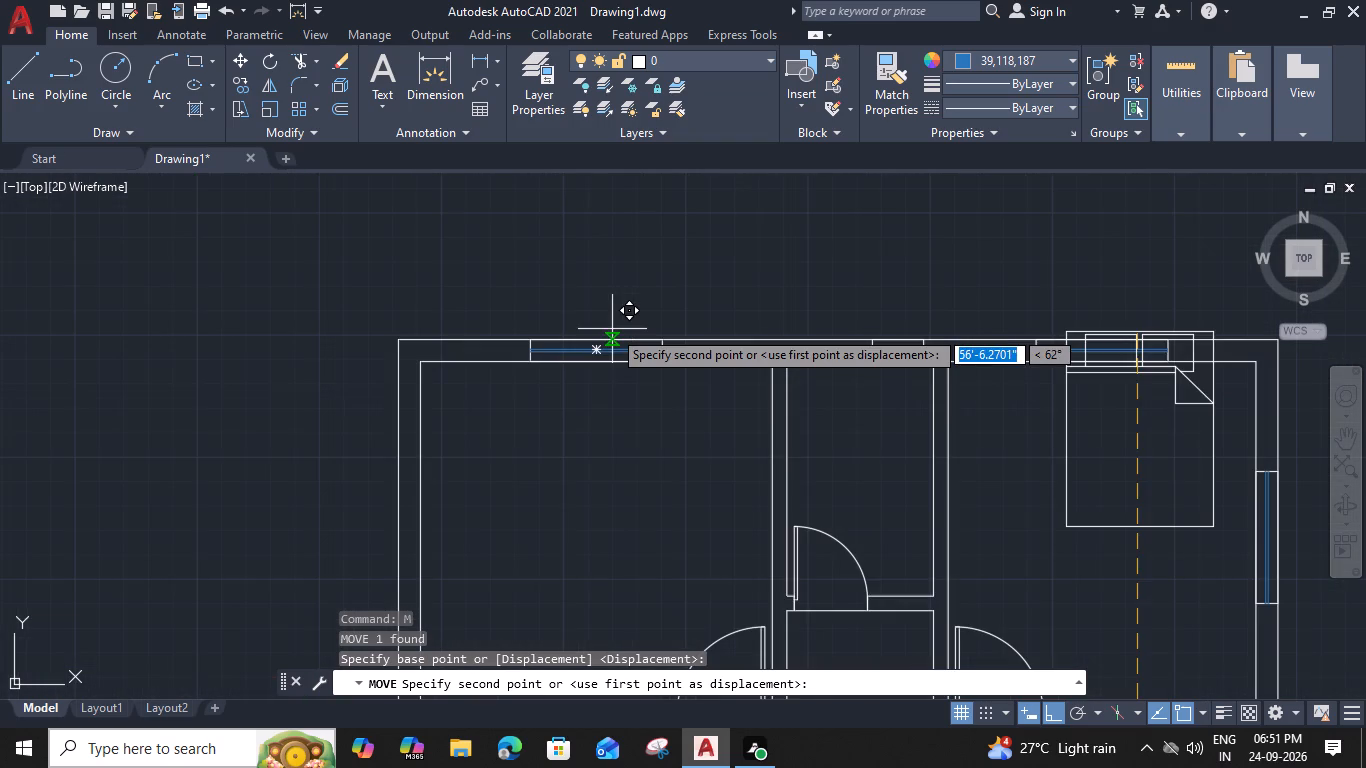
{"action": "left_click", "coordinate": [595, 363]}
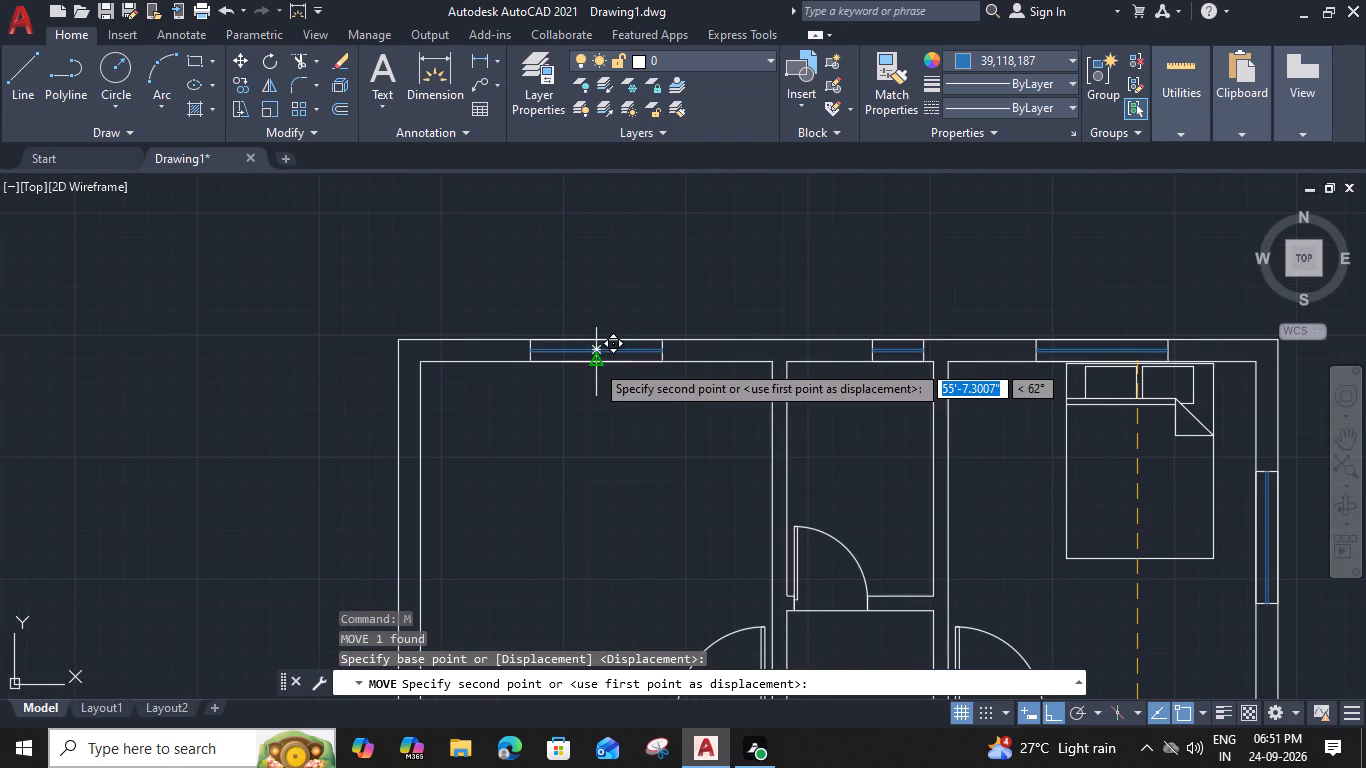
Copy the queen bed from the northwest bedroom to the northeast bedroom, centring its headboard under the north window.
{"action": "scroll", "coordinate": [595, 363], "scroll_direction": "down", "scroll_amount": 2}
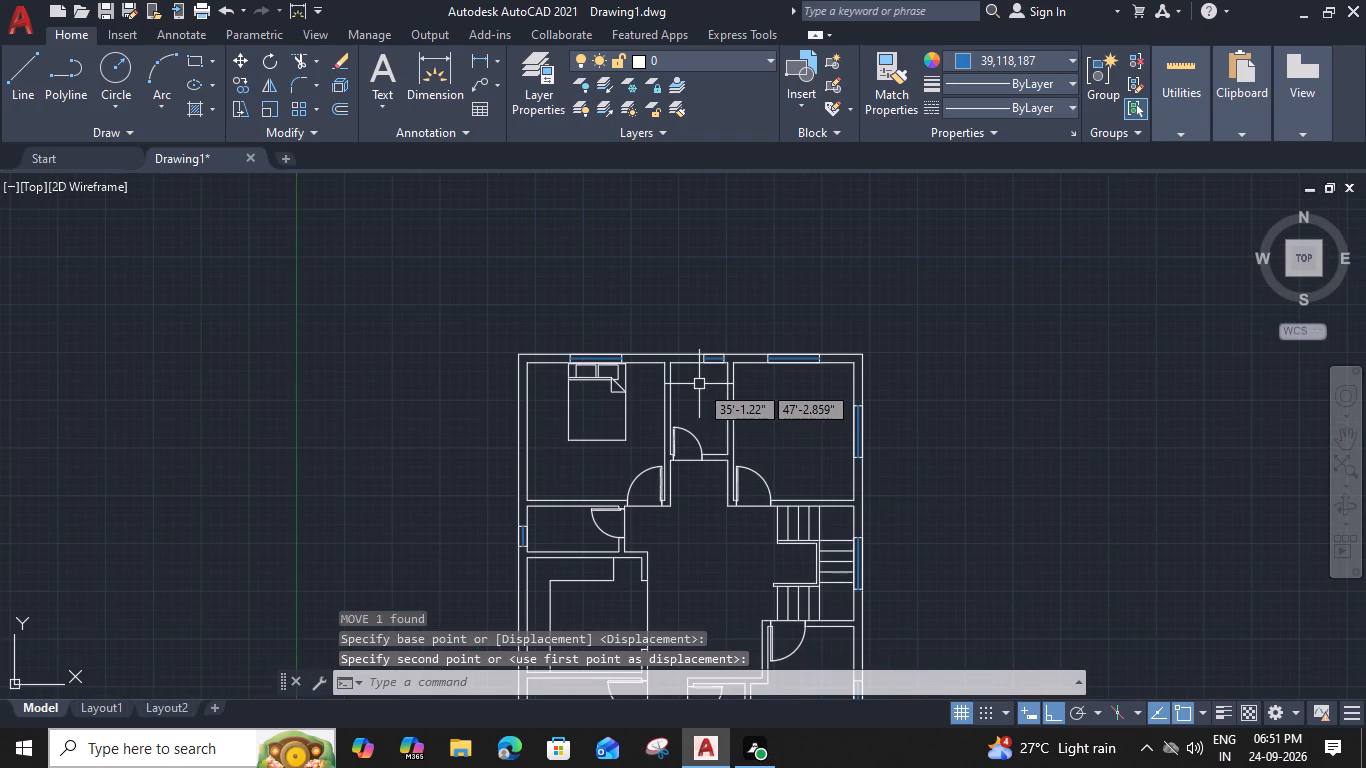
{"action": "left_click", "coordinate": [620, 400]}
{"action": "left_click", "coordinate": [582, 434]}
{"action": "left_click", "coordinate": [584, 434]}
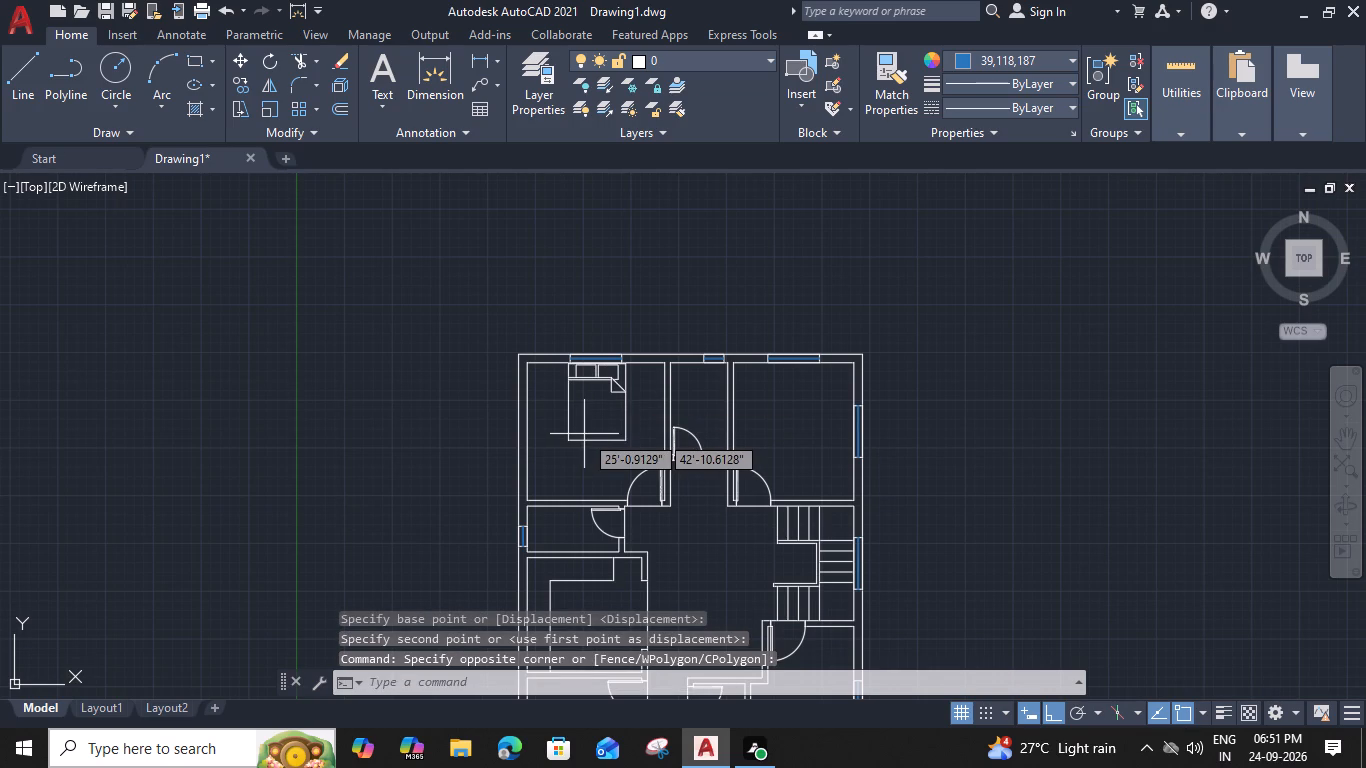
{"action": "left_click", "coordinate": [575, 454]}
{"action": "key", "text": "c"}
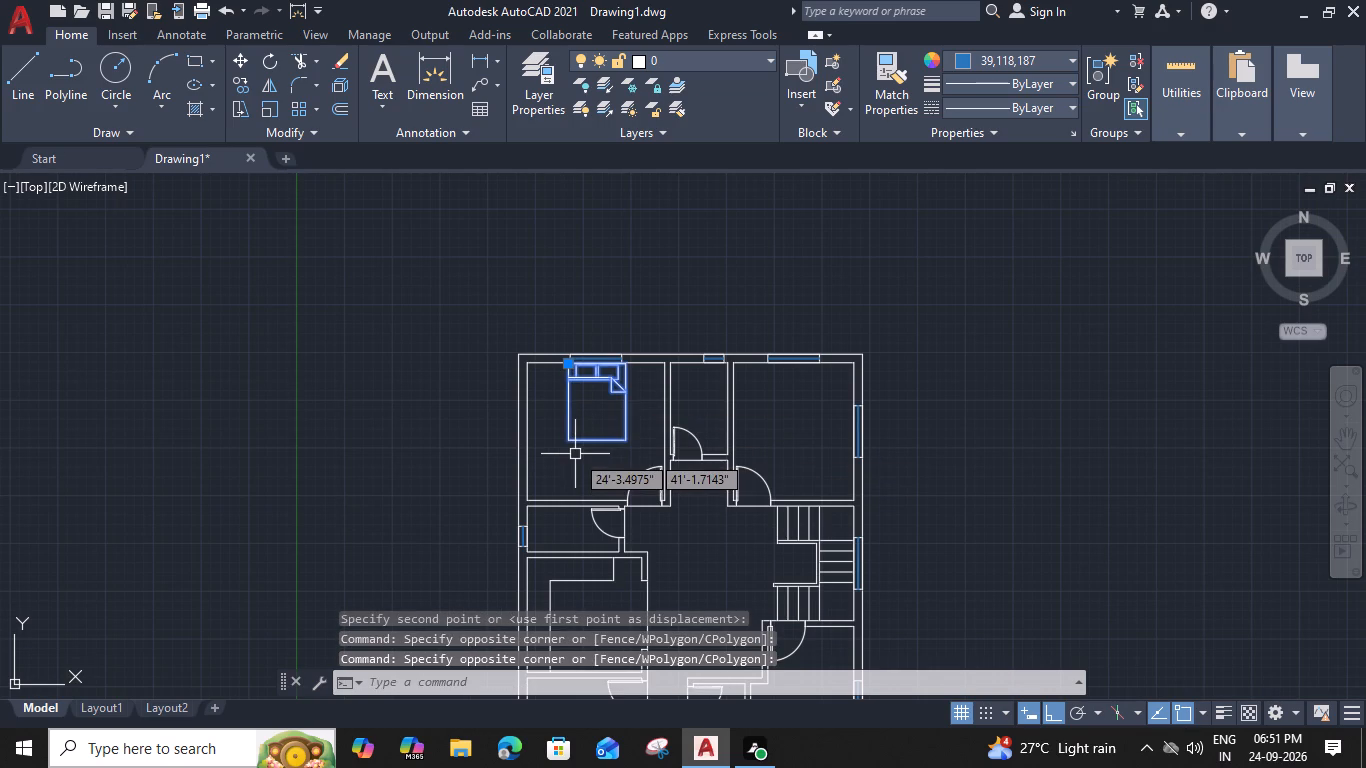
{"action": "key", "text": "o"}
{"action": "key", "text": "space"}
{"action": "scroll", "coordinate": [577, 337], "scroll_direction": "up", "scroll_amount": 2}
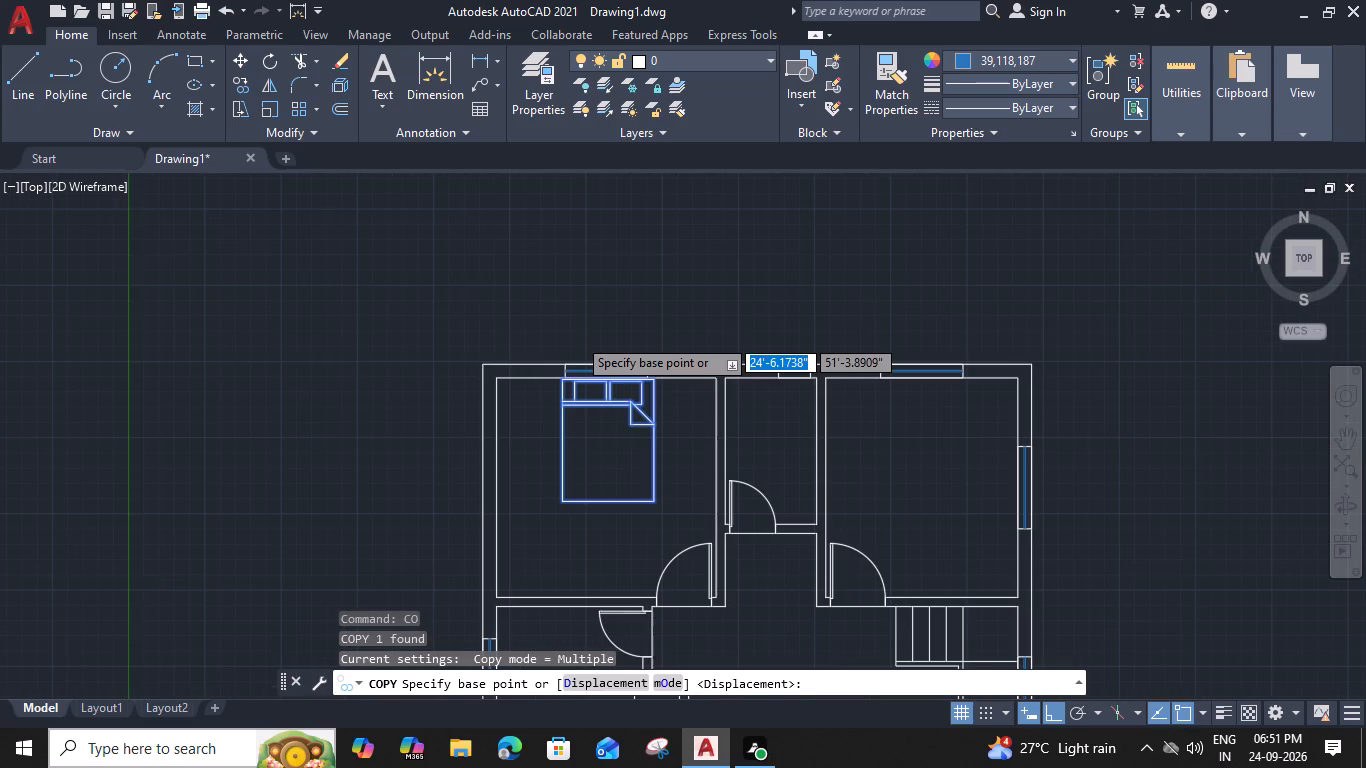
{"action": "scroll", "coordinate": [626, 407], "scroll_direction": "up", "scroll_amount": 4}
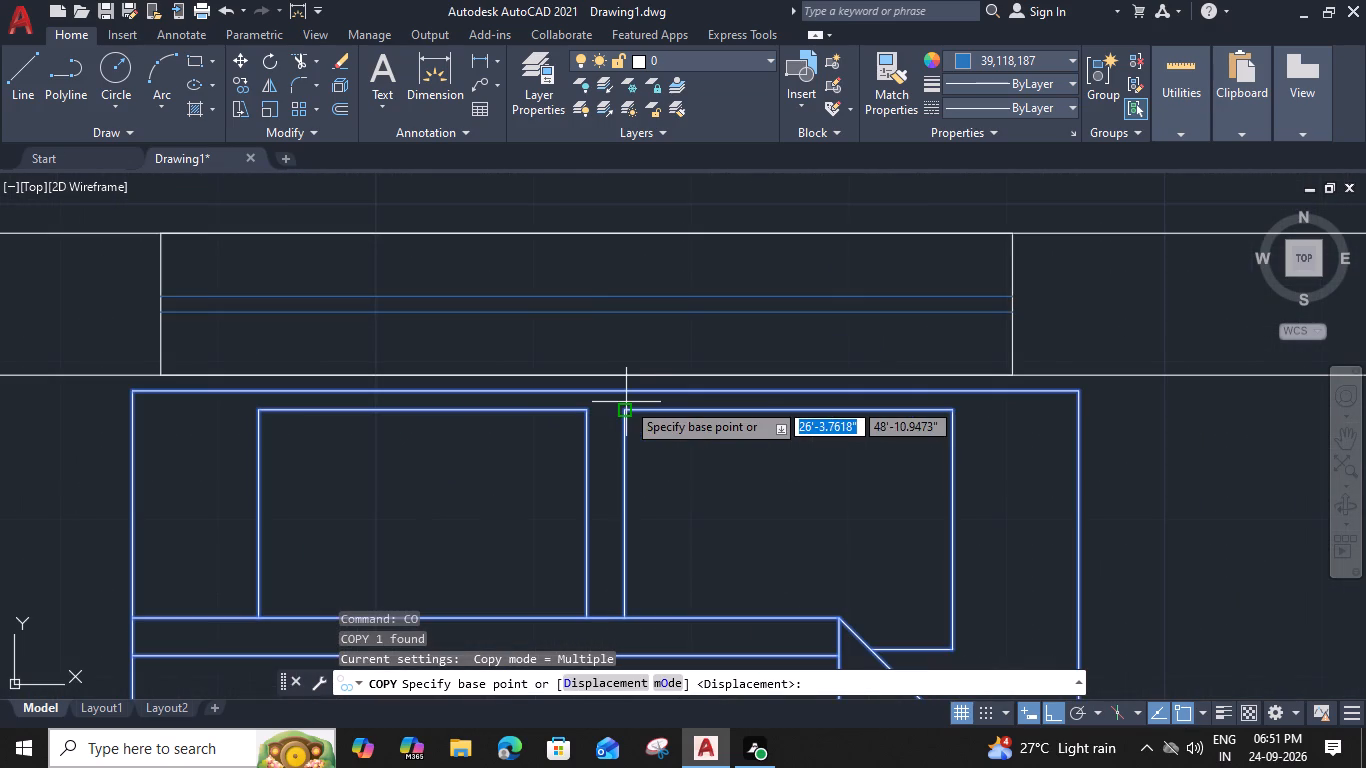
{"action": "left_click", "coordinate": [603, 391]}
{"action": "scroll", "coordinate": [593, 397], "scroll_direction": "down", "scroll_amount": 4}
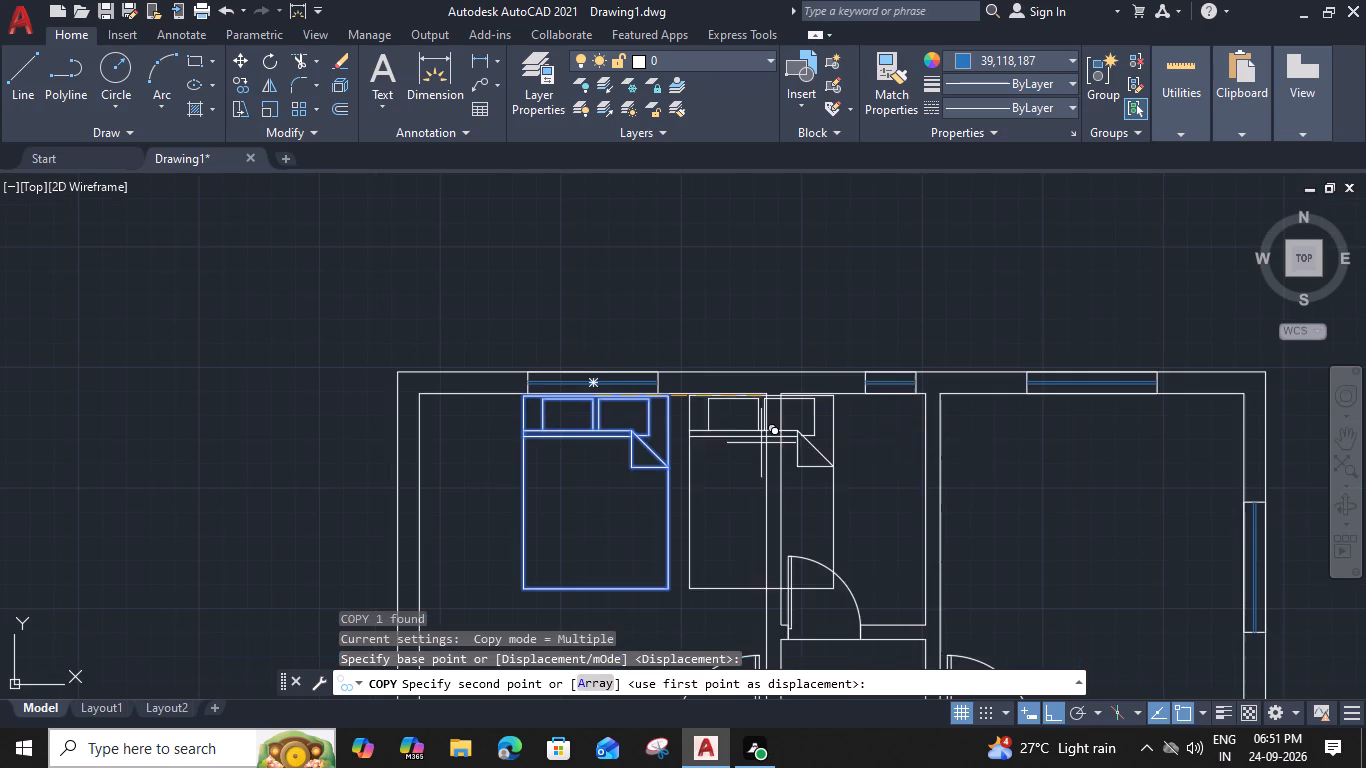
{"action": "middle_click_drag", "start_coordinate": [788, 430], "coordinate": [572, 419]}
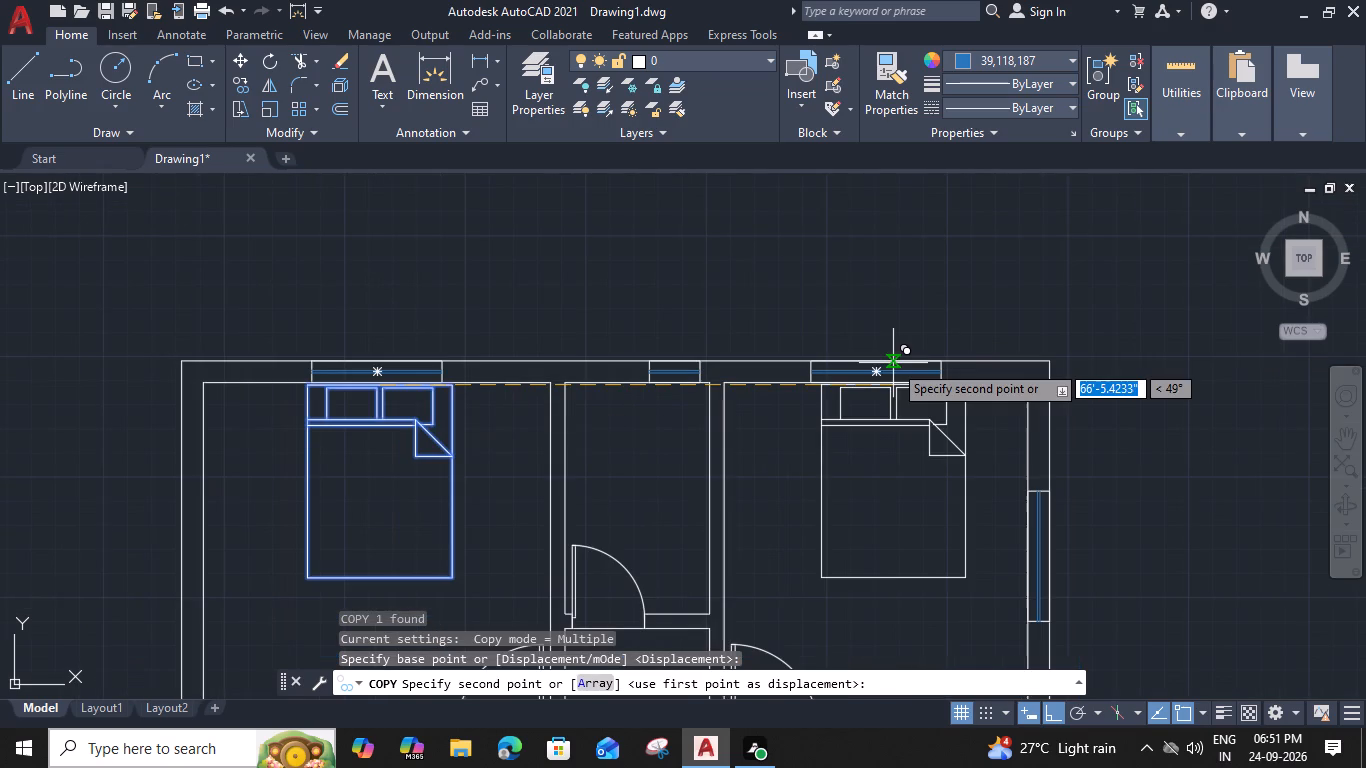
{"action": "left_click", "coordinate": [879, 380]}
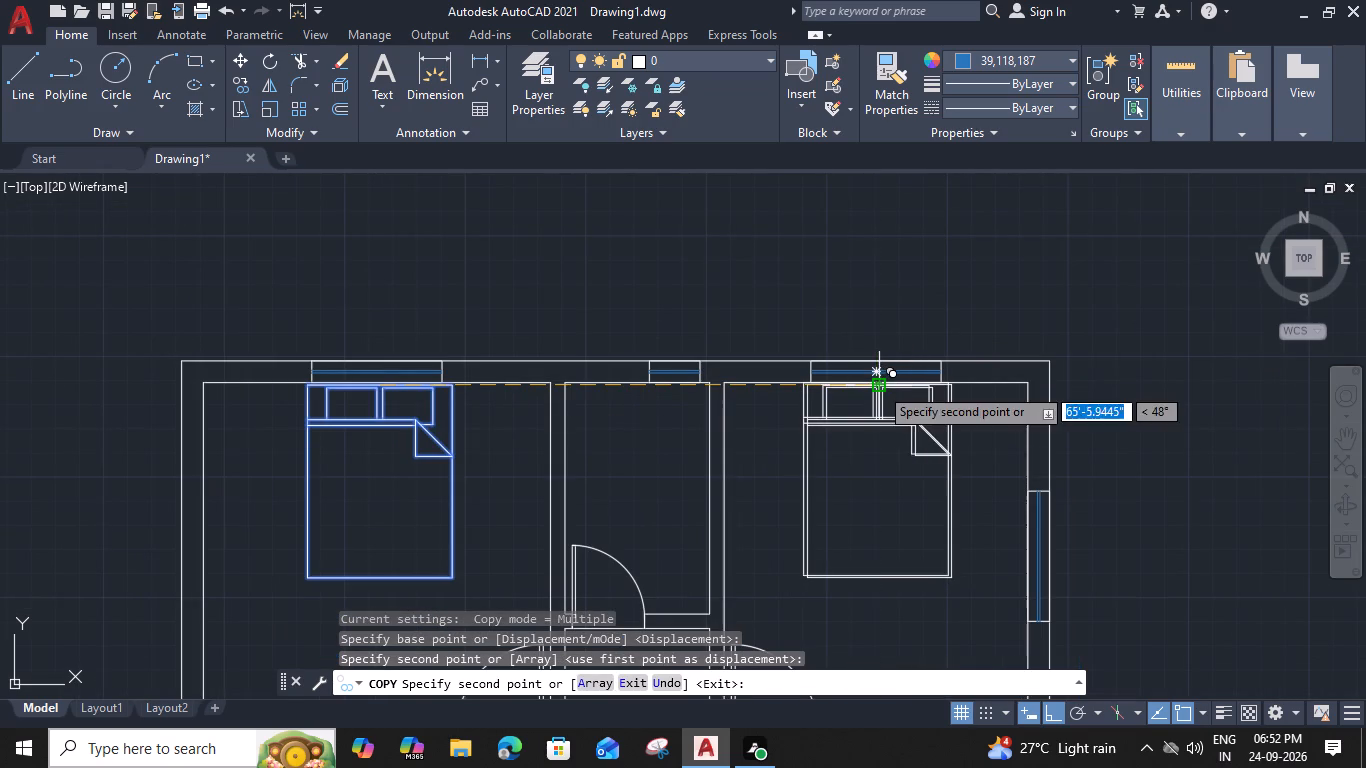
{"action": "key", "text": "Escape"}
Copy the northwest bedroom's bed into the southwest bedroom, using the midpoint of its foot edge as base point.
{"action": "middle_click_drag", "start_coordinate": [685, 468], "coordinate": [721, 264]}
{"action": "left_click", "coordinate": [518, 356]}
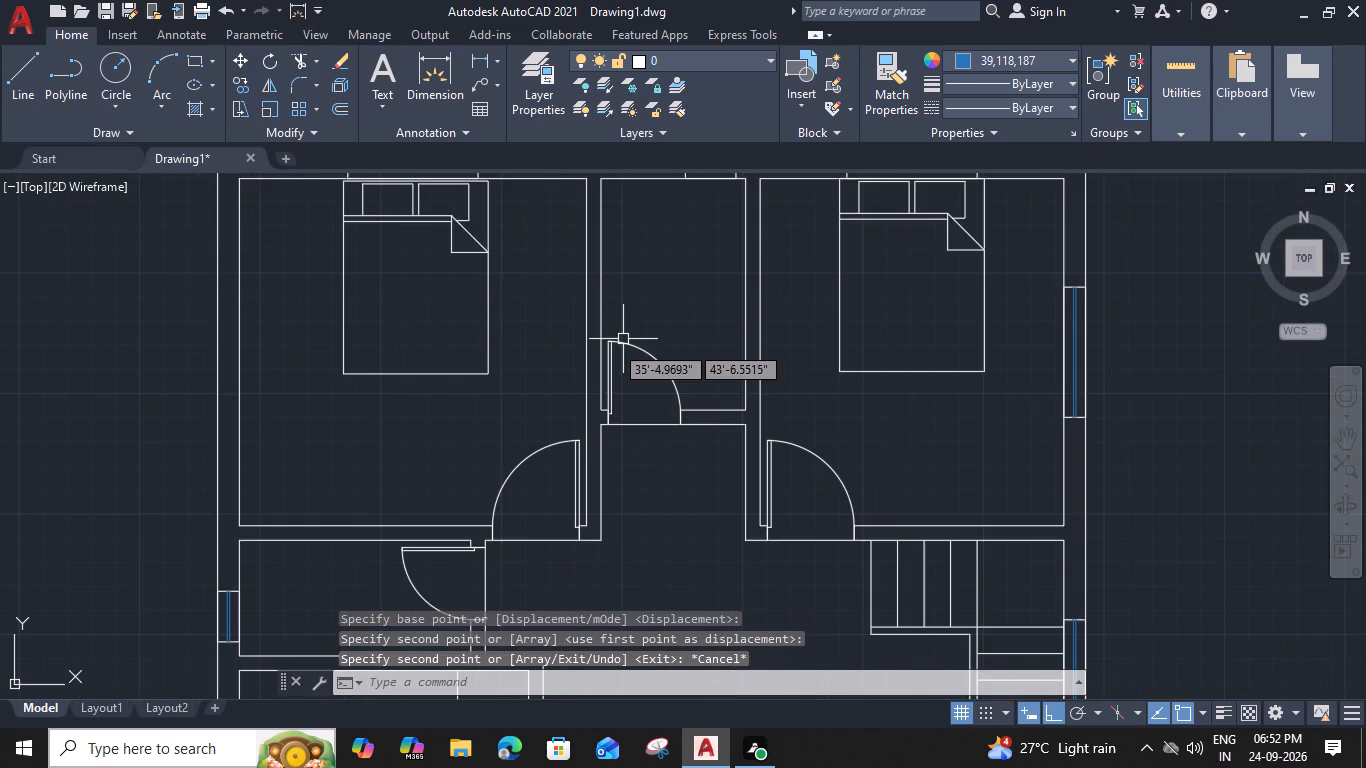
{"action": "left_click", "coordinate": [404, 423]}
{"action": "type", "text": "co"}
{"action": "key", "text": "space"}
{"action": "left_click", "coordinate": [422, 369]}
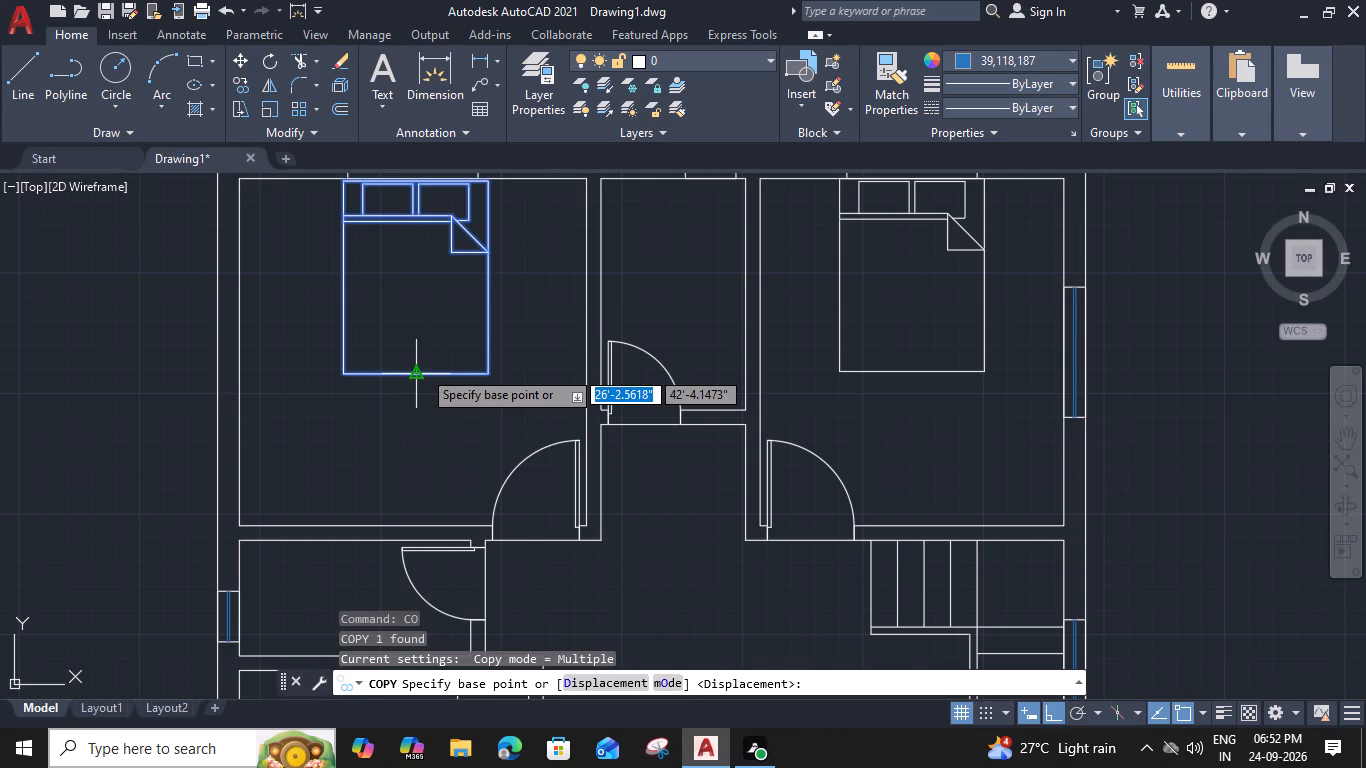
{"action": "scroll", "coordinate": [422, 413], "scroll_direction": "down", "scroll_amount": 3}
{"action": "middle_click_drag", "start_coordinate": [402, 520], "coordinate": [444, 217]}
{"action": "left_click", "coordinate": [458, 430]}
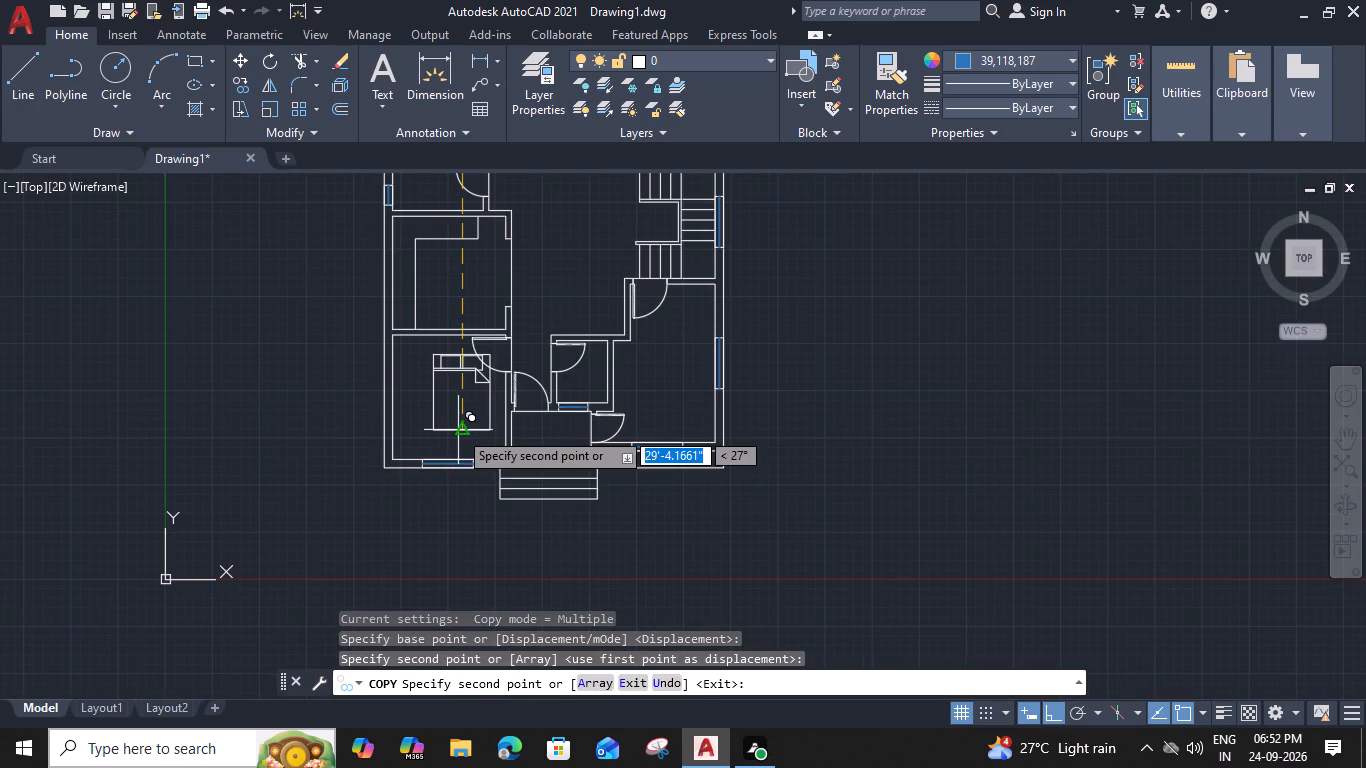
{"action": "key", "text": "Escape"}
Rotate the southwest bedroom's bed 90° counterclockwise about its northwest corner.
{"action": "left_click", "coordinate": [432, 422]}
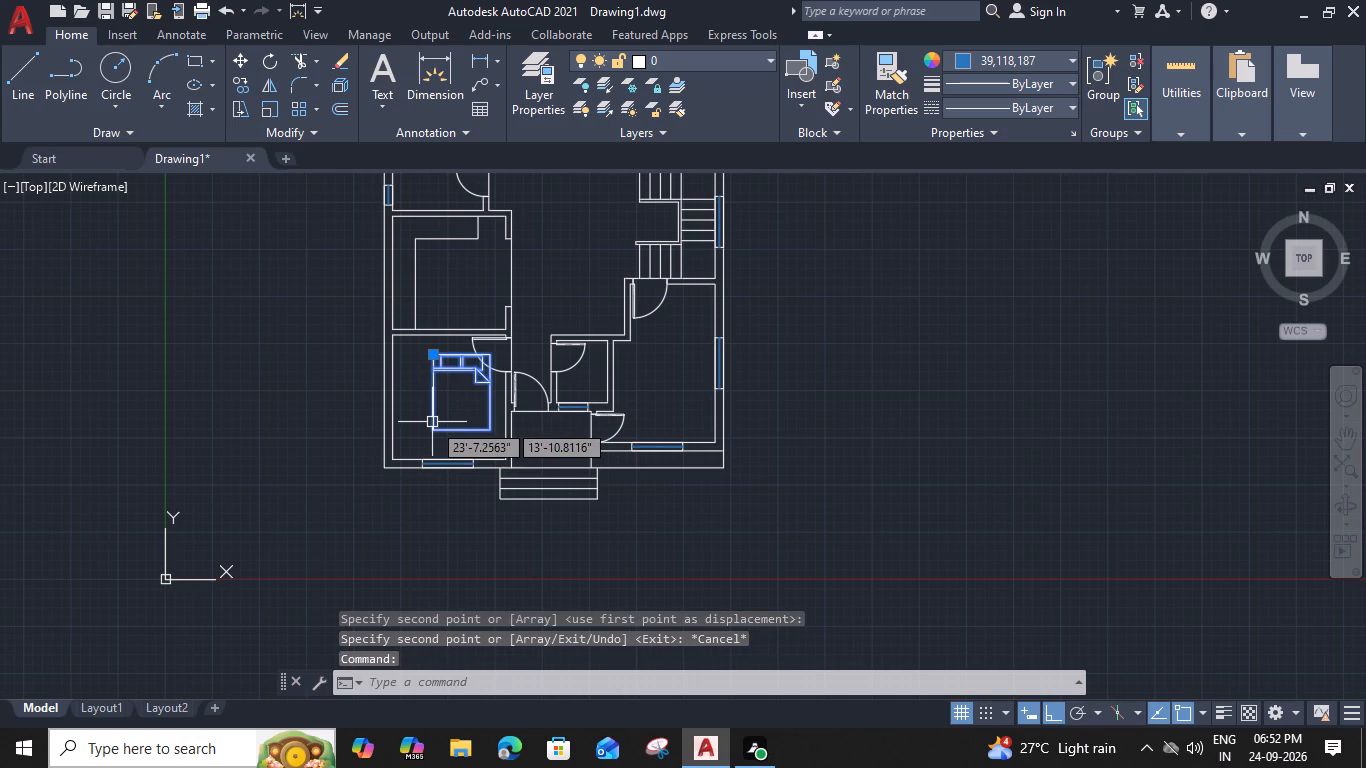
{"action": "type", "text": "ro"}
{"action": "key", "text": "space"}
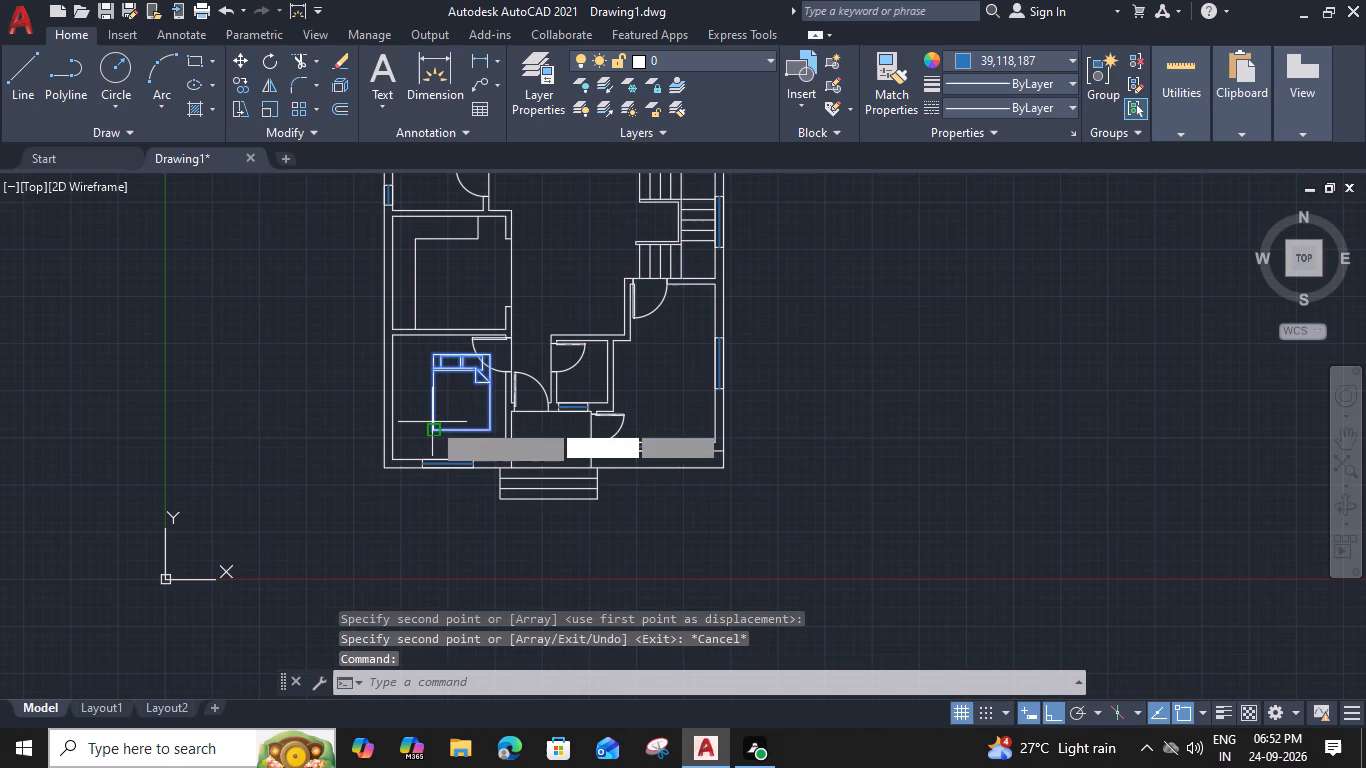
{"action": "left_click", "coordinate": [432, 355]}
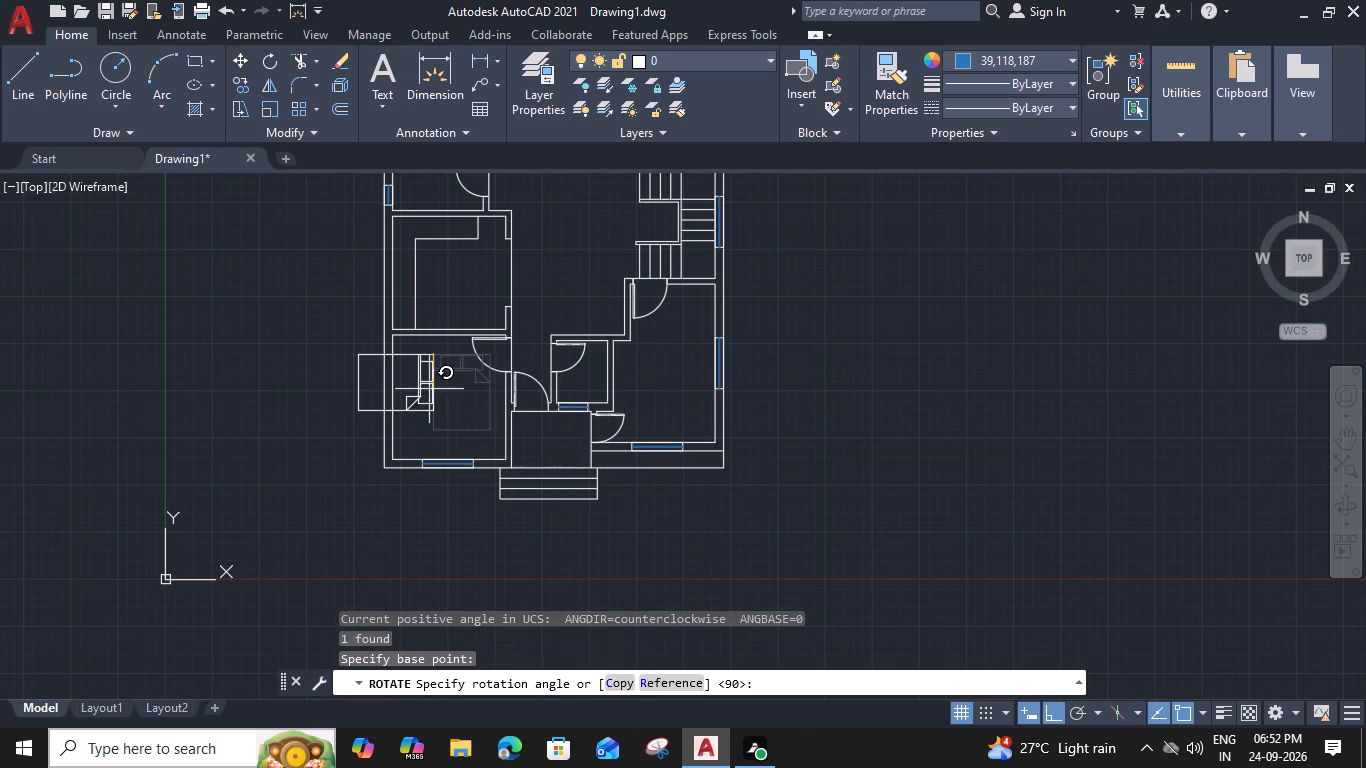
{"action": "scroll", "coordinate": [430, 340], "scroll_direction": "up", "scroll_amount": 4}
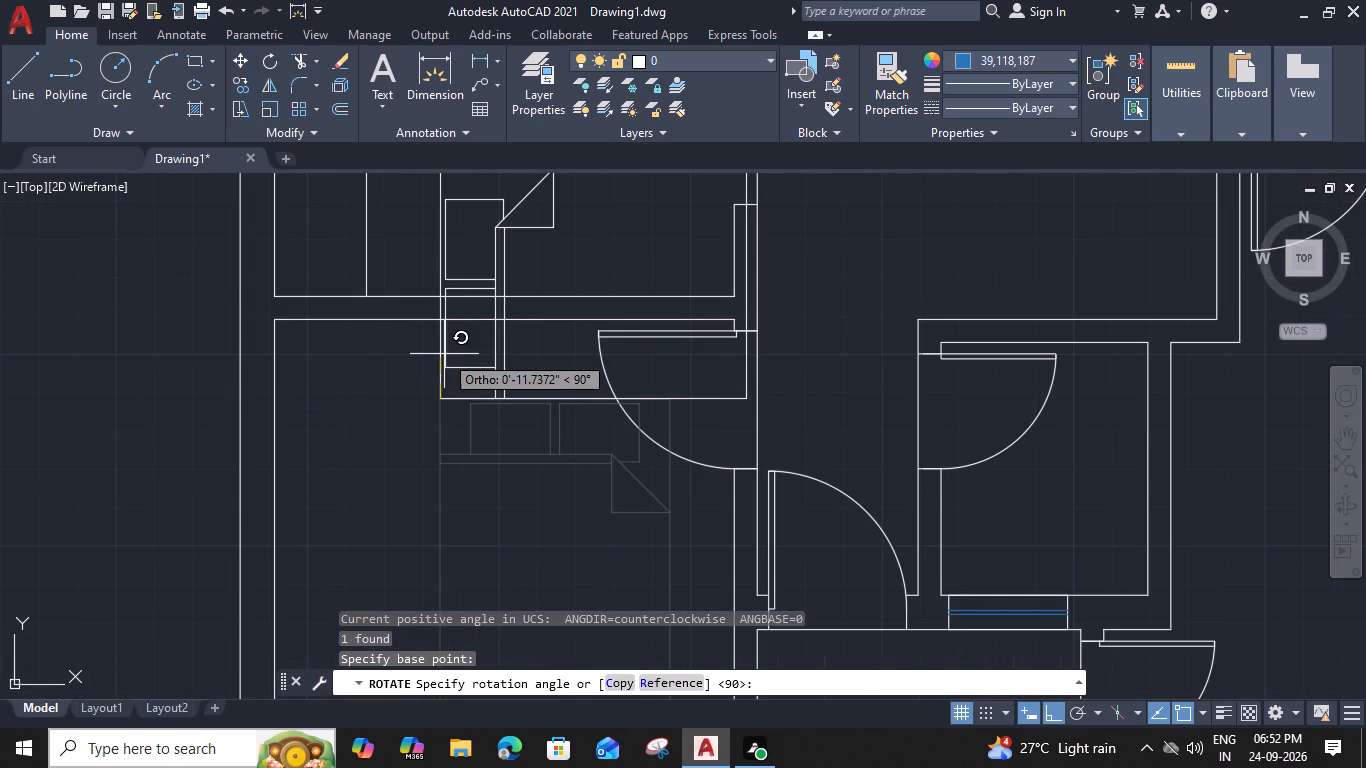
{"action": "left_click", "coordinate": [440, 354]}
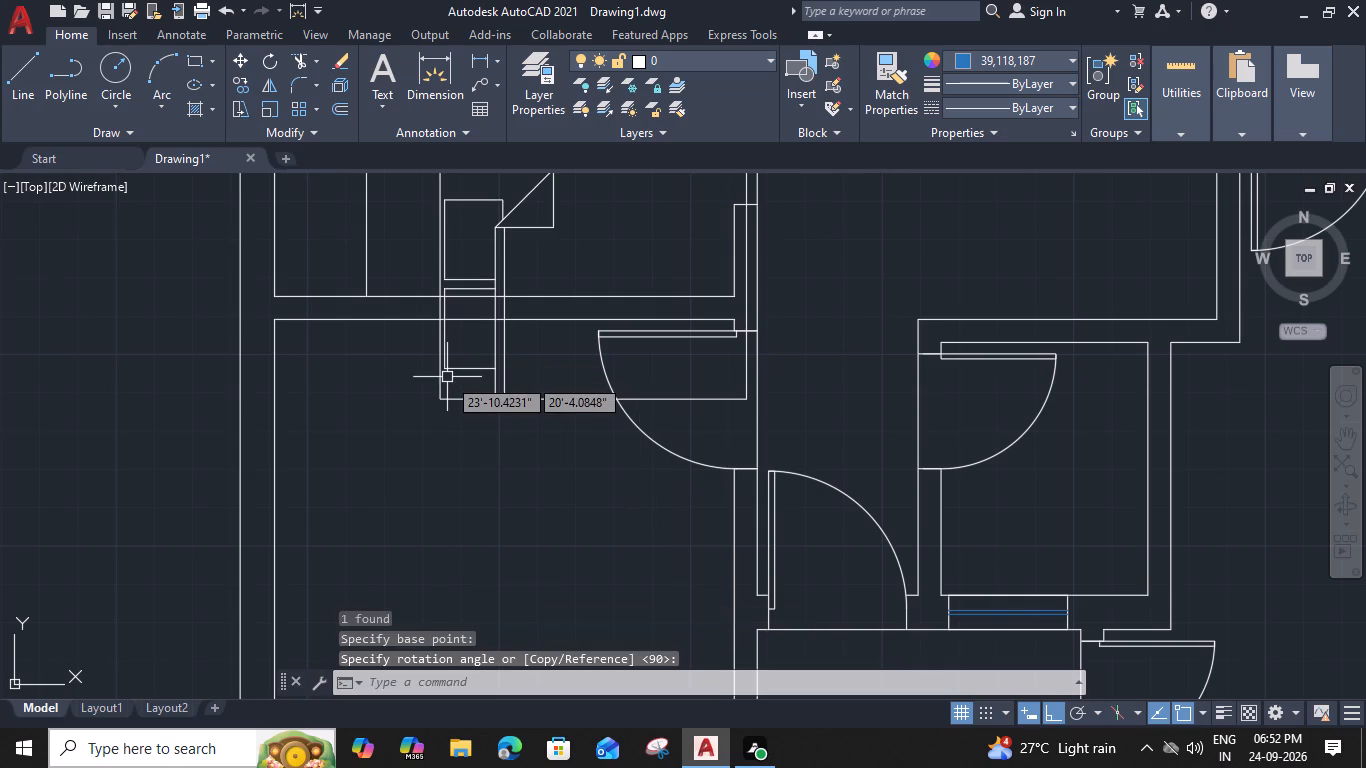
Move the rotated bed so its headboard's midpoint meets the midpoint of the southwest bedroom's inner west wall.
{"action": "left_click", "coordinate": [445, 386]}
{"action": "left_click", "coordinate": [408, 449]}
{"action": "key", "text": "m"}
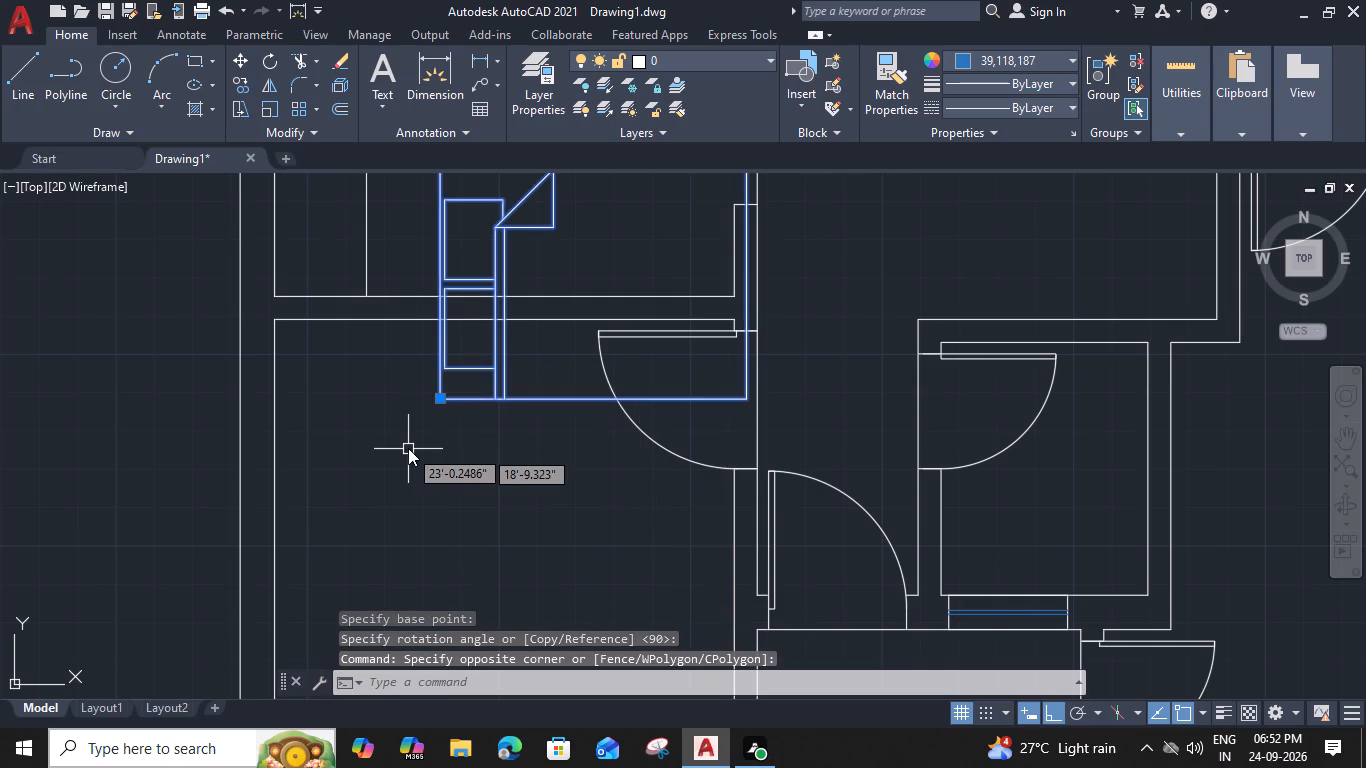
{"action": "key", "text": "space"}
{"action": "left_click", "coordinate": [437, 281]}
{"action": "middle_click_drag", "start_coordinate": [378, 474], "coordinate": [583, 218]}
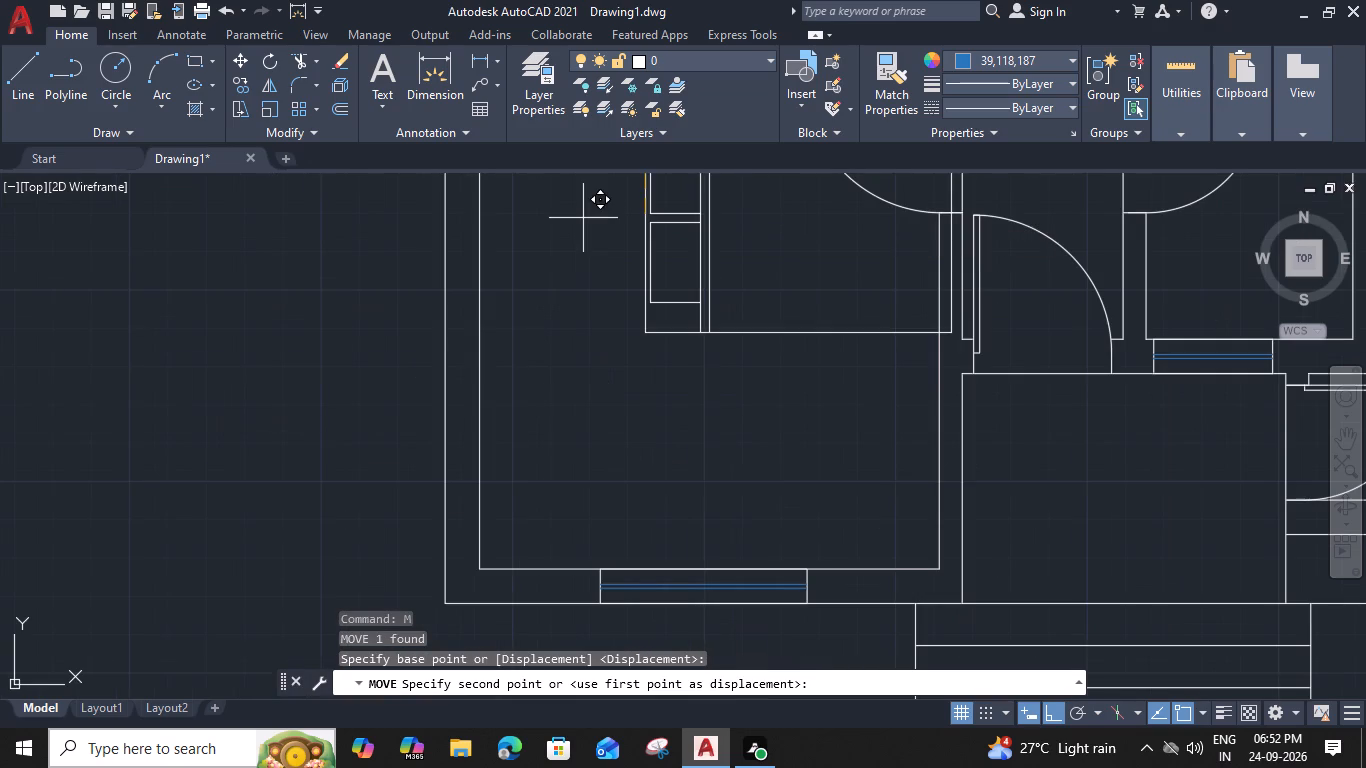
{"action": "scroll", "coordinate": [479, 339], "scroll_direction": "down", "scroll_amount": 2}
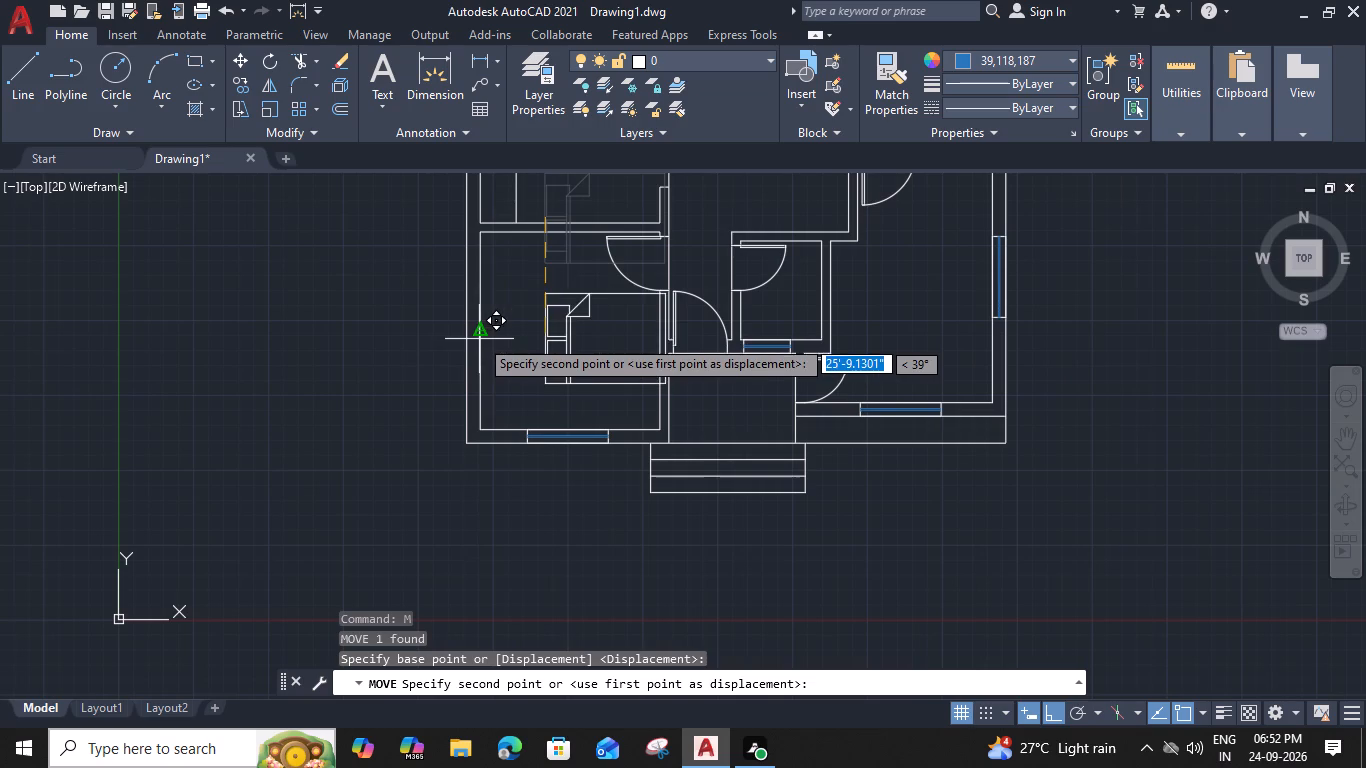
{"action": "left_click", "coordinate": [481, 332]}
Set the current object colour to ByLayer.
{"action": "scroll", "coordinate": [736, 405], "scroll_direction": "down", "scroll_amount": 1}
{"action": "middle_click_drag", "start_coordinate": [768, 397], "coordinate": [758, 400]}
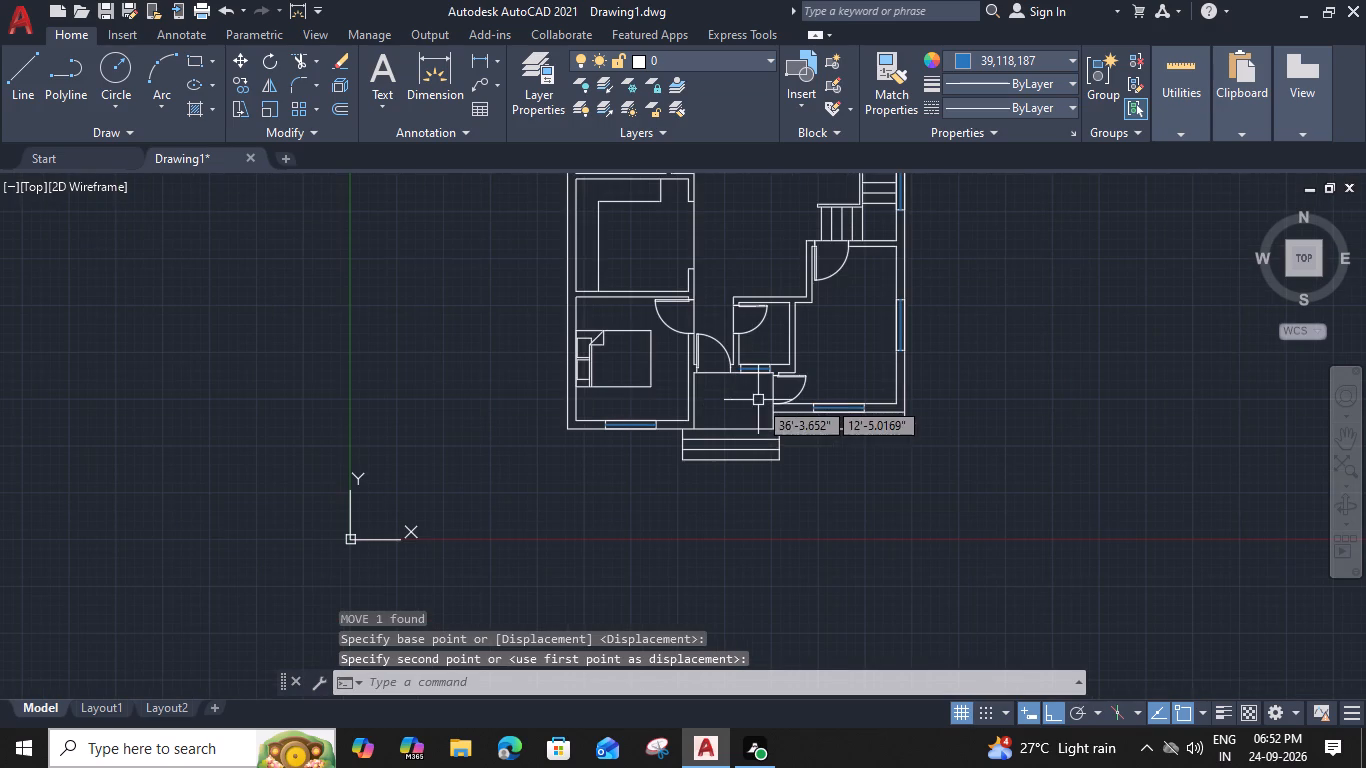
{"action": "middle_click_drag", "start_coordinate": [758, 400], "coordinate": [652, 486]}
{"action": "scroll", "coordinate": [652, 486], "scroll_direction": "down", "scroll_amount": 2}
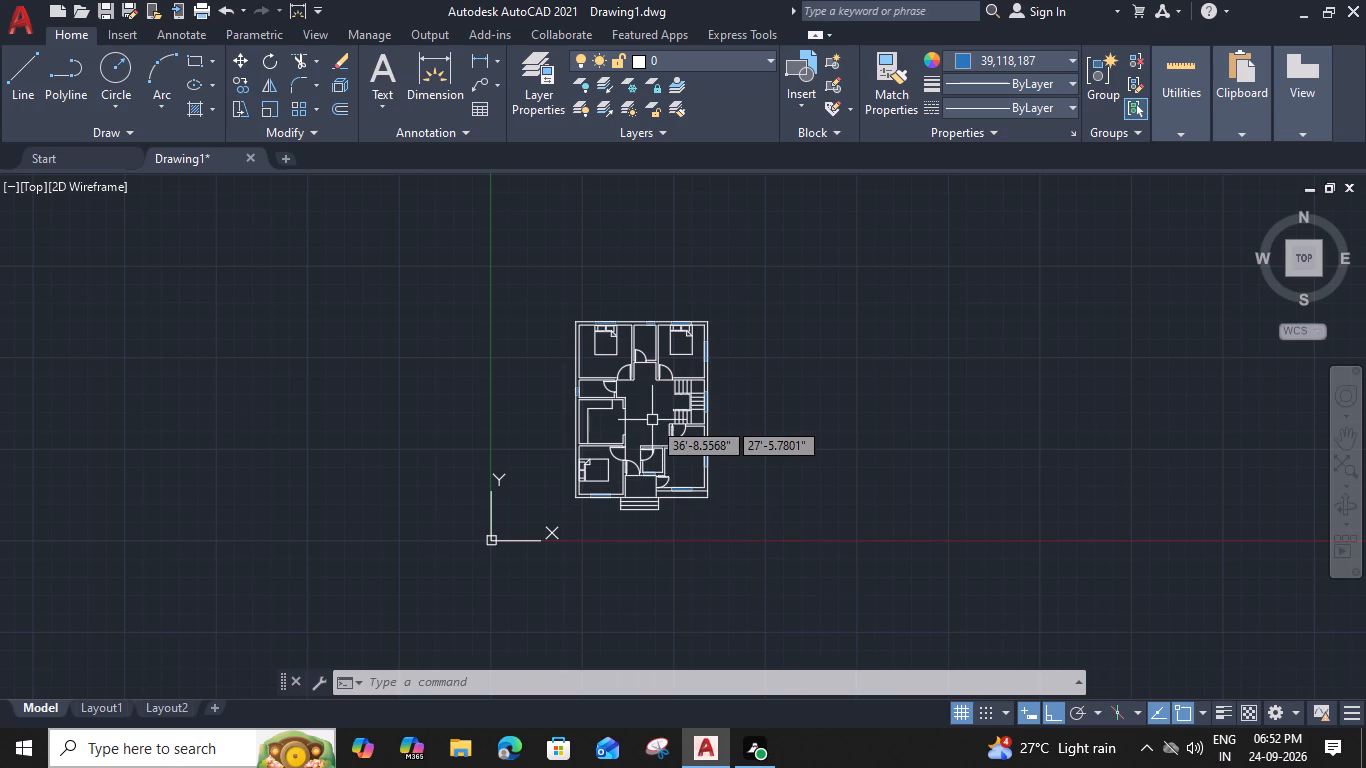
{"action": "scroll", "coordinate": [563, 389], "scroll_direction": "up", "scroll_amount": 4}
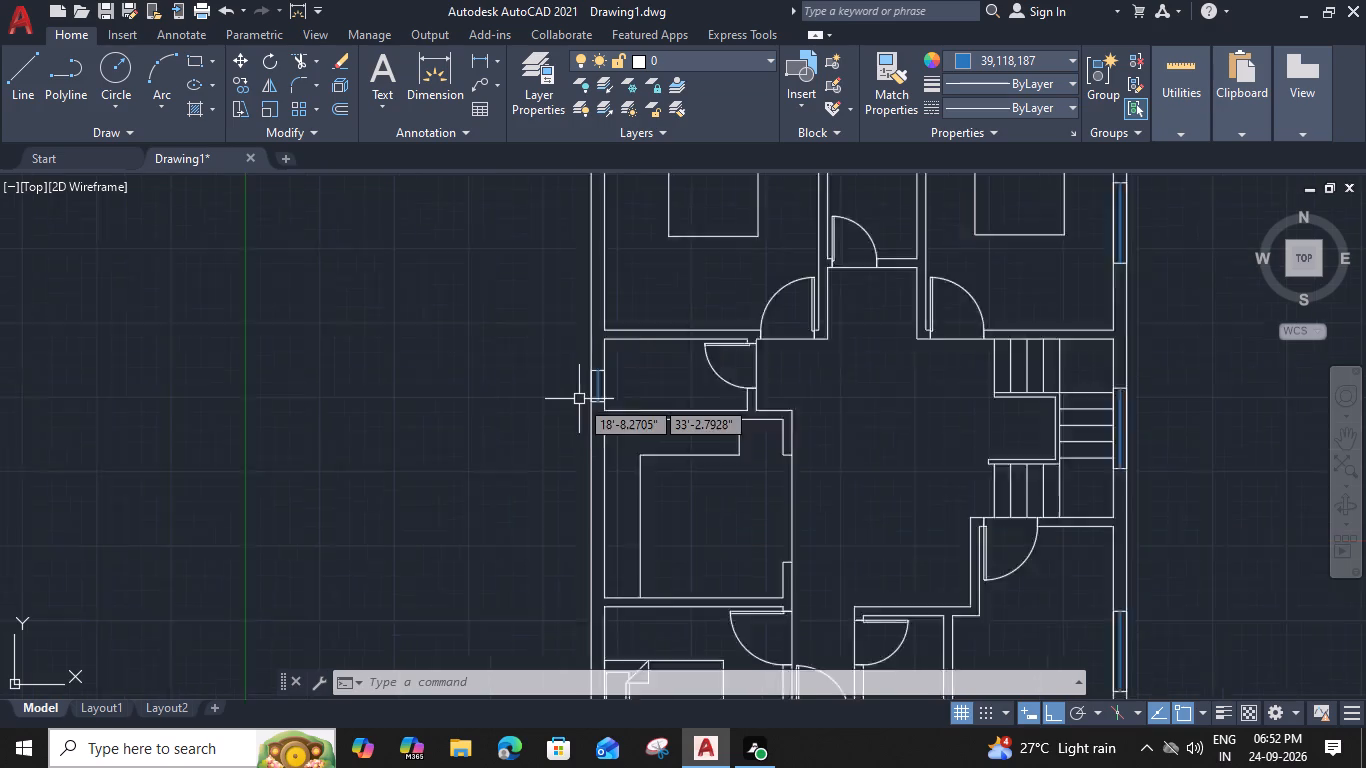
{"action": "left_click", "coordinate": [997, 56]}
{"action": "left_click", "coordinate": [1003, 86]}
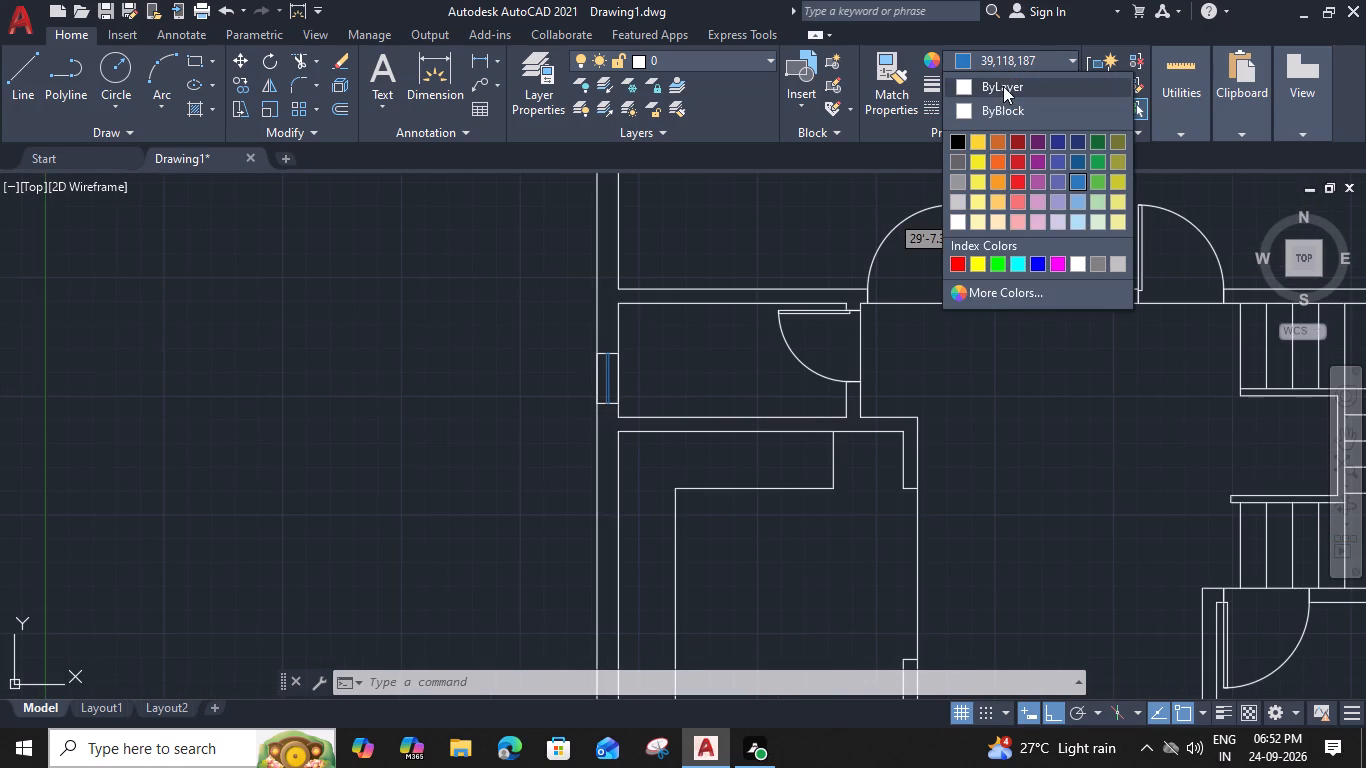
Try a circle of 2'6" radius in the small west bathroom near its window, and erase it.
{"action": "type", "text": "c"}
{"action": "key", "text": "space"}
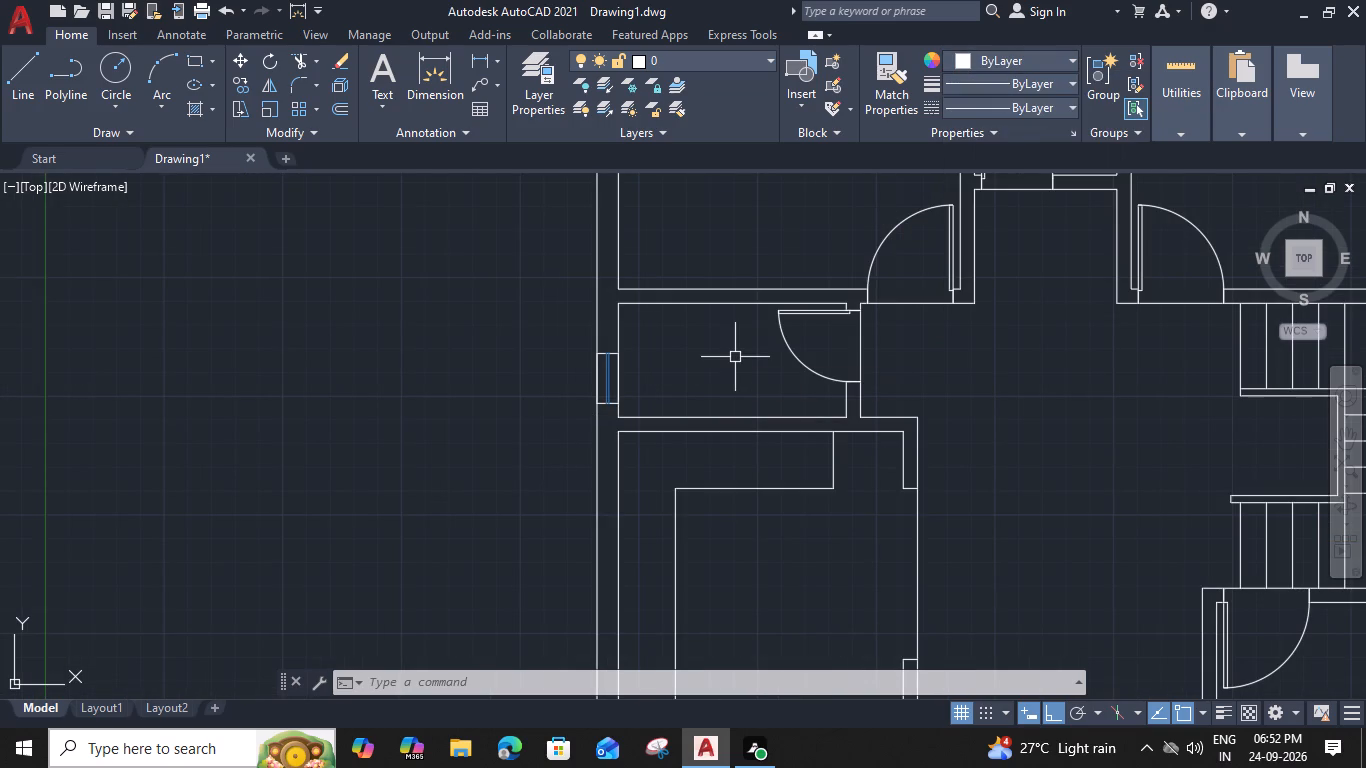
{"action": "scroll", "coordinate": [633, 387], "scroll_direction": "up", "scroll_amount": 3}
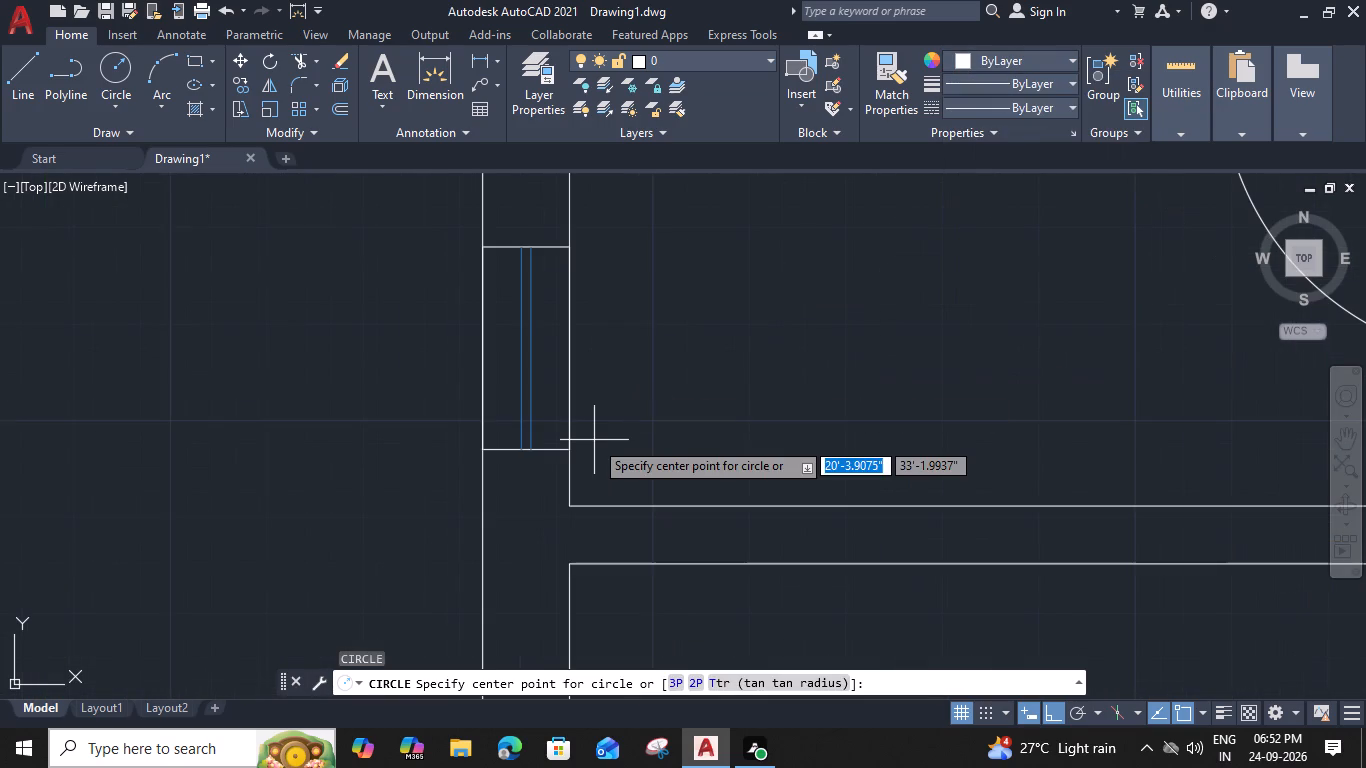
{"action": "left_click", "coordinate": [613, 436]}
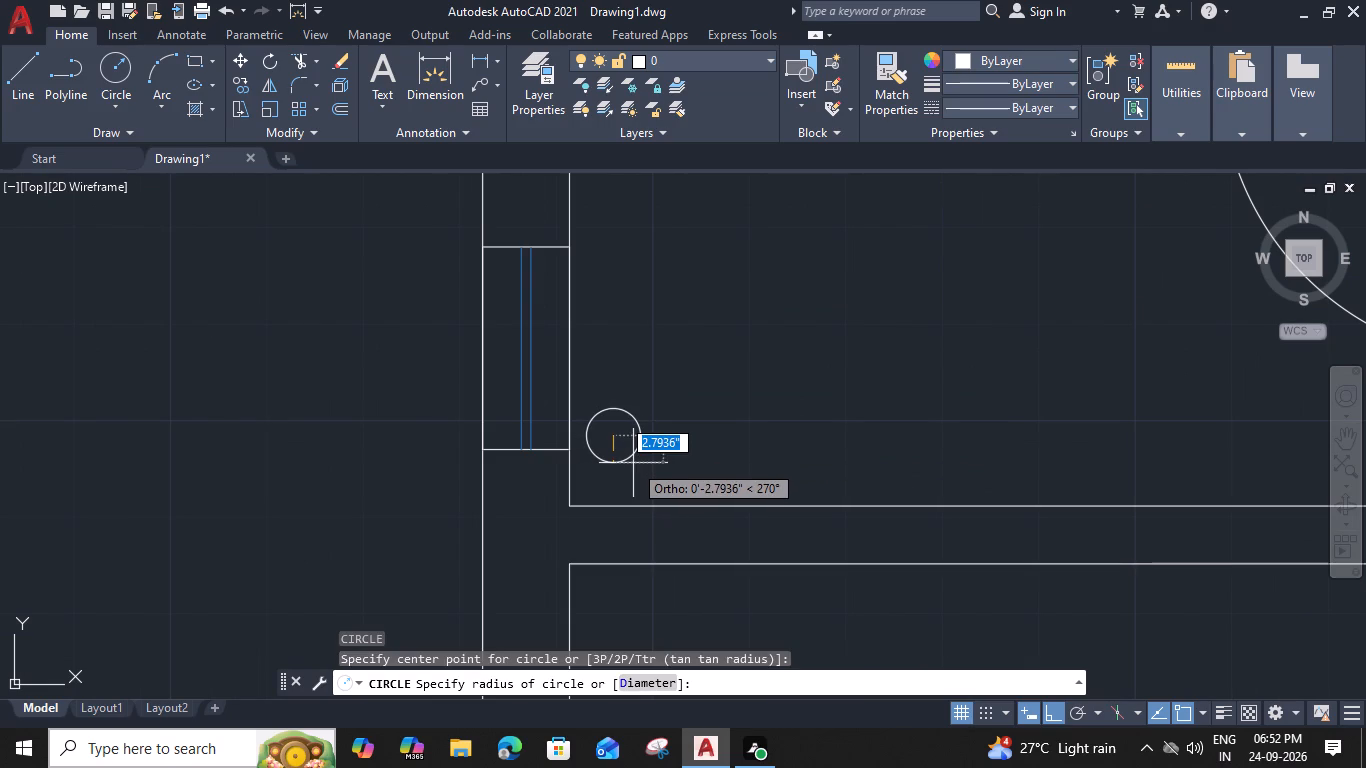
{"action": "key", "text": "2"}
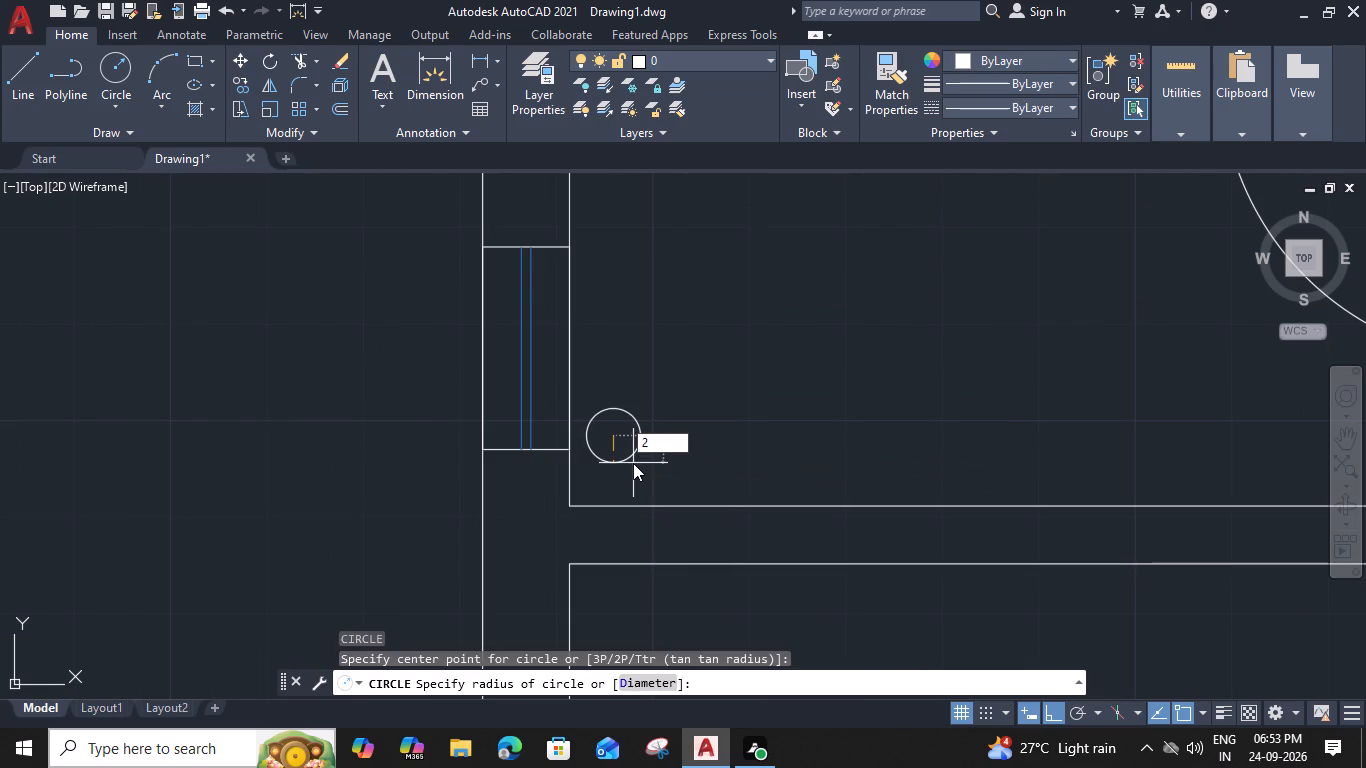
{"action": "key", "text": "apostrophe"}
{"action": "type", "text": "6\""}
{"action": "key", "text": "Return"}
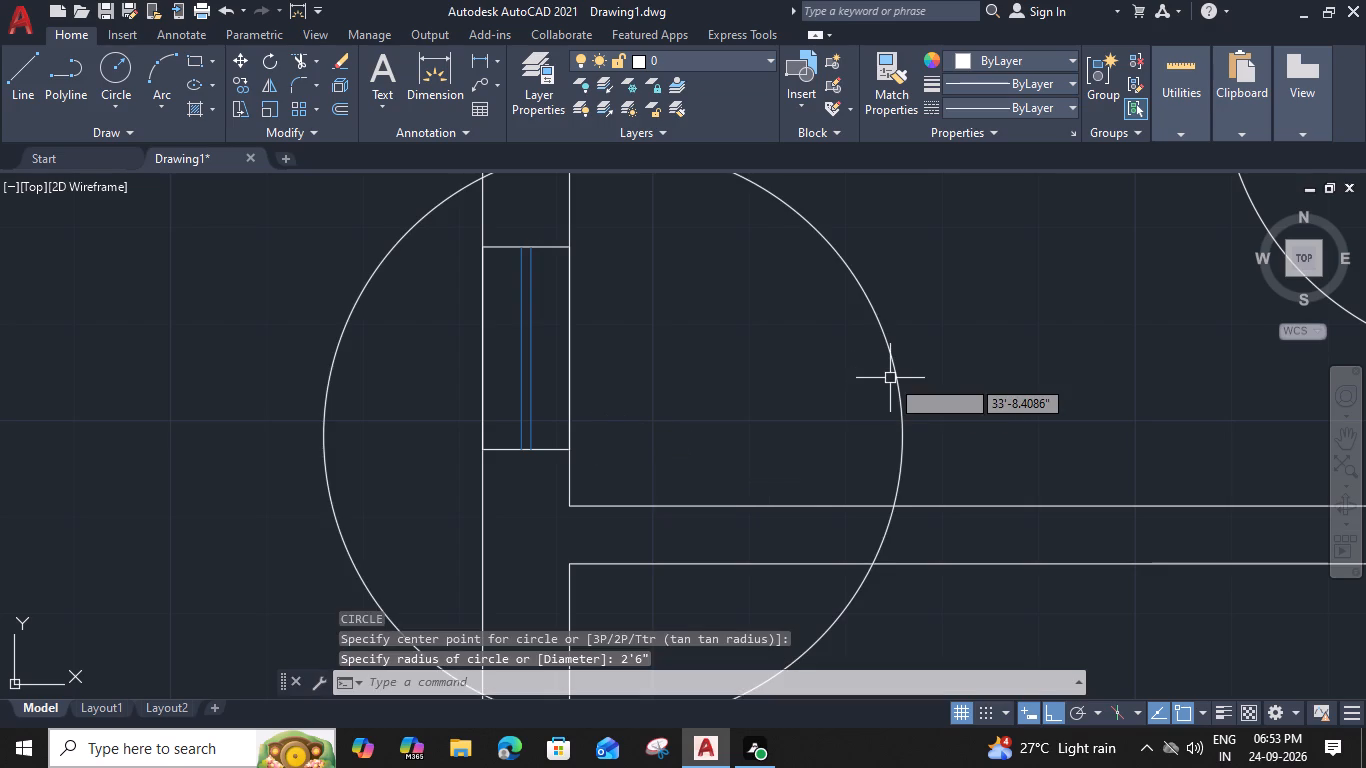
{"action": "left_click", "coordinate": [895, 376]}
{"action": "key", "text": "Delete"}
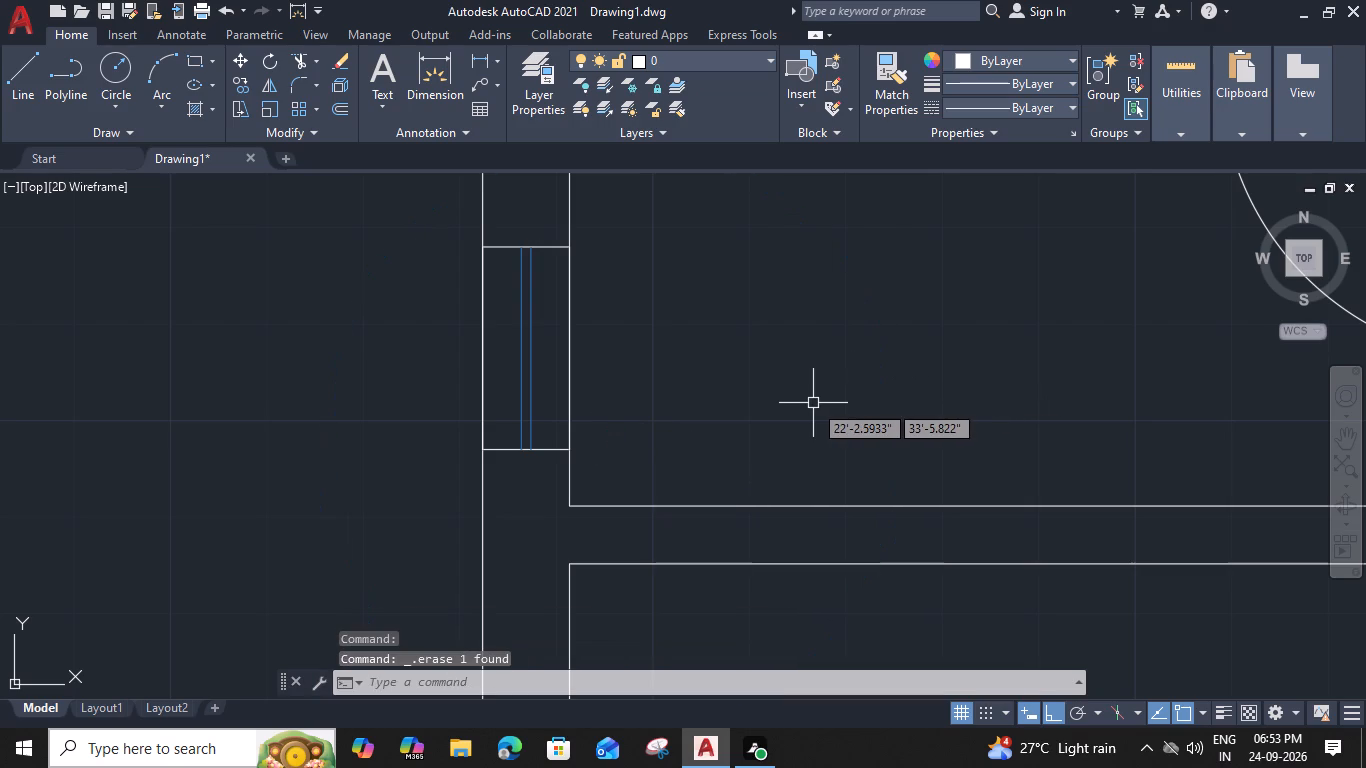
Draw a circle of 3" radius in the small west bathroom, near its southwest corner beside the window.
{"action": "type", "text": "c"}
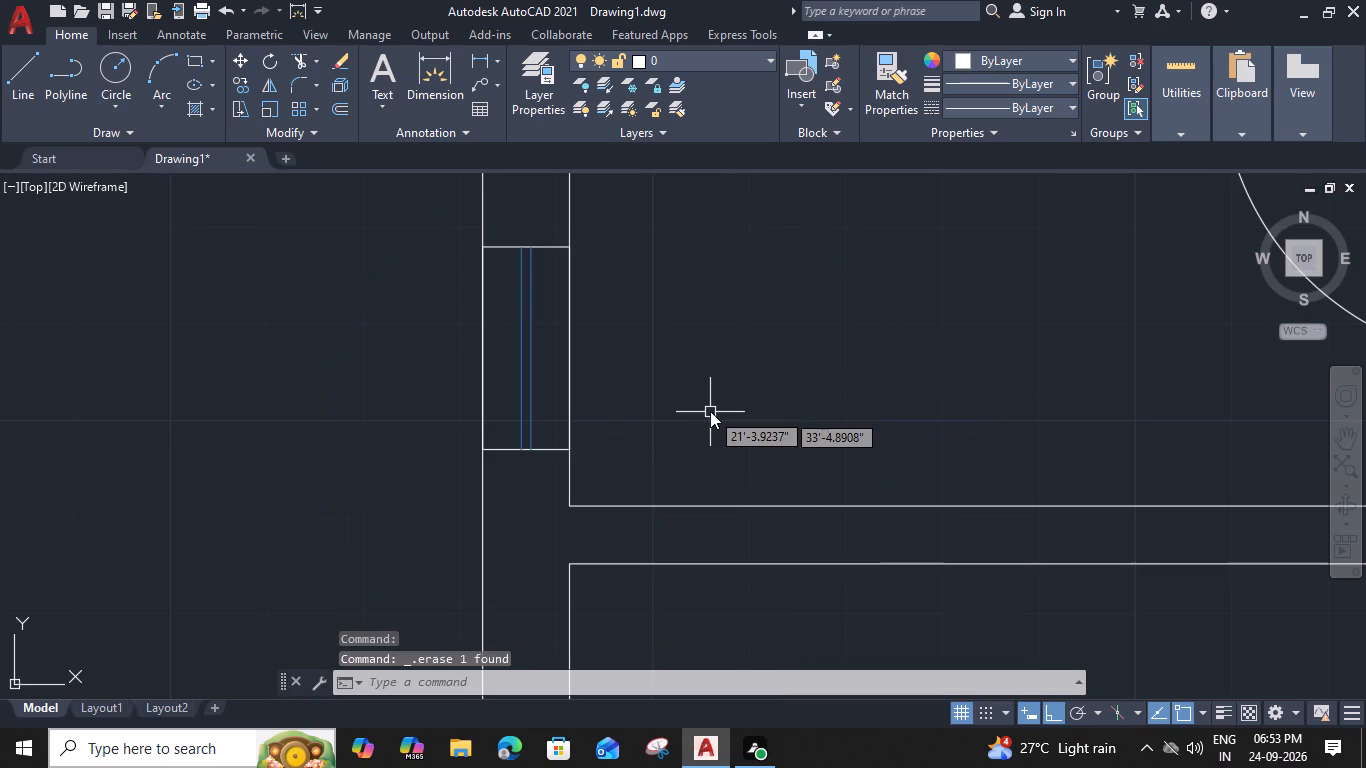
{"action": "key", "text": "space"}
{"action": "left_click", "coordinate": [652, 419]}
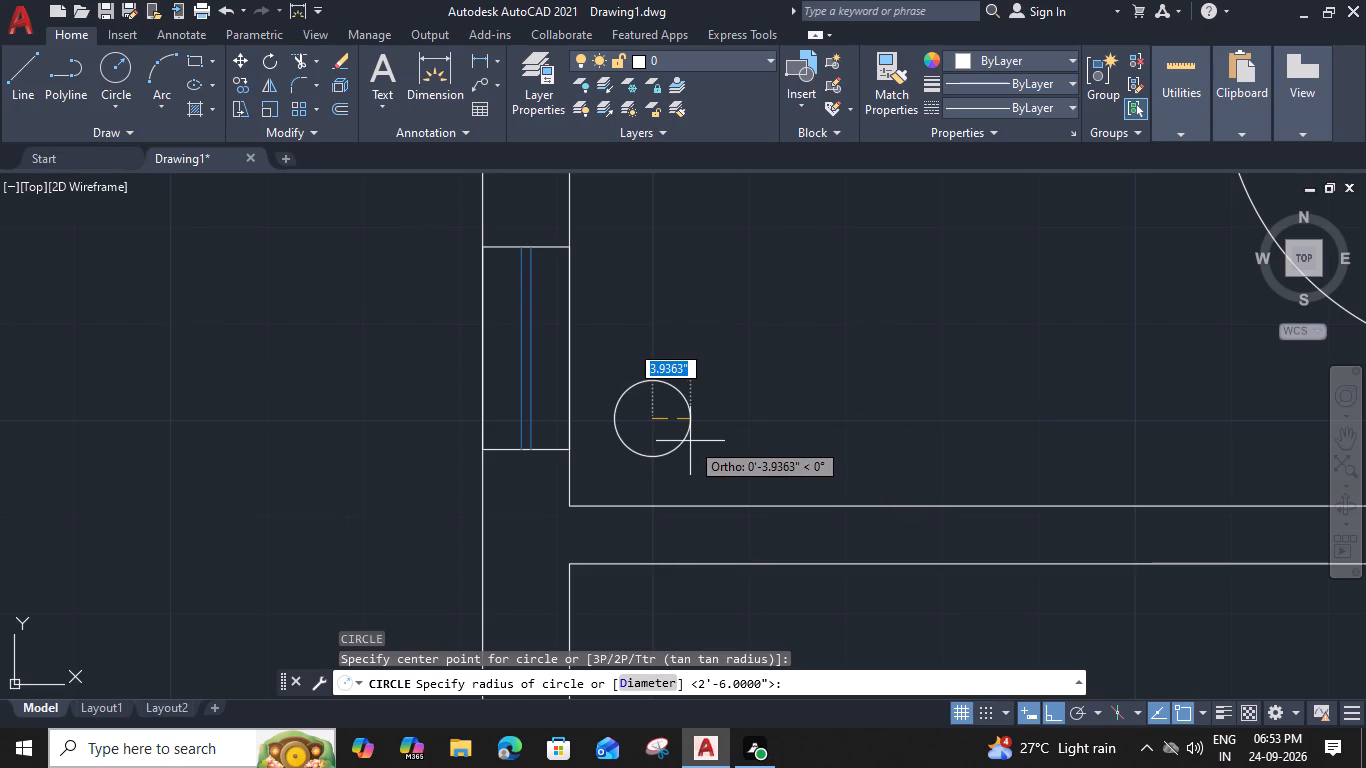
{"action": "key", "text": "3"}
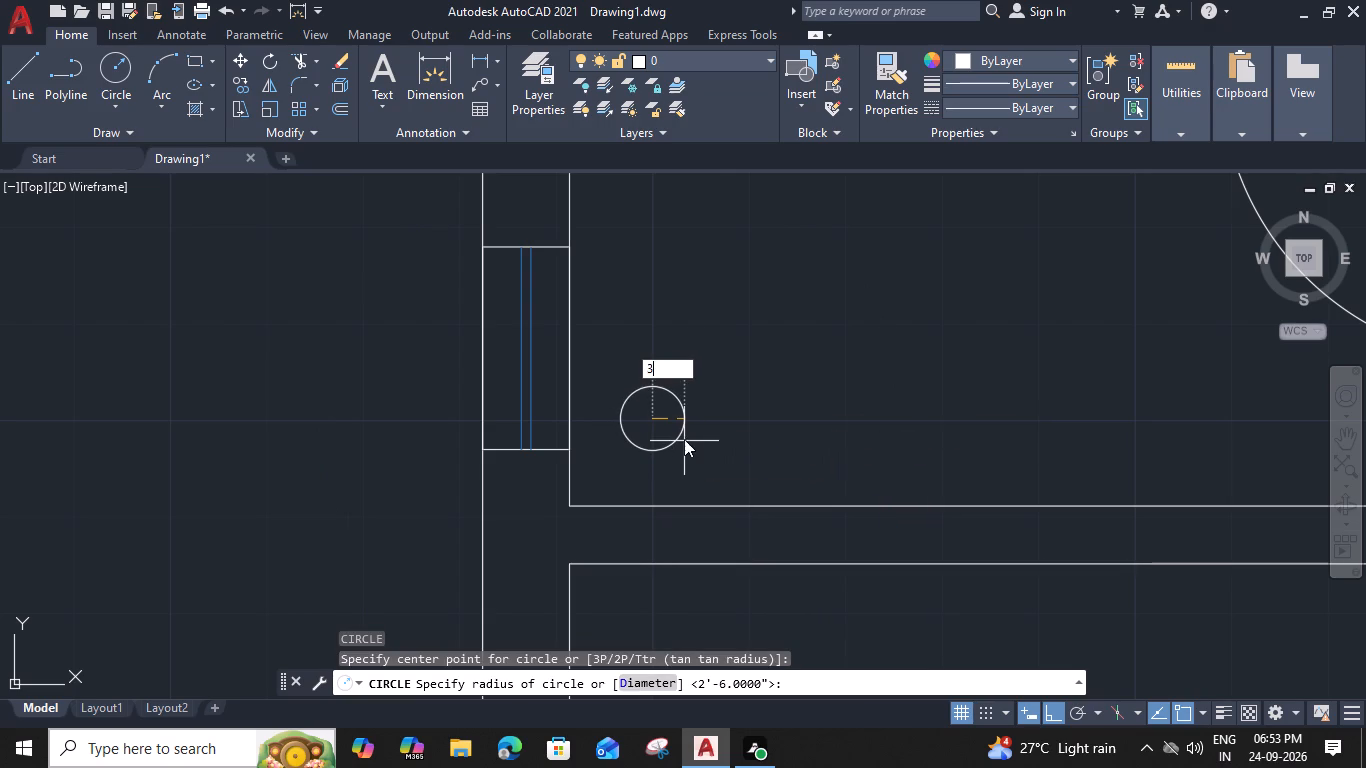
{"action": "key", "text": "shift+quotedbl"}
{"action": "key", "text": "Return"}
Draw a circle of 3" radius in the north bathroom, close to its northeast corner.
{"action": "scroll", "coordinate": [684, 441], "scroll_direction": "down", "scroll_amount": 2}
{"action": "middle_click_drag", "start_coordinate": [778, 398], "coordinate": [684, 441]}
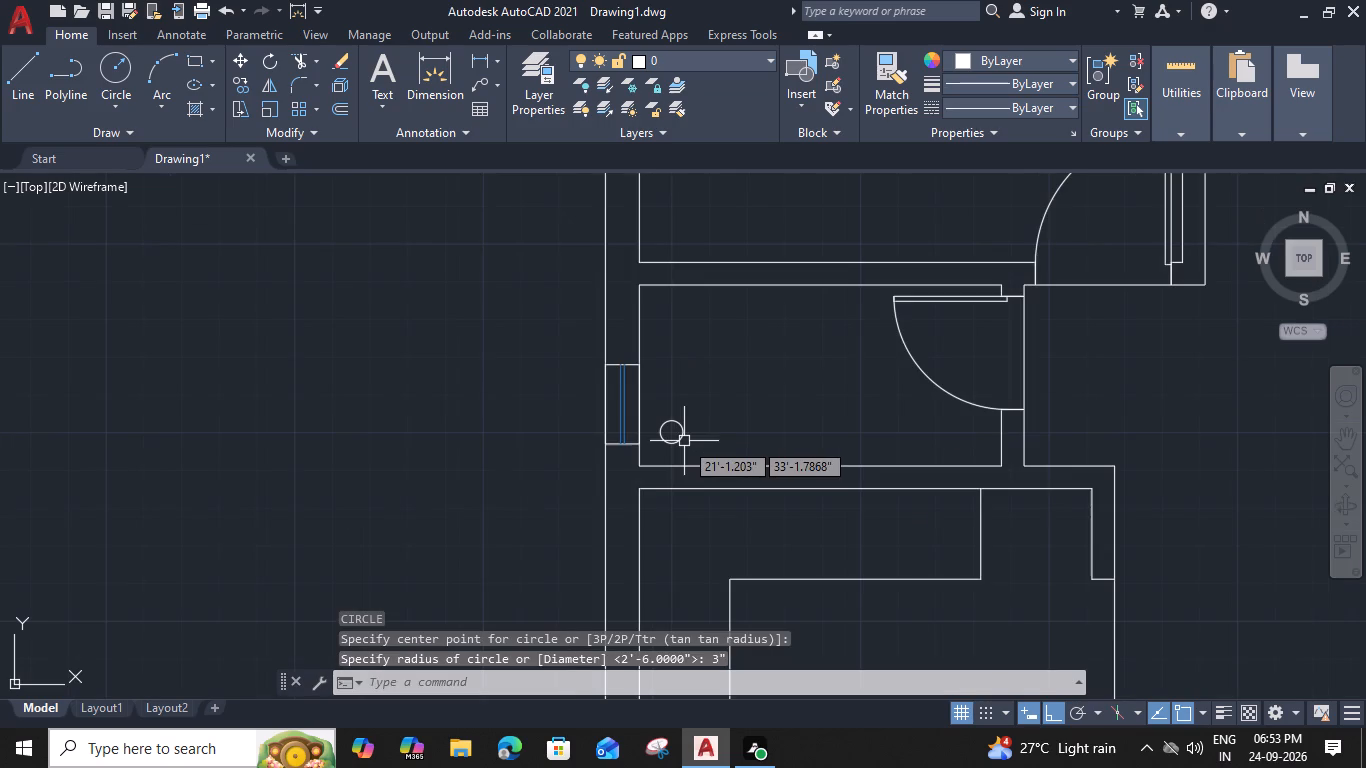
{"action": "middle_click_drag", "start_coordinate": [684, 441], "coordinate": [578, 594]}
{"action": "scroll", "coordinate": [759, 269], "scroll_direction": "down", "scroll_amount": 2}
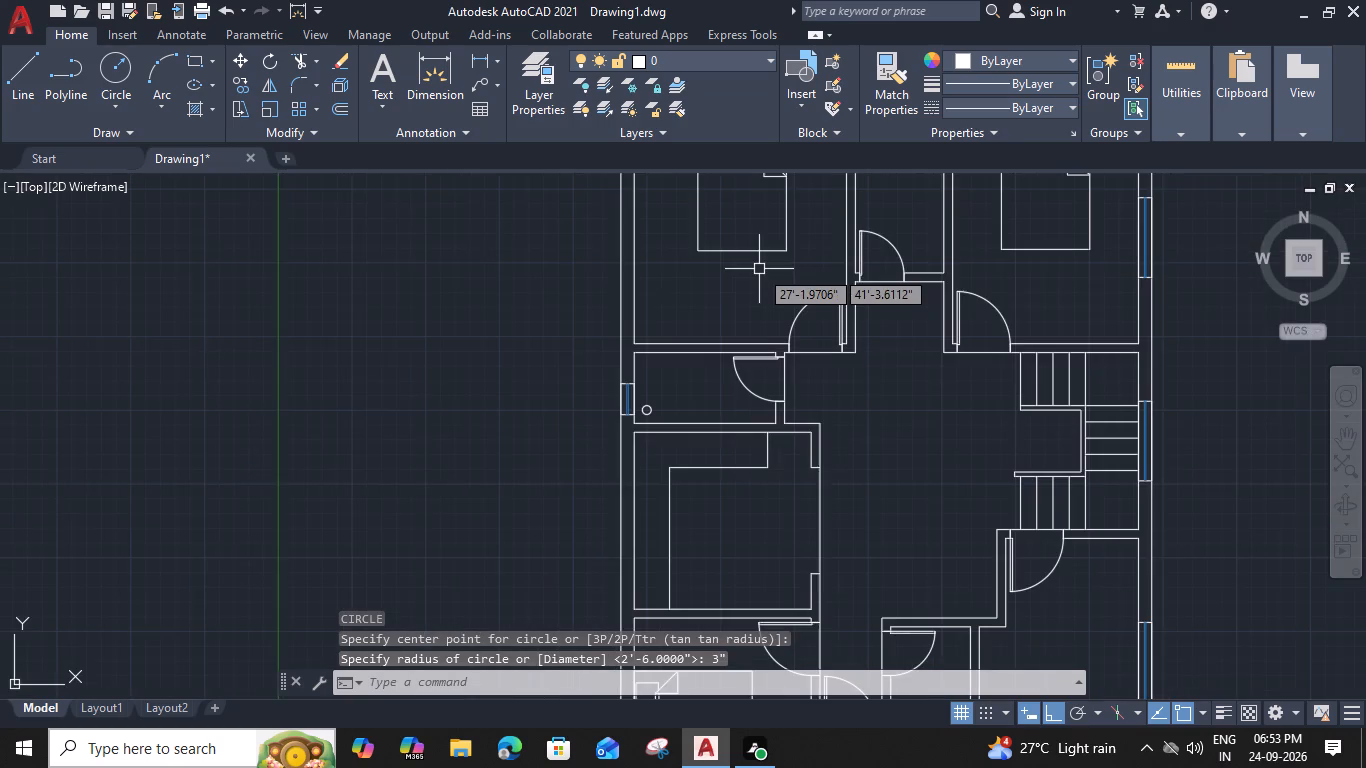
{"action": "middle_click_drag", "start_coordinate": [759, 269], "coordinate": [588, 442]}
{"action": "scroll", "coordinate": [705, 343], "scroll_direction": "up", "scroll_amount": 2}
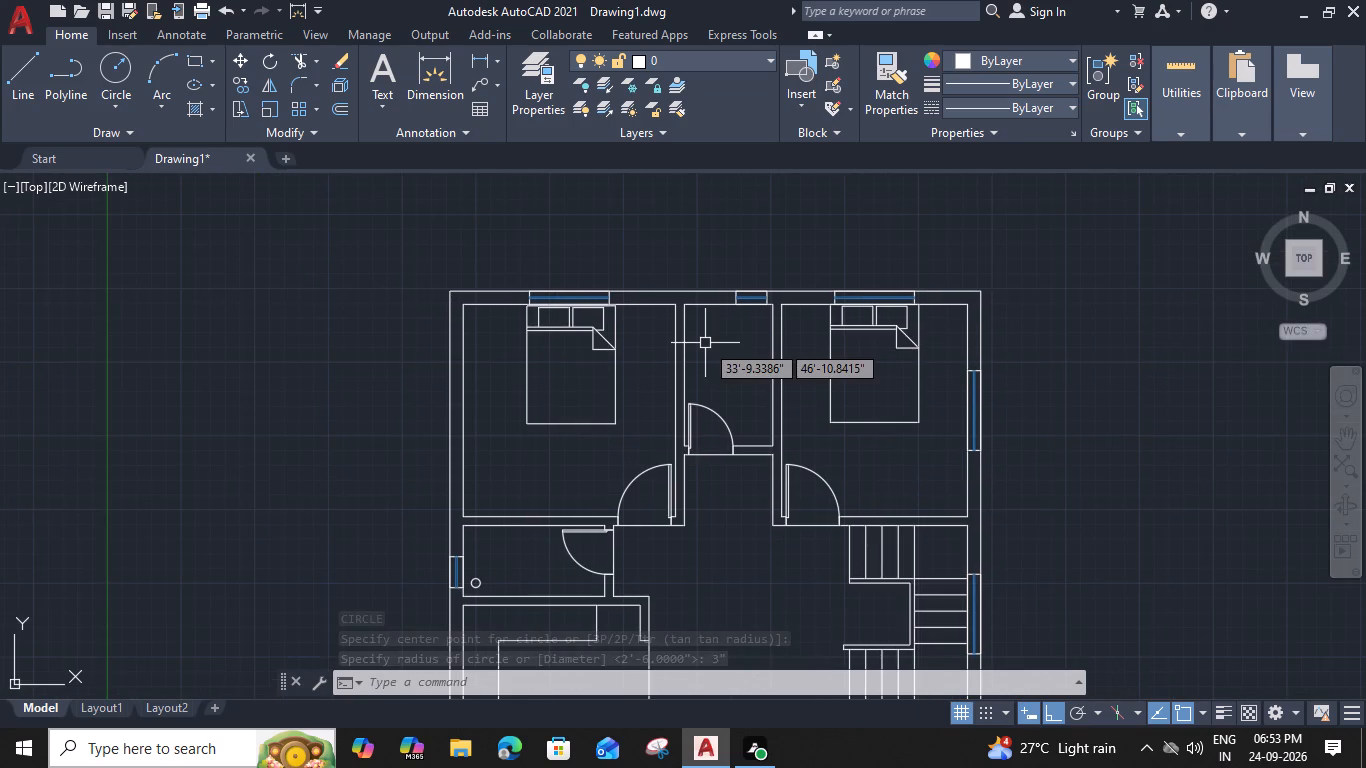
{"action": "type", "text": "c"}
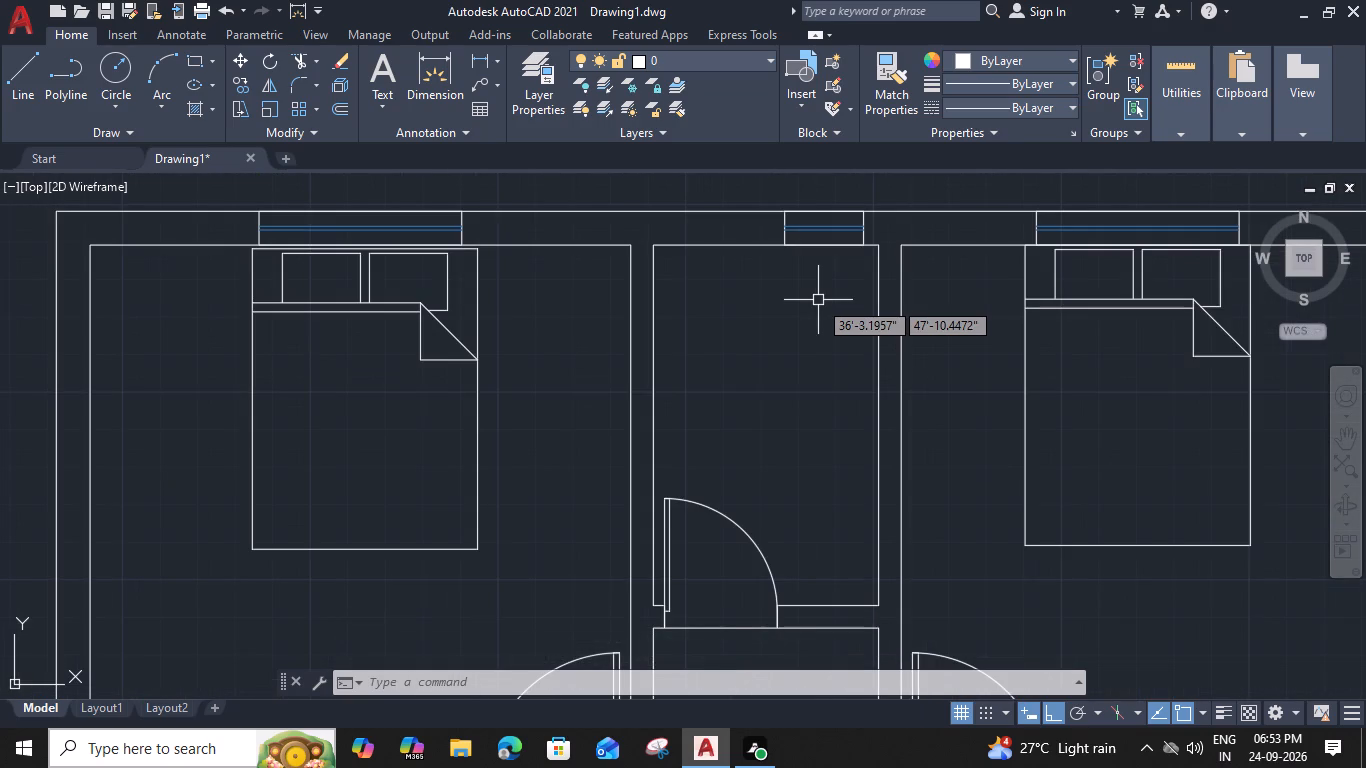
{"action": "key", "text": "space"}
{"action": "scroll", "coordinate": [847, 278], "scroll_direction": "up", "scroll_amount": 2}
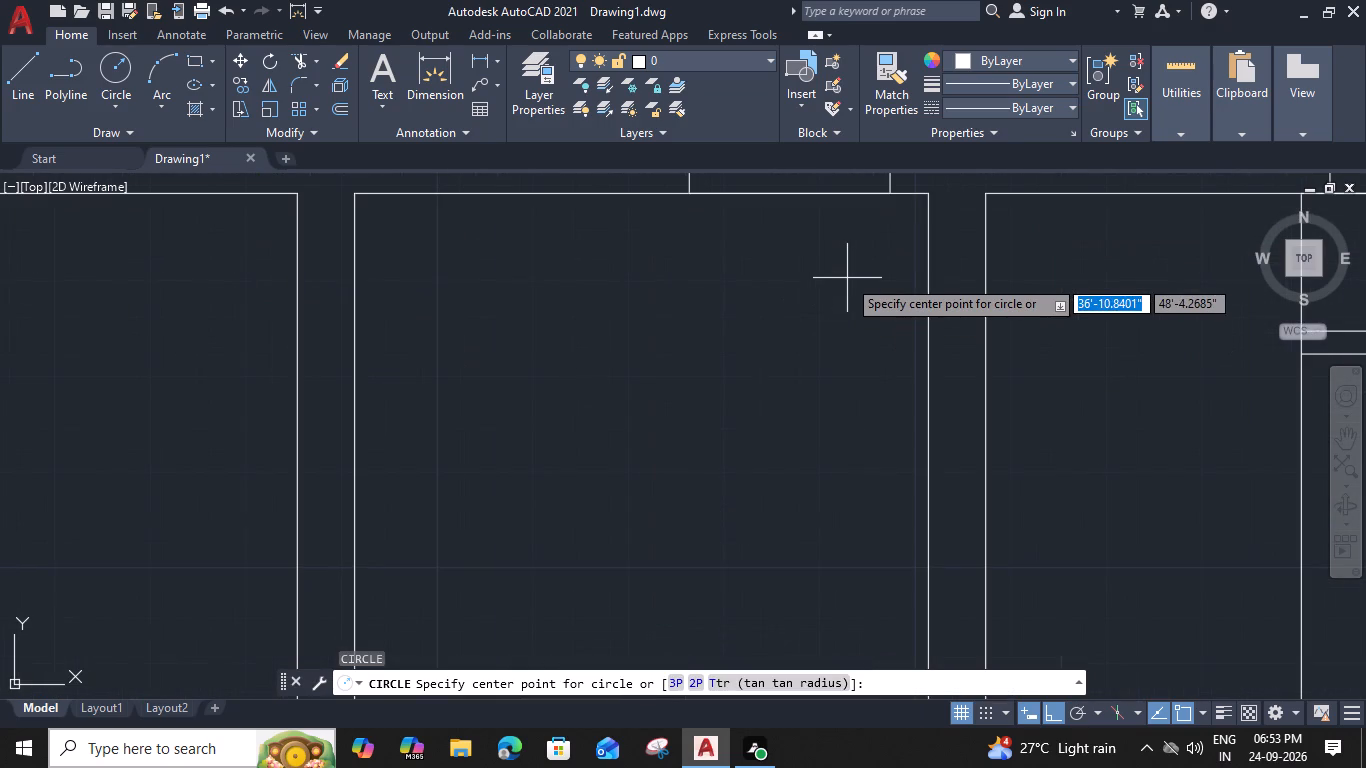
{"action": "middle_click_drag", "start_coordinate": [825, 285], "coordinate": [761, 360]}
{"action": "scroll", "coordinate": [808, 323], "scroll_direction": "up", "scroll_amount": 1}
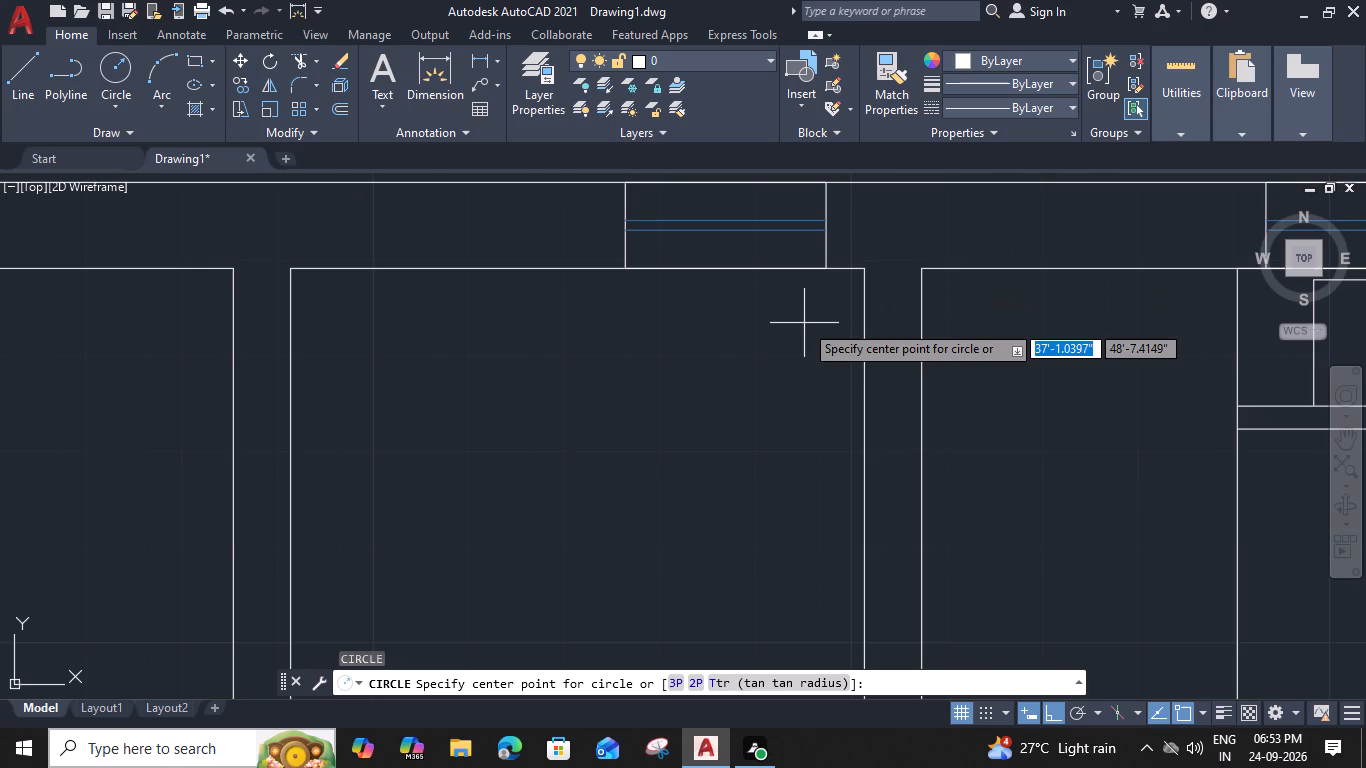
{"action": "left_click", "coordinate": [854, 288]}
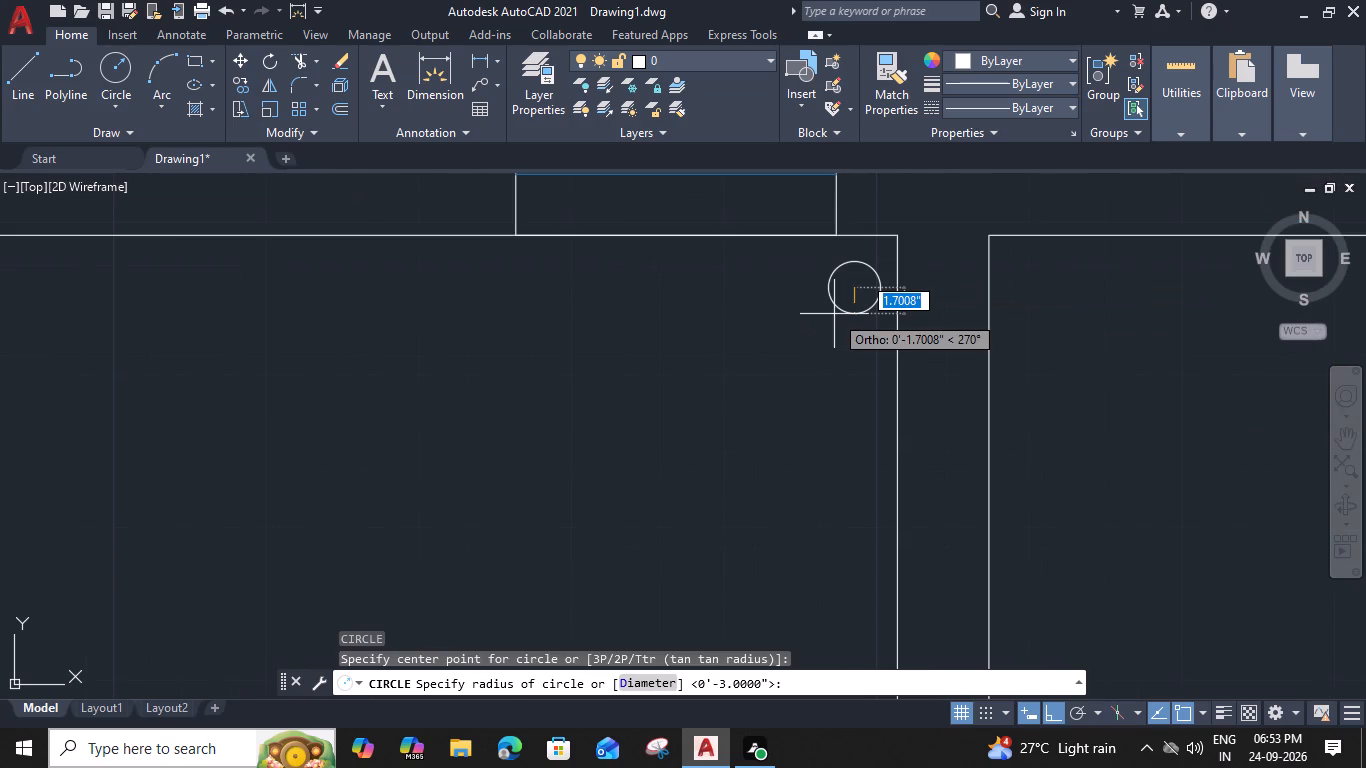
{"action": "key", "text": "3"}
{"action": "key", "text": "shift+quotedbl"}
{"action": "key", "text": "Return"}
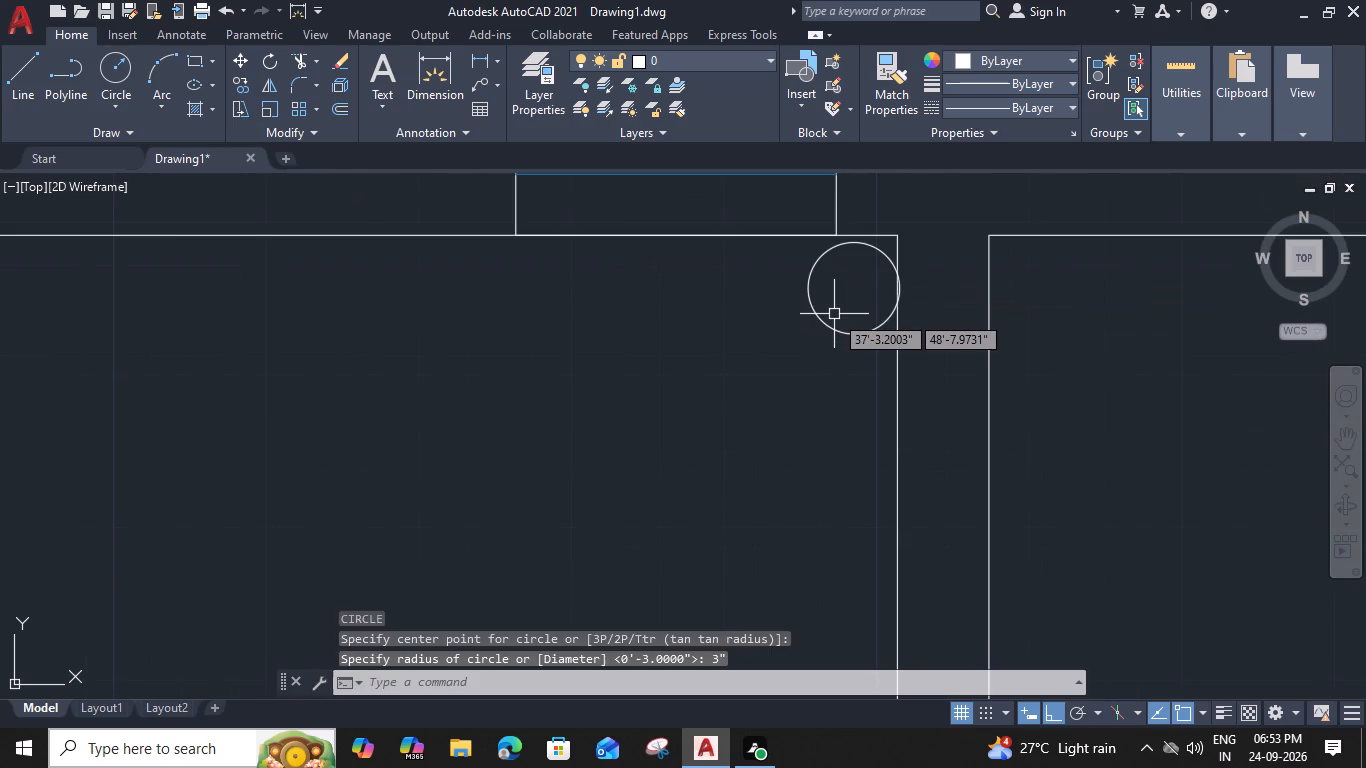
Move the north bathroom's circle slightly west and slightly south so it sits clear of the corner walls.
{"action": "left_click", "coordinate": [826, 337]}
{"action": "left_click", "coordinate": [797, 291]}
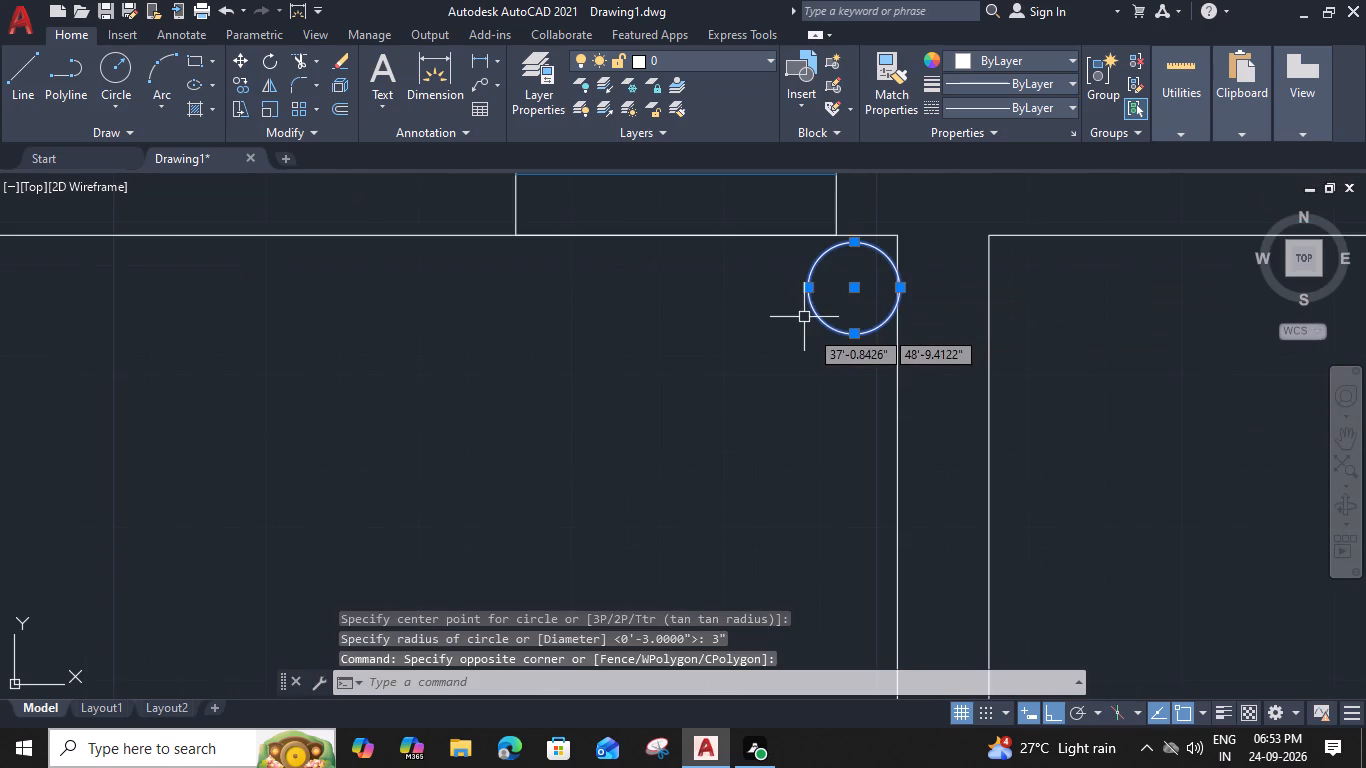
{"action": "type", "text": "m"}
{"action": "key", "text": "space"}
{"action": "left_click", "coordinate": [811, 320]}
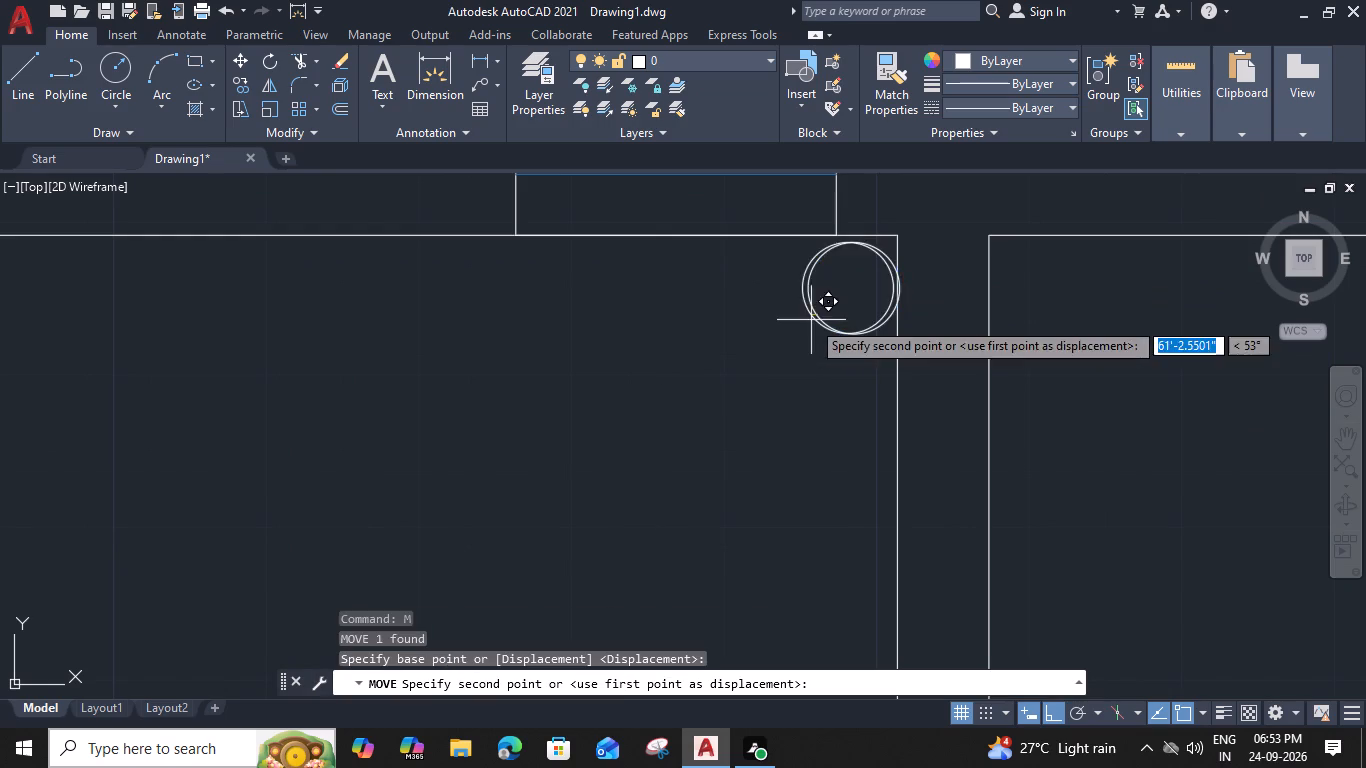
{"action": "left_click", "coordinate": [776, 318]}
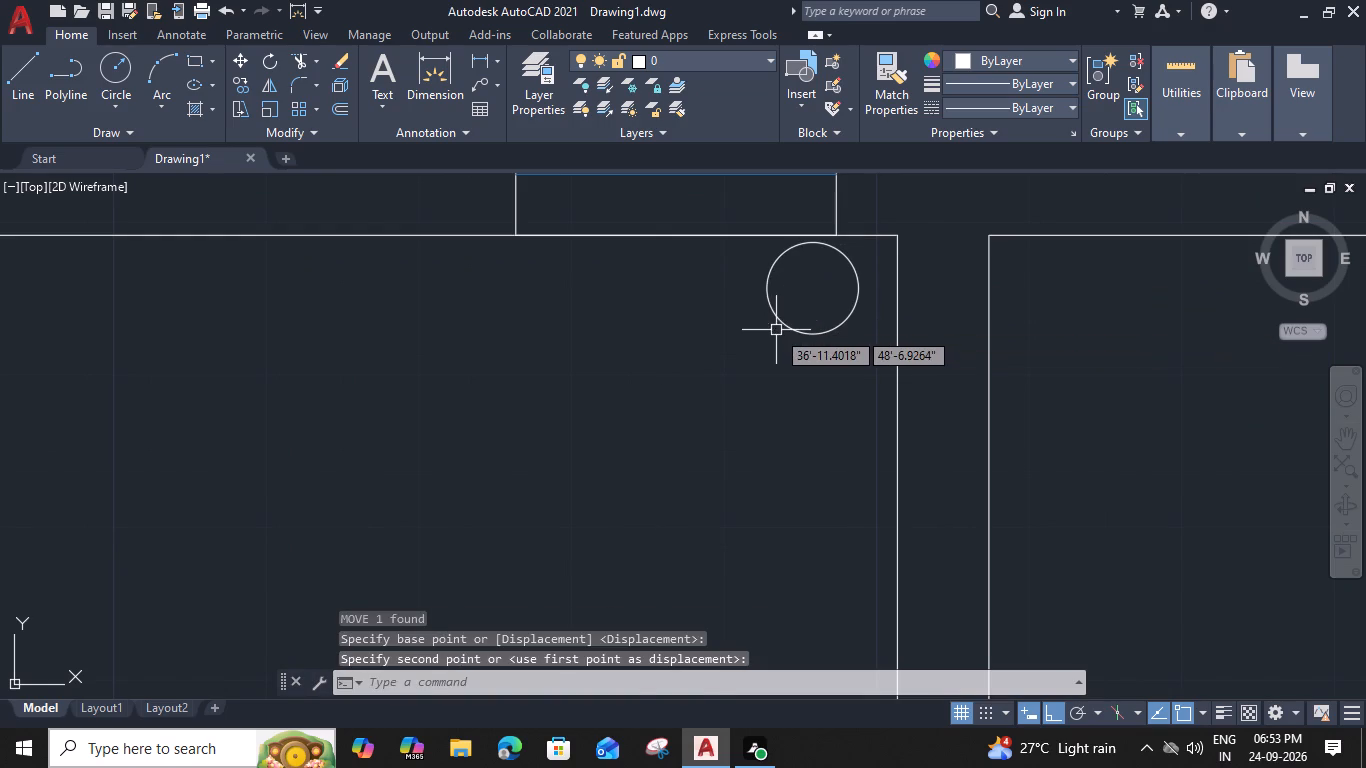
{"action": "left_click", "coordinate": [776, 330]}
{"action": "left_click", "coordinate": [773, 311]}
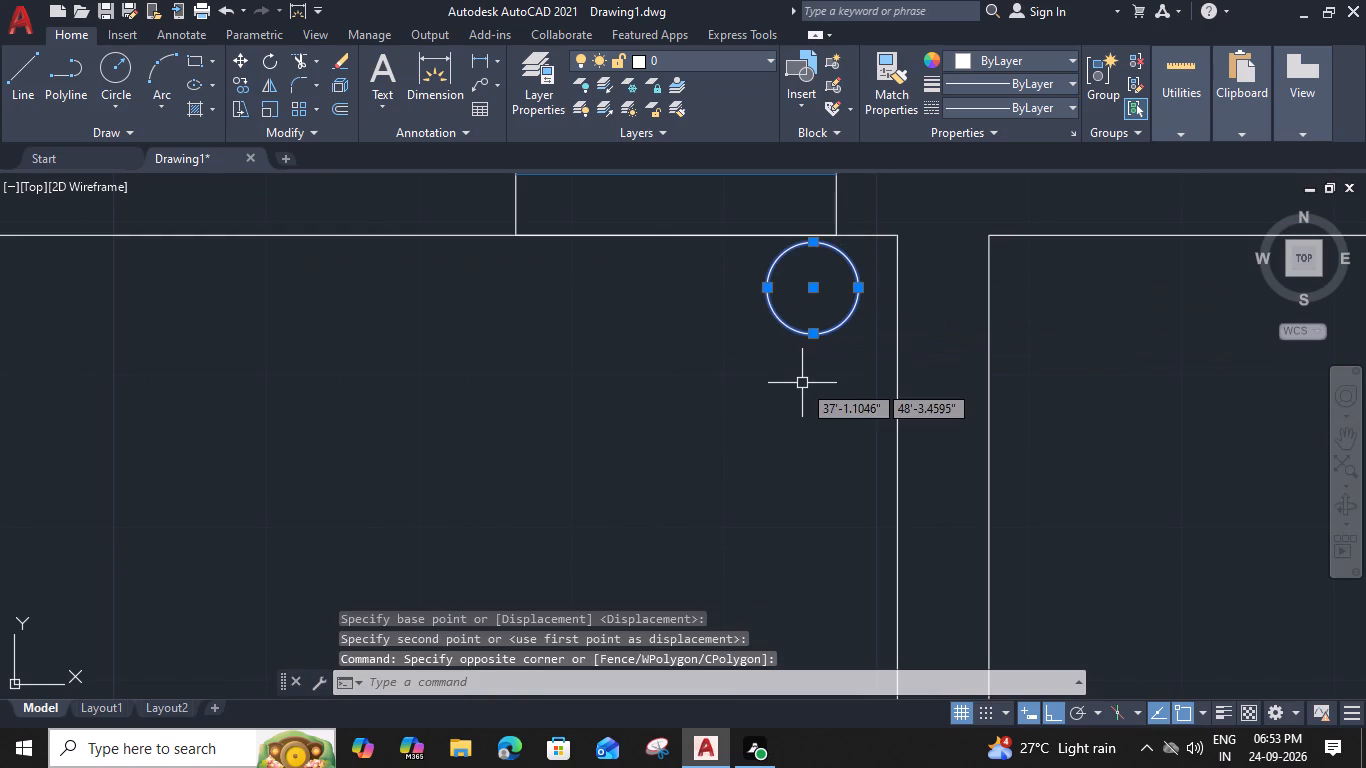
{"action": "type", "text": "m"}
{"action": "key", "text": "space"}
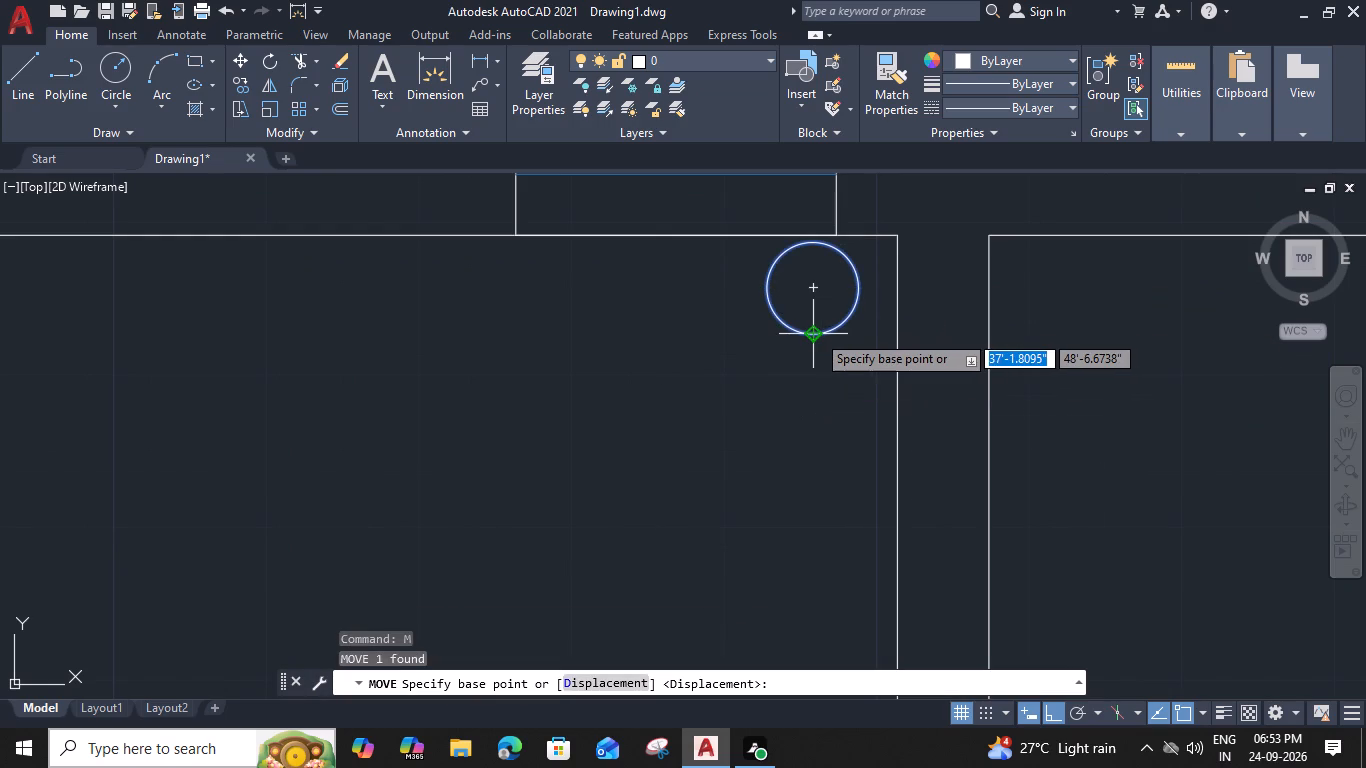
{"action": "left_click", "coordinate": [816, 333]}
{"action": "left_click", "coordinate": [815, 358]}
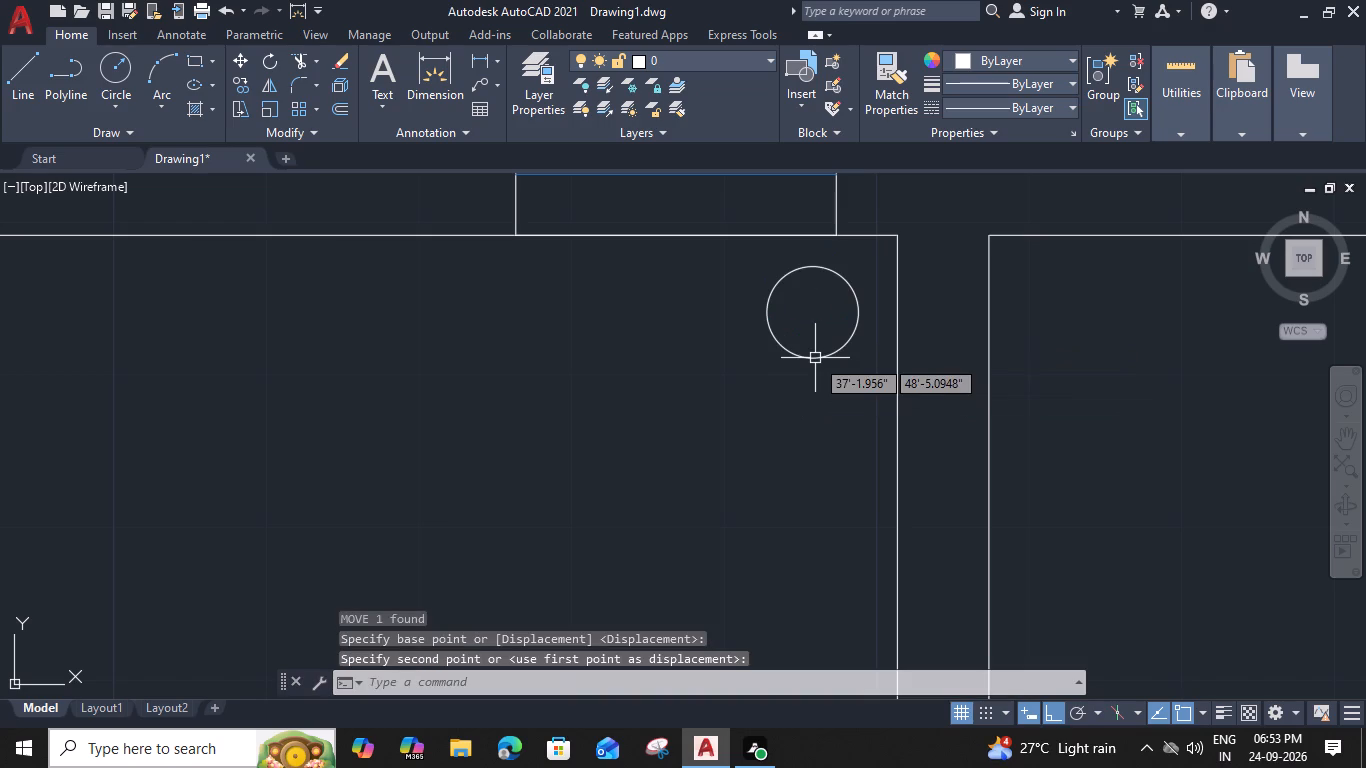
Insert the Toilet - Imperial block from the tool palettes, placing it in the central hall just east of the kitchen.
{"action": "scroll", "coordinate": [785, 359], "scroll_direction": "down", "scroll_amount": 4}
{"action": "scroll", "coordinate": [765, 480], "scroll_direction": "down", "scroll_amount": 1}
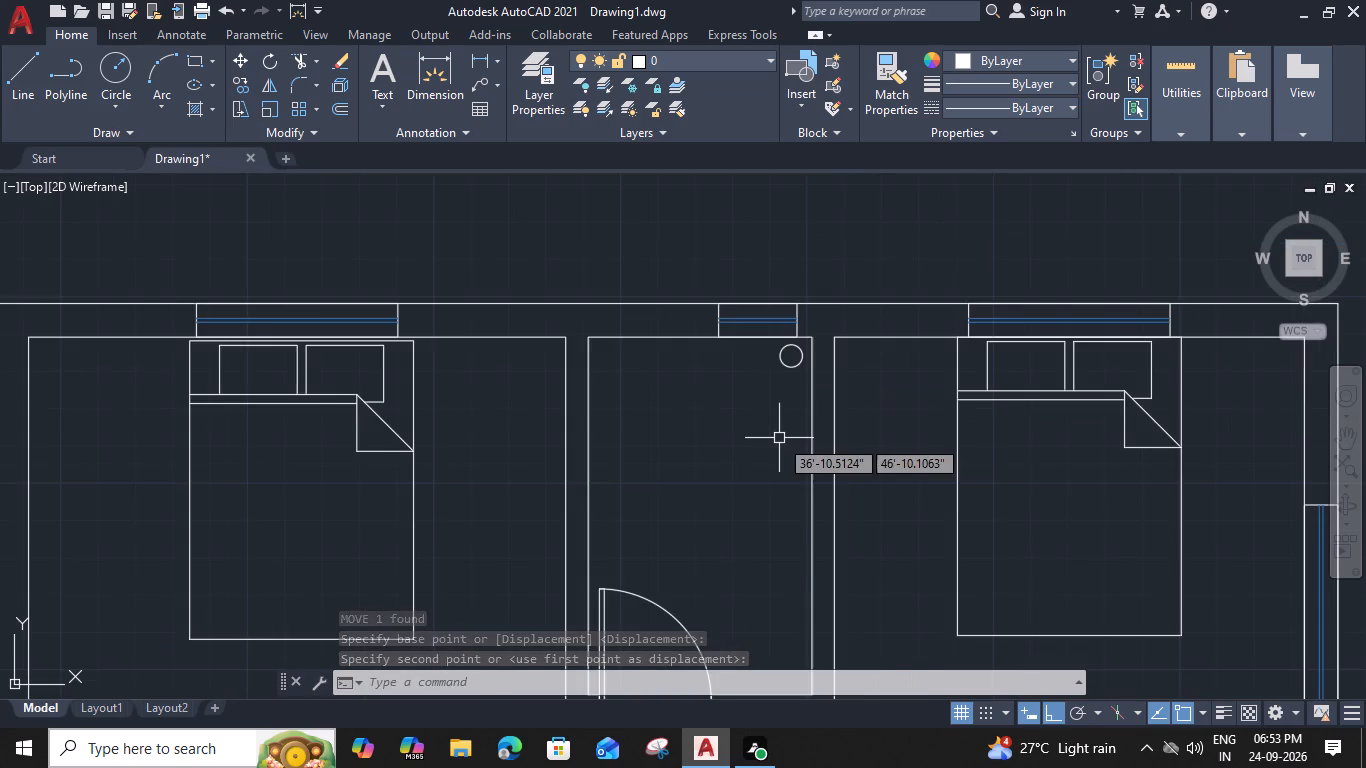
{"action": "middle_click_drag", "start_coordinate": [762, 494], "coordinate": [763, 238]}
{"action": "scroll", "coordinate": [757, 389], "scroll_direction": "down", "scroll_amount": 1}
{"action": "middle_click_drag", "start_coordinate": [760, 402], "coordinate": [753, 390]}
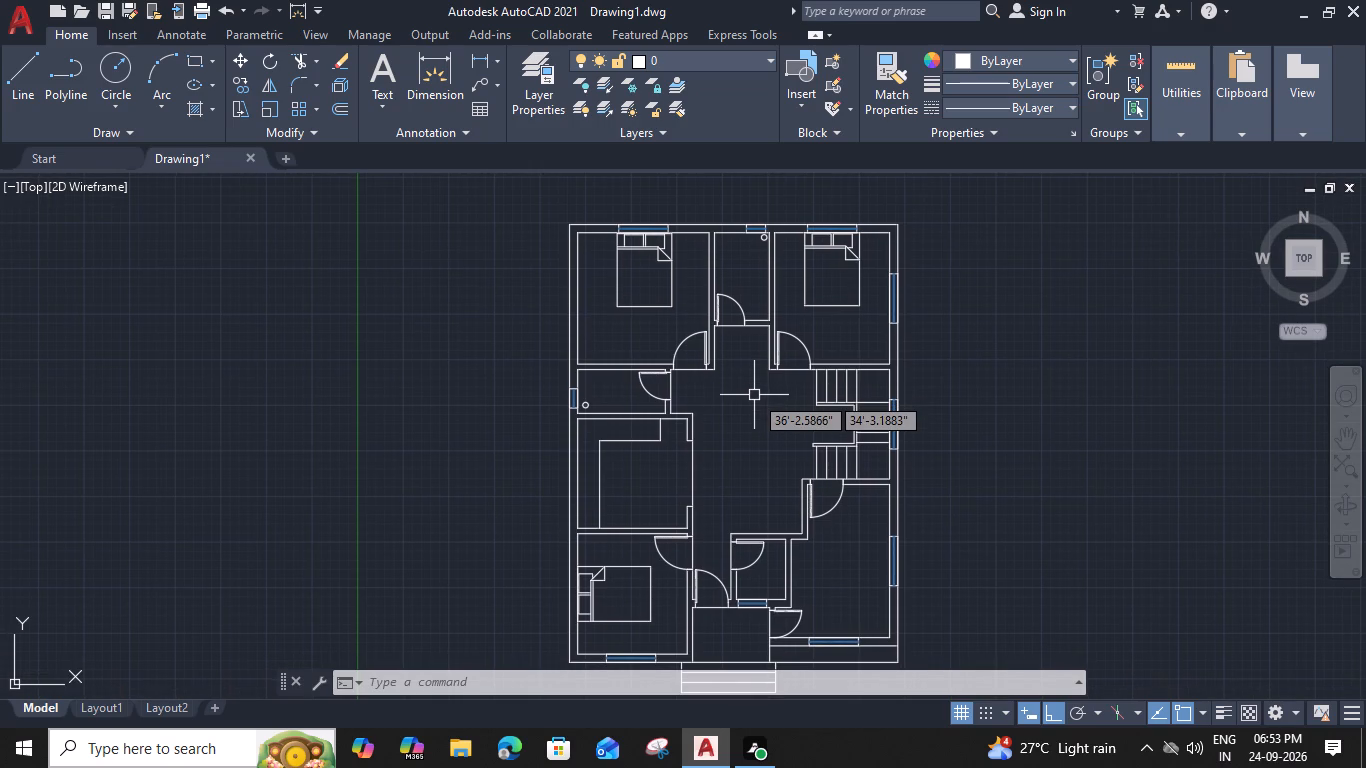
{"action": "middle_click_drag", "start_coordinate": [747, 433], "coordinate": [759, 388]}
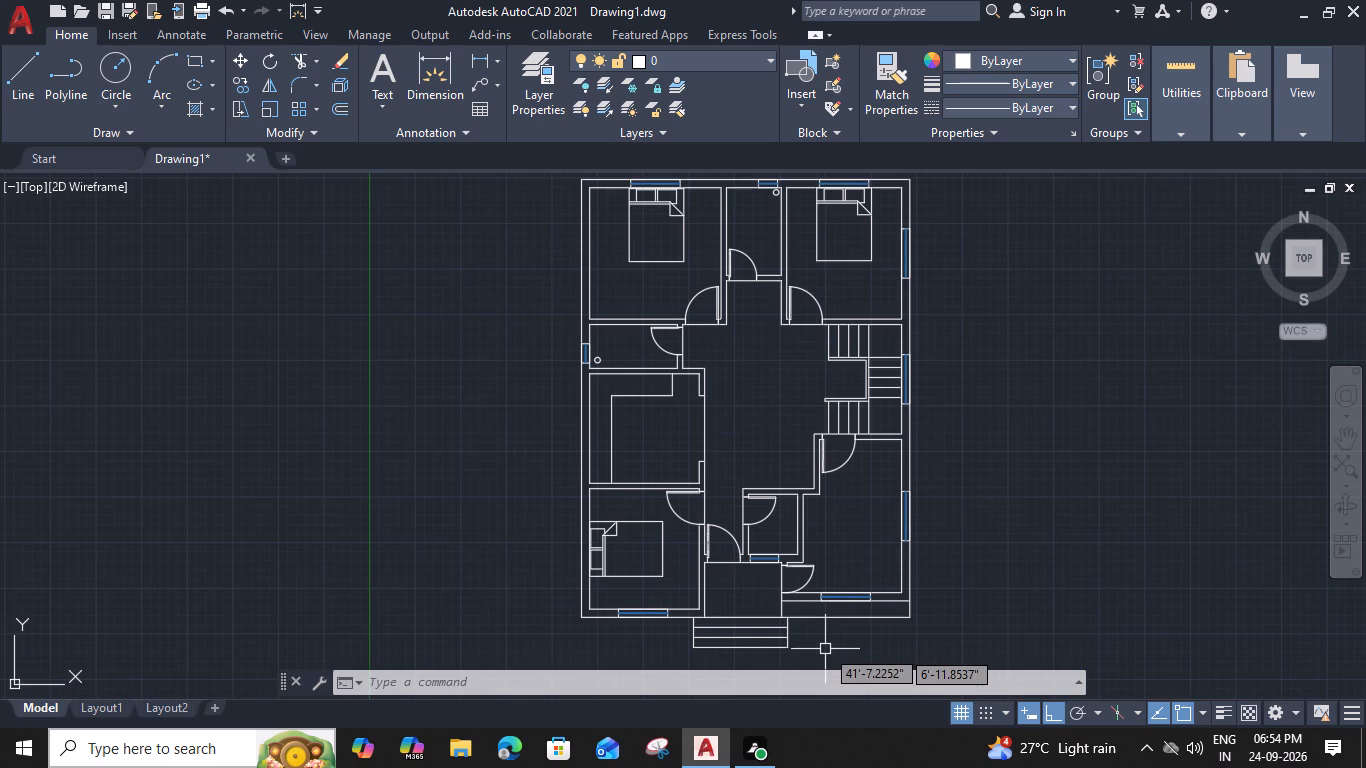
{"action": "middle_click", "coordinate": [725, 409]}
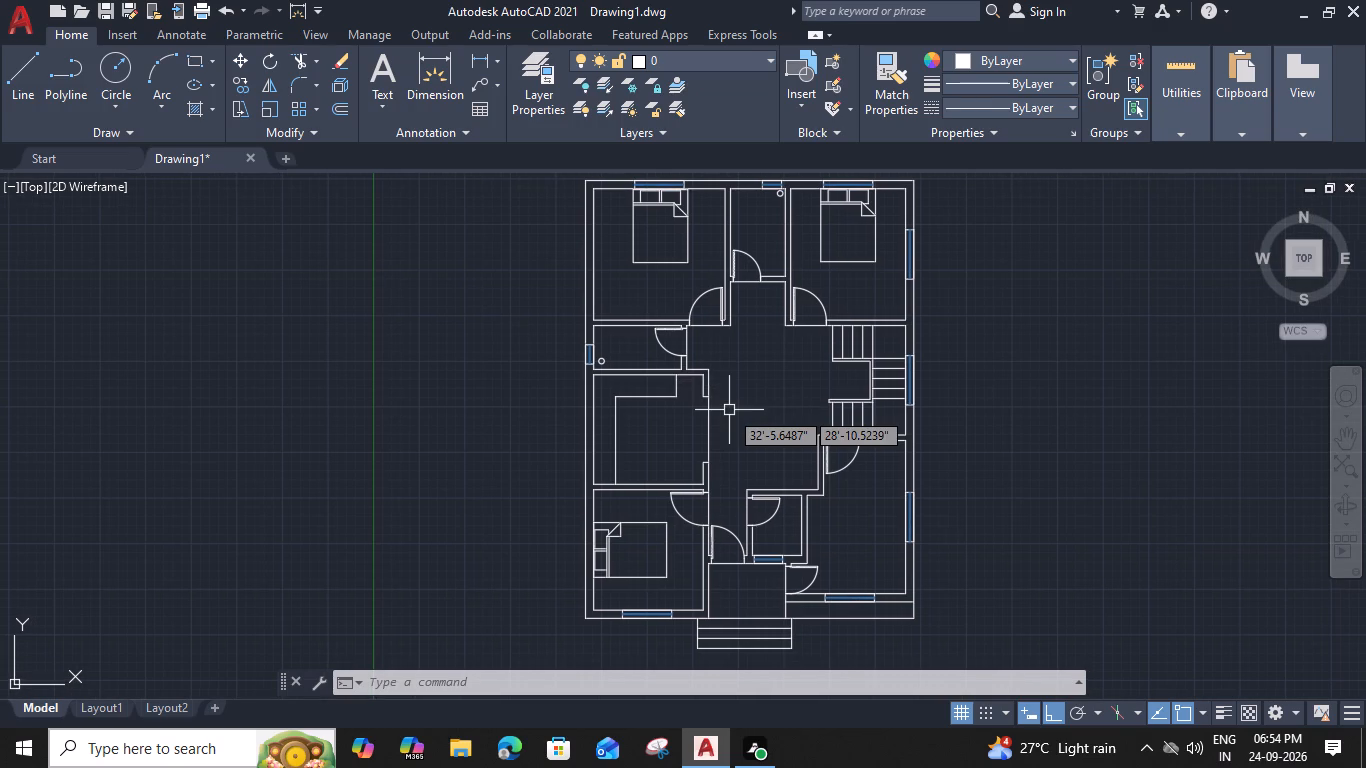
{"action": "key", "text": "ctrl+3"}
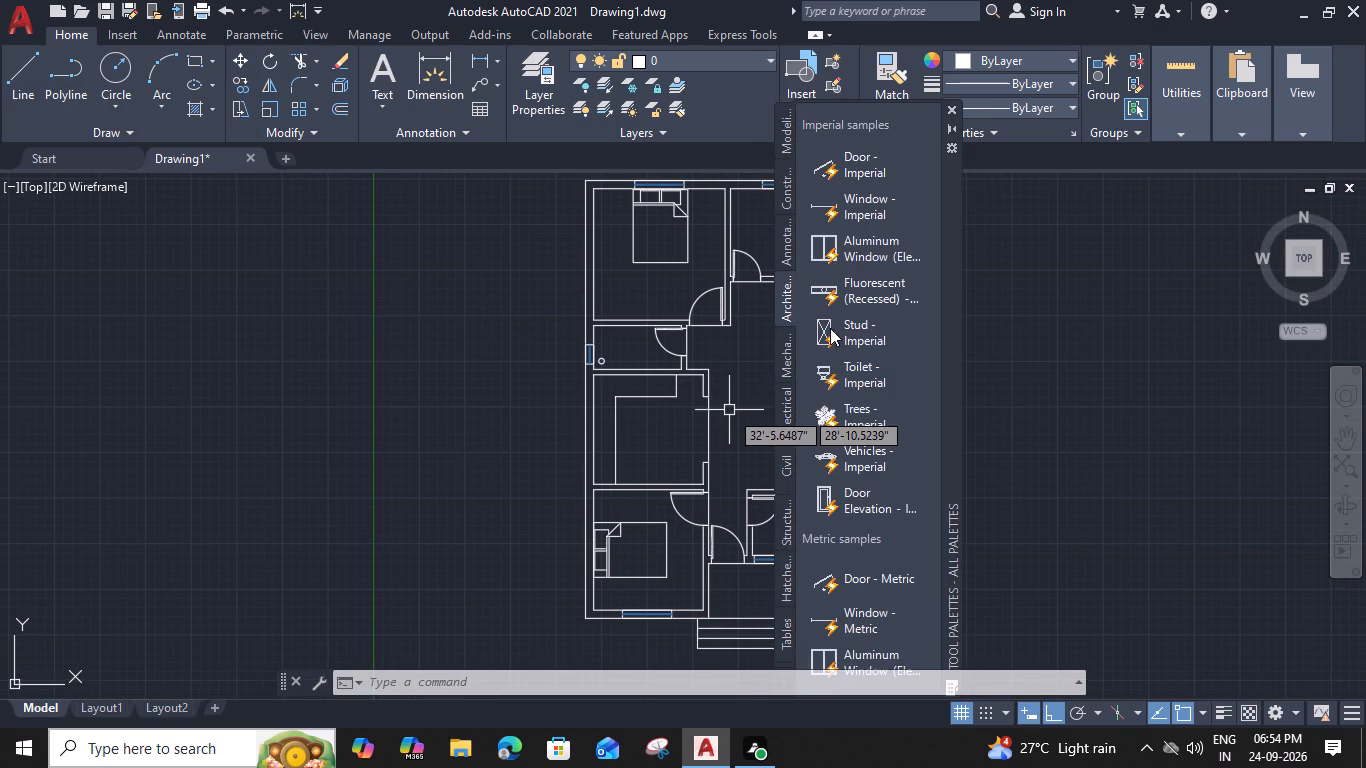
{"action": "left_click_drag", "start_coordinate": [855, 374], "coordinate": [736, 363]}
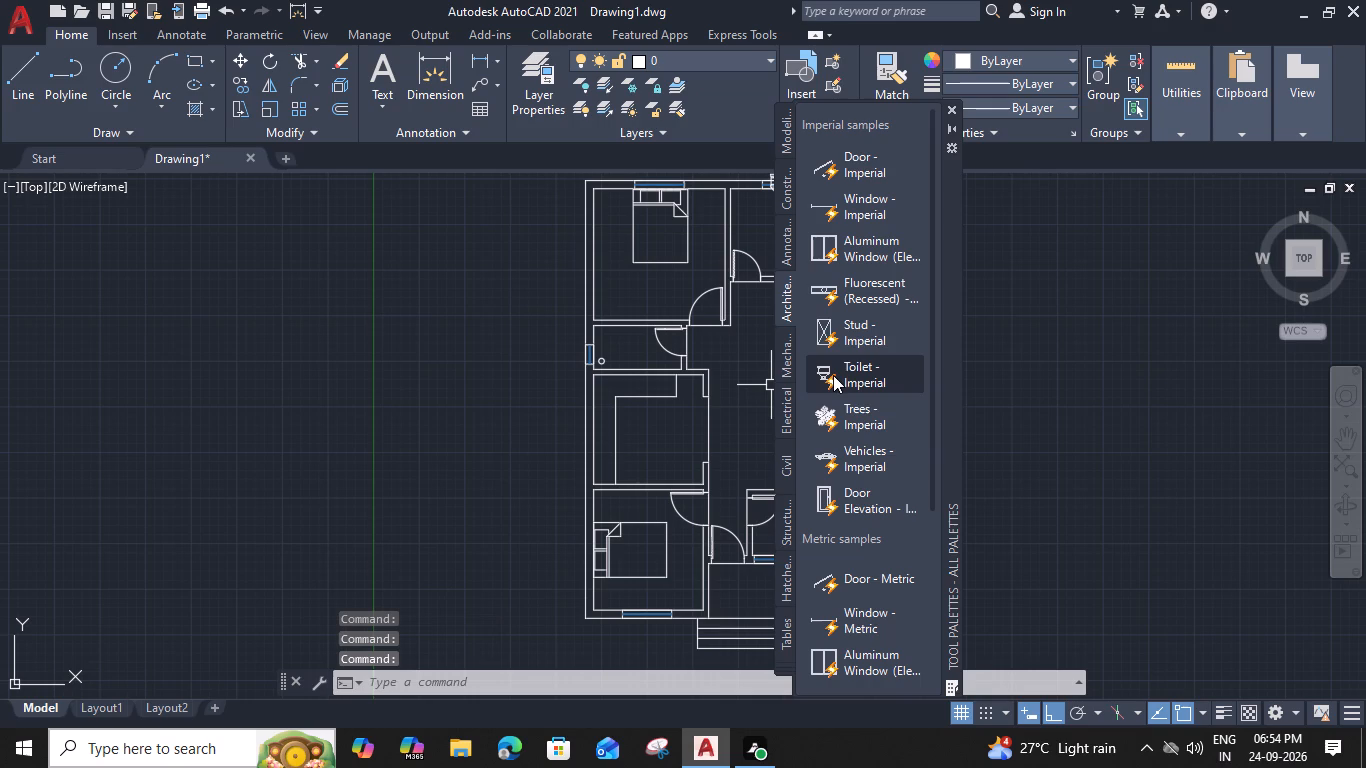
{"action": "left_click_drag", "start_coordinate": [833, 375], "coordinate": [720, 392]}
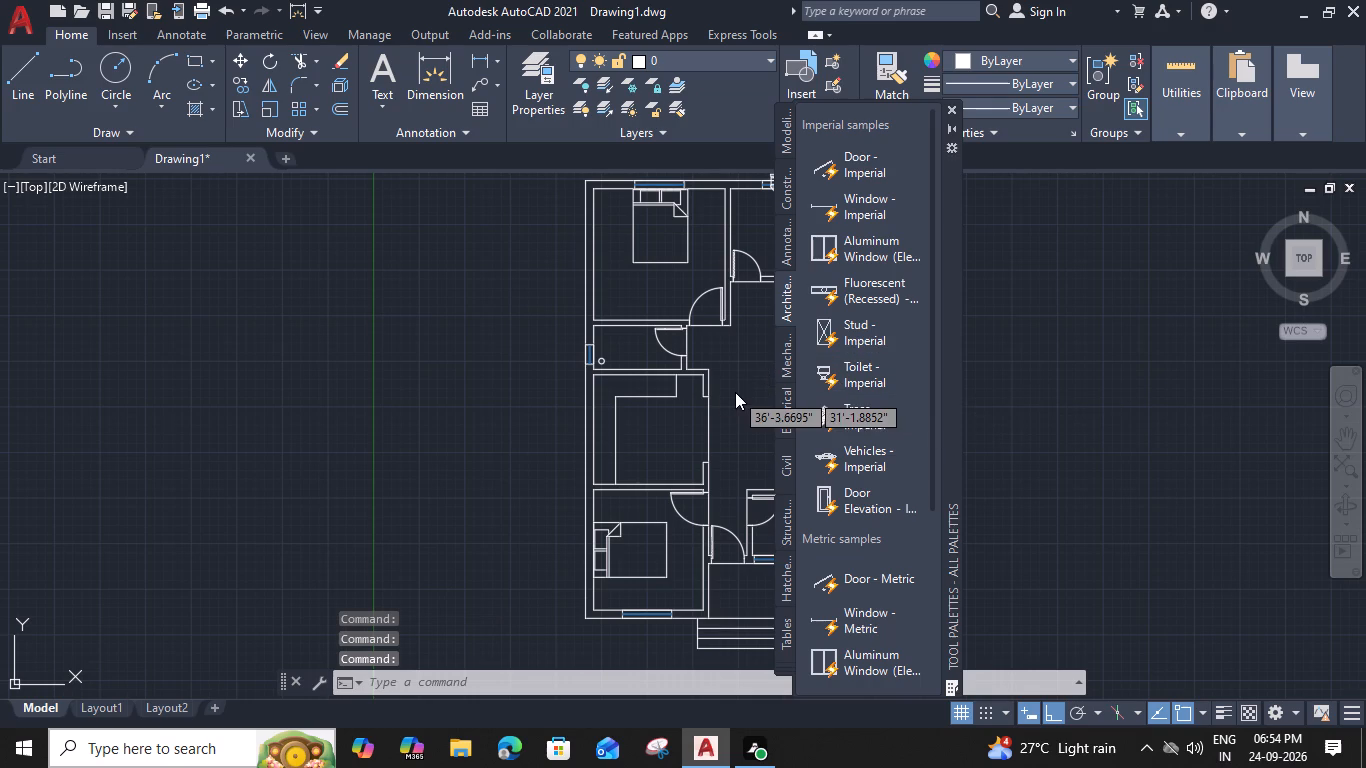
{"action": "left_click", "coordinate": [823, 365]}
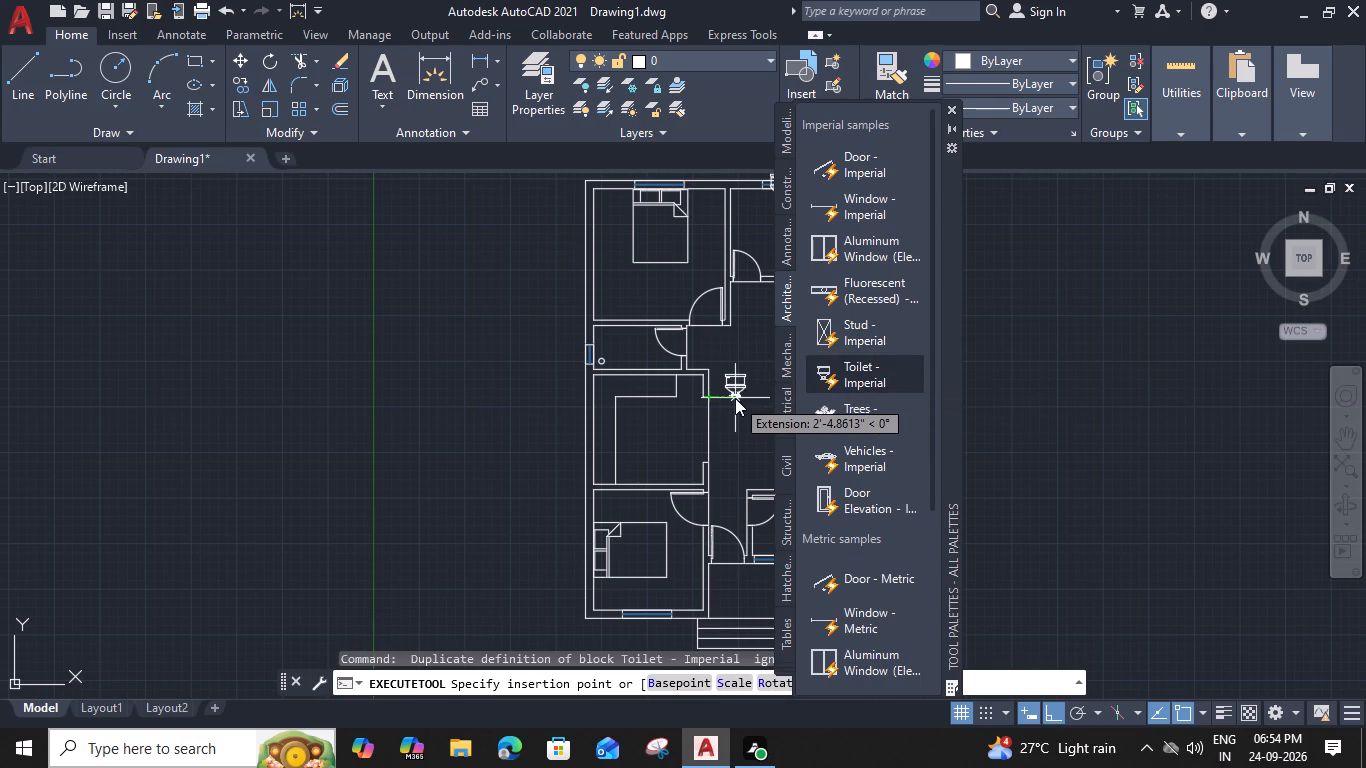
{"action": "left_click", "coordinate": [735, 398]}
{"action": "left_click", "coordinate": [950, 110]}
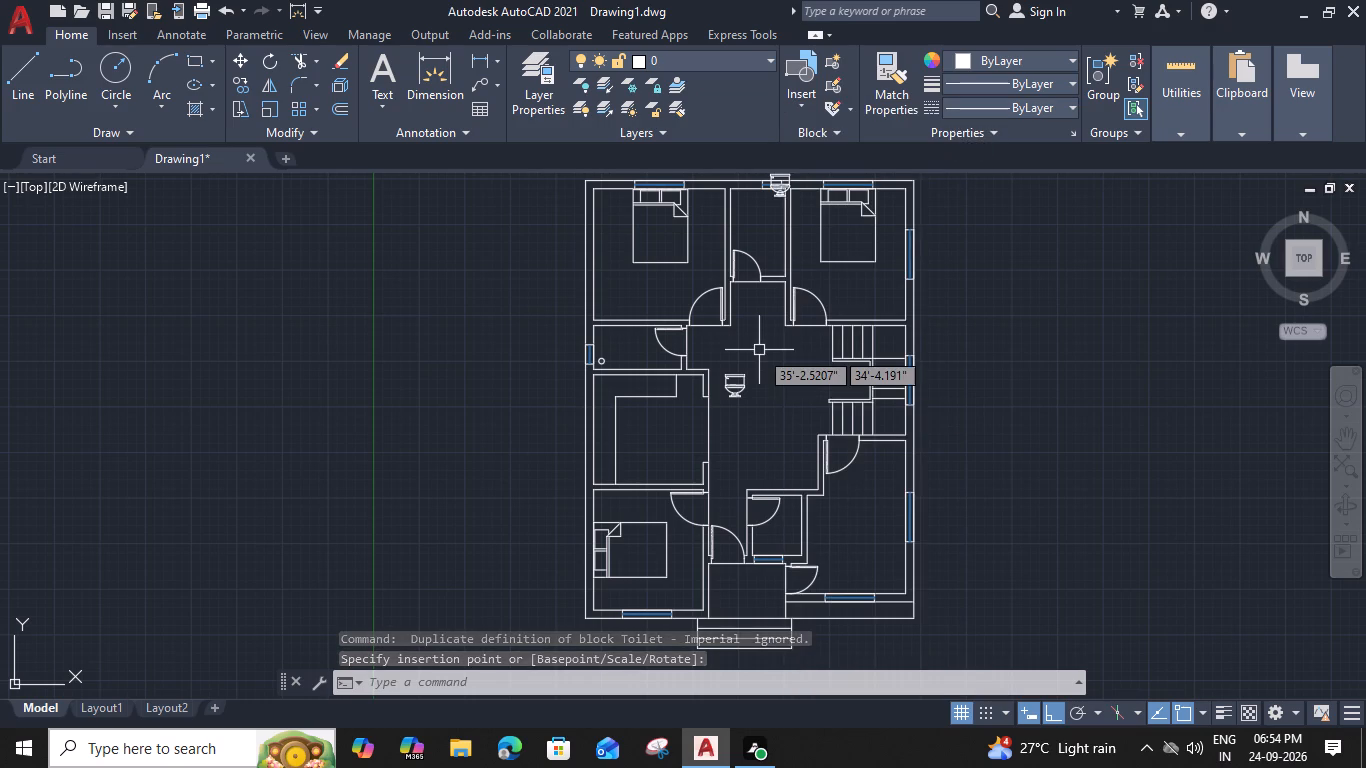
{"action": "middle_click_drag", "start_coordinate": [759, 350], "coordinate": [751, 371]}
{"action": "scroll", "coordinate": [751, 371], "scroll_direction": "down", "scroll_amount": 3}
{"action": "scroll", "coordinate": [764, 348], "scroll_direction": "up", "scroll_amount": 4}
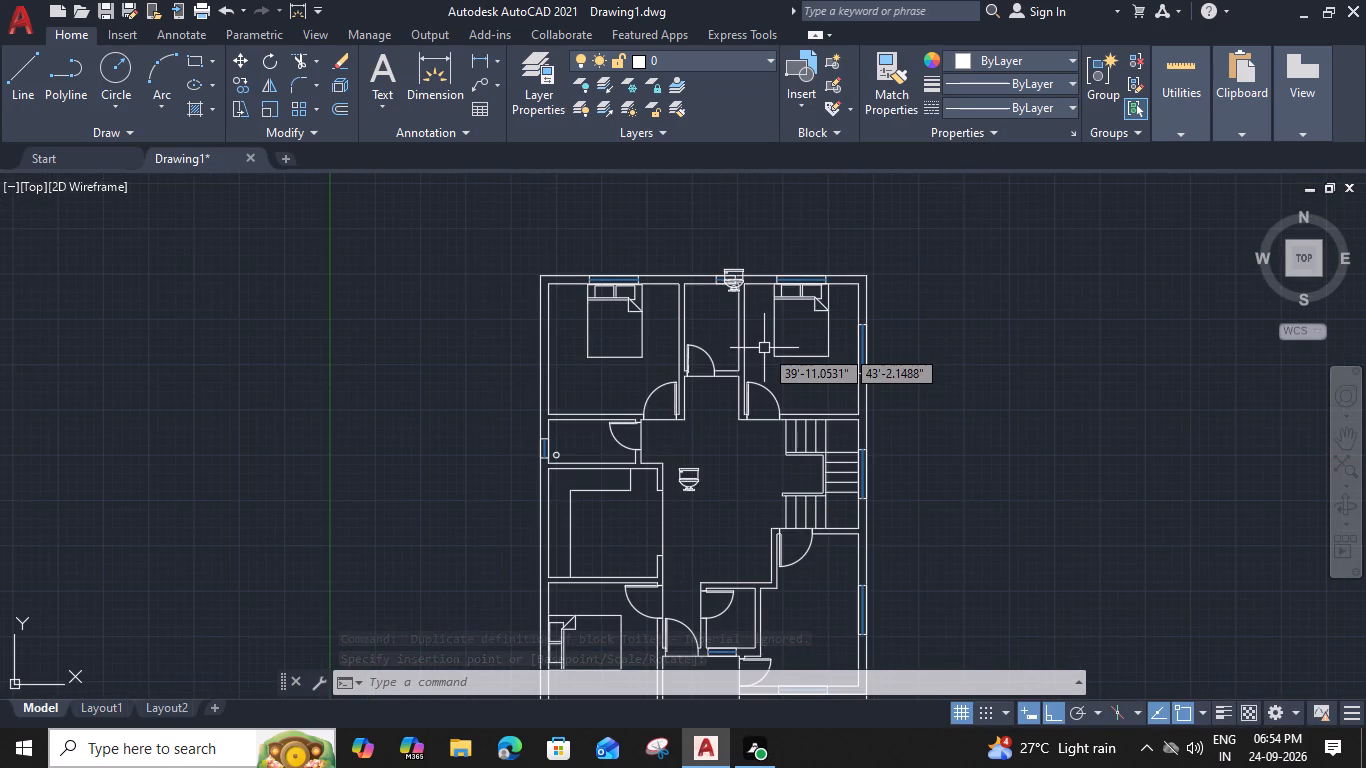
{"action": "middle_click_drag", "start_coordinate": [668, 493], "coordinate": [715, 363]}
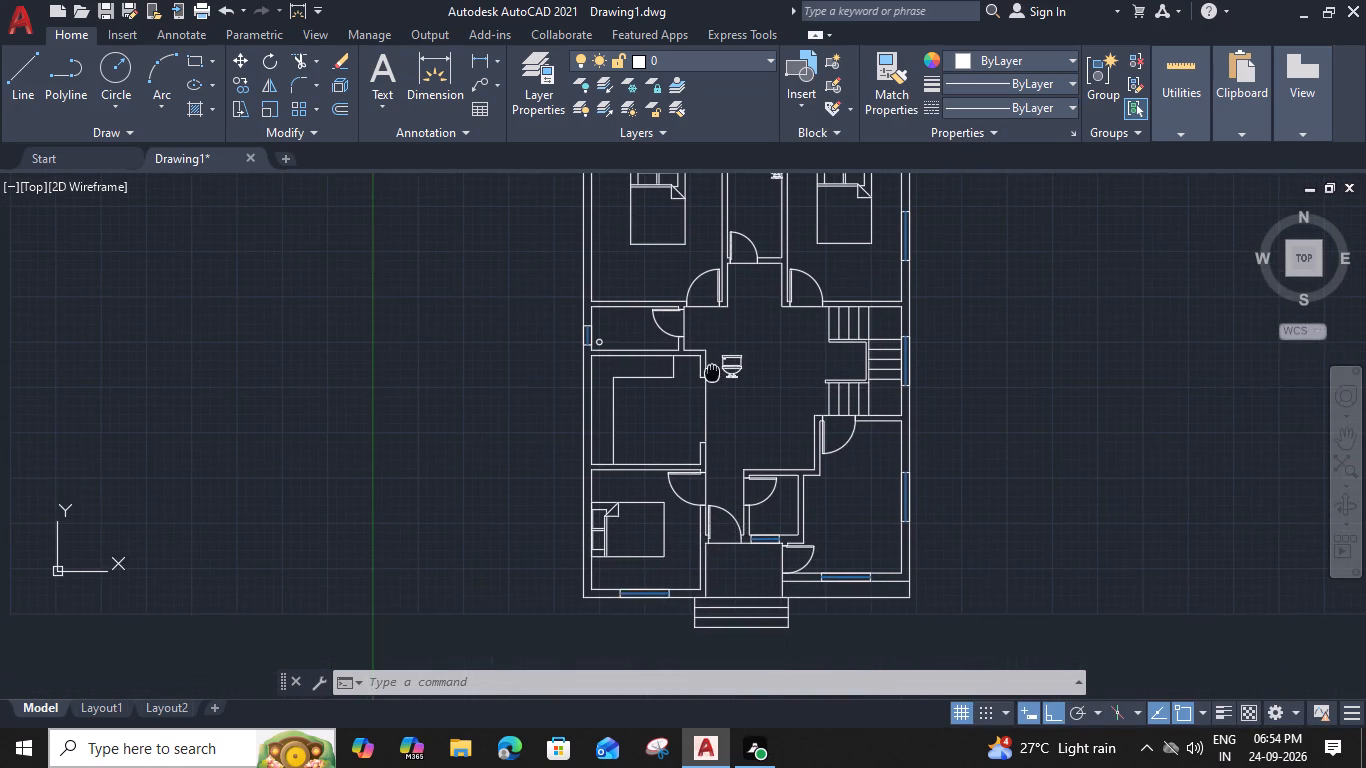
Switch the toilet block in the central hall to its Elongated (Plan) view.
{"action": "left_click", "coordinate": [734, 353]}
{"action": "left_click", "coordinate": [725, 364]}
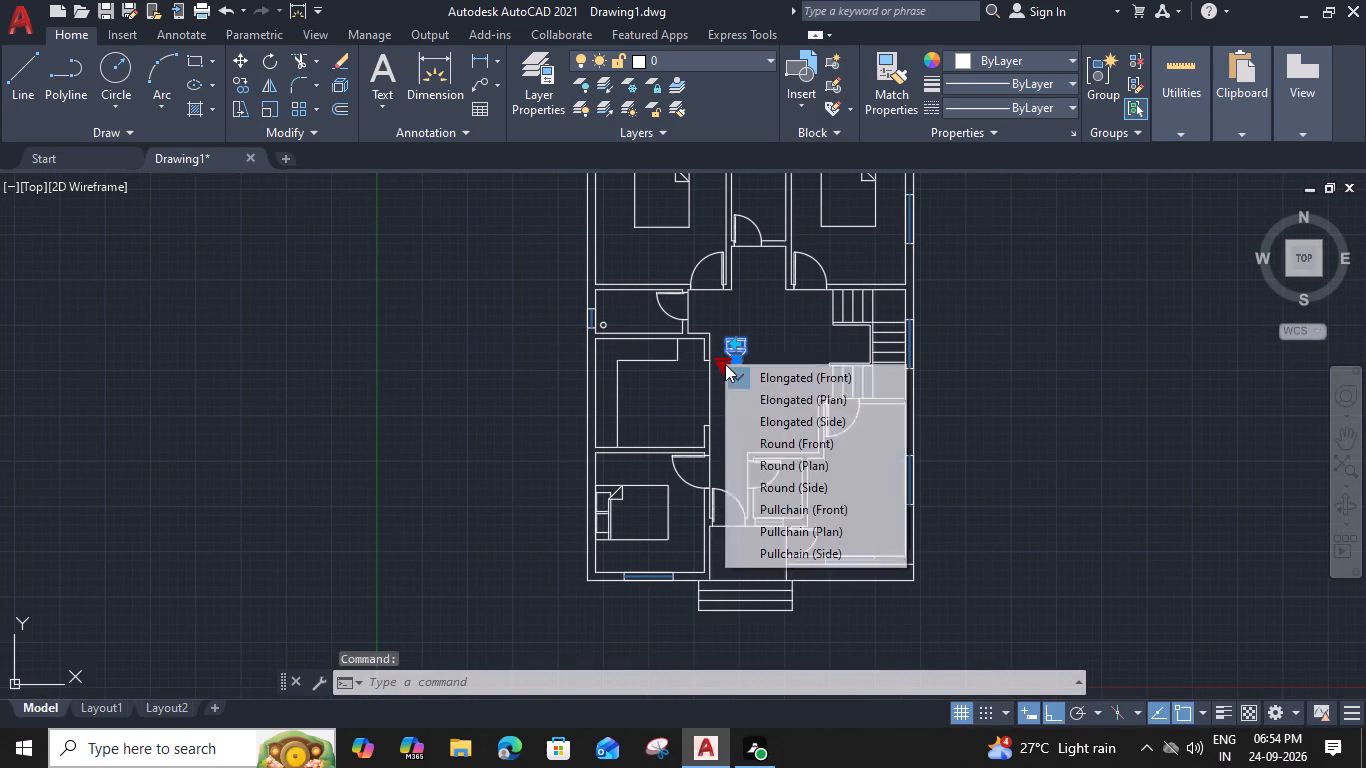
{"action": "left_click", "coordinate": [766, 391]}
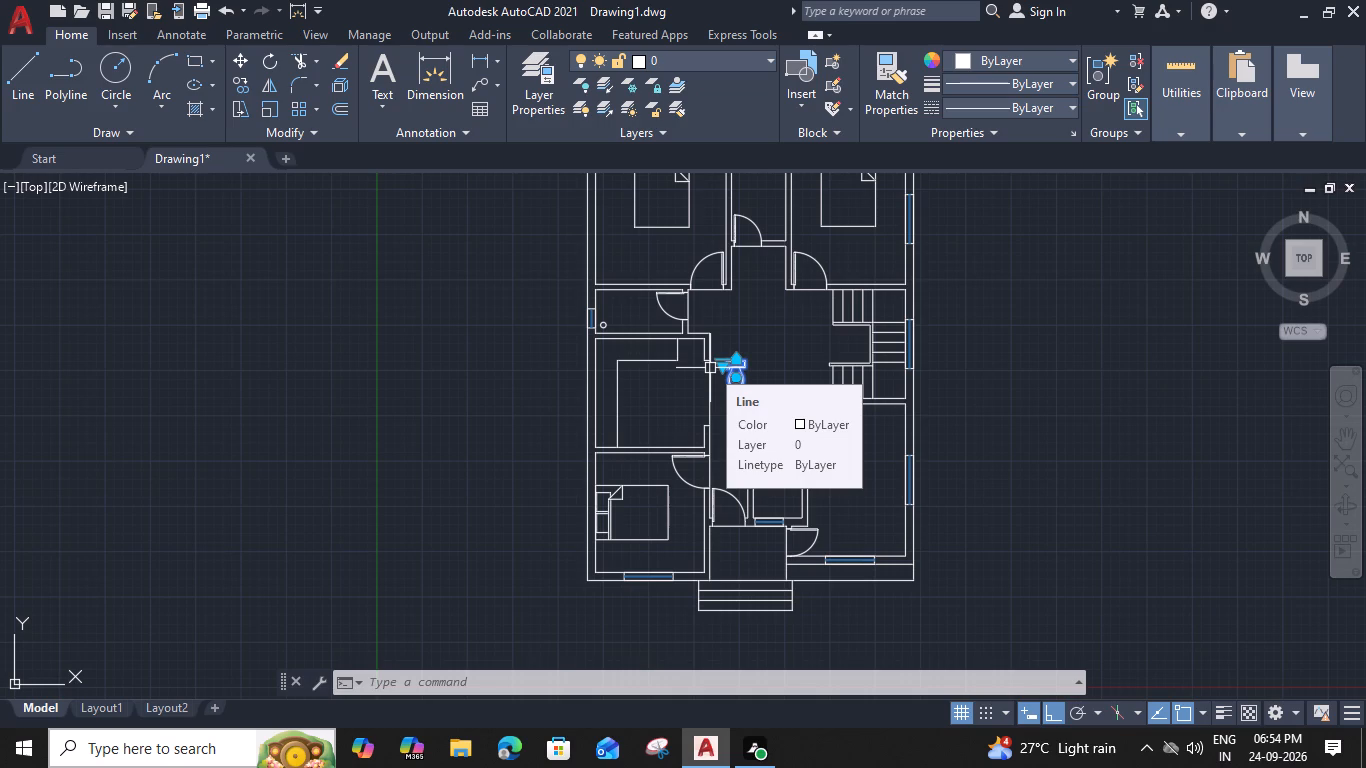
Move the hall toilet by its tank's back midpoint into the small west bathroom, against the north wall near the northwest corner.
{"action": "scroll", "coordinate": [711, 360], "scroll_direction": "up", "scroll_amount": 3}
{"action": "type", "text": "m"}
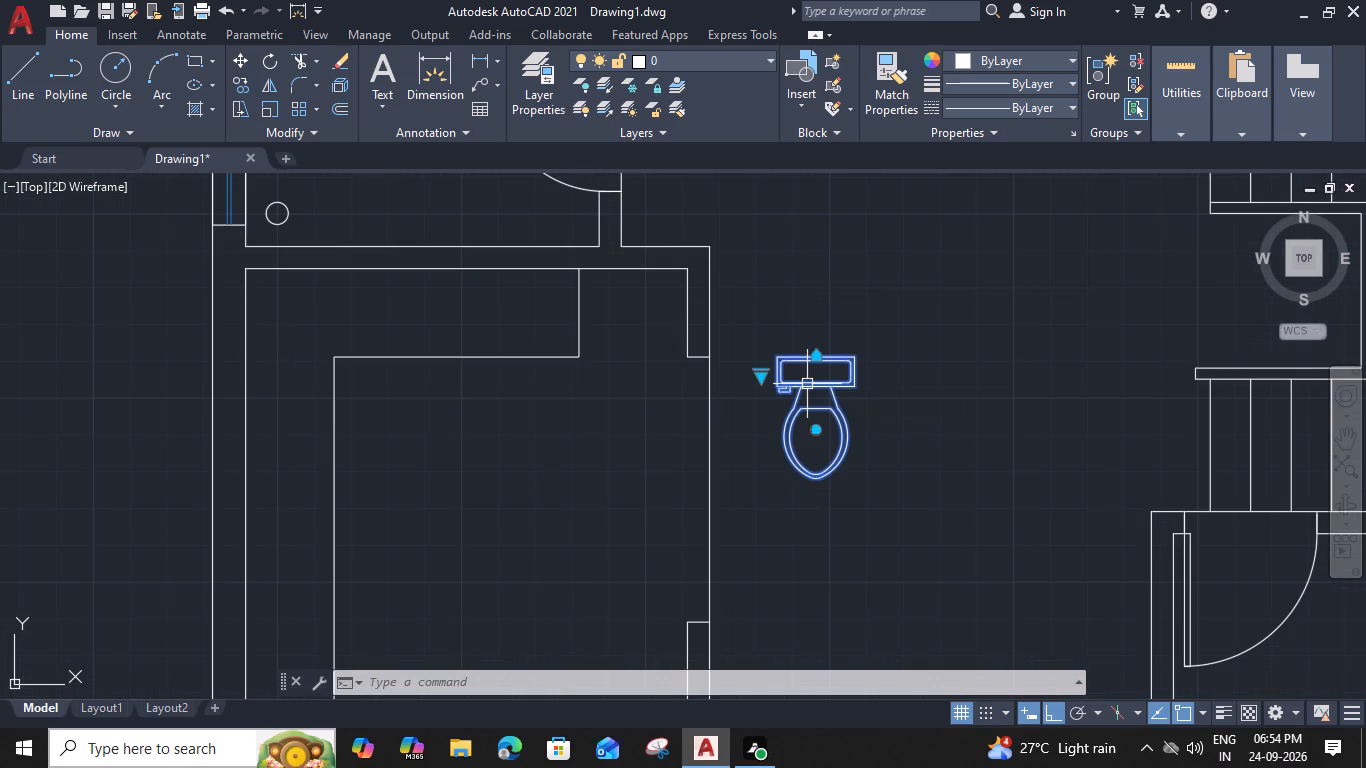
{"action": "key", "text": "space"}
{"action": "scroll", "coordinate": [806, 380], "scroll_direction": "up", "scroll_amount": 2}
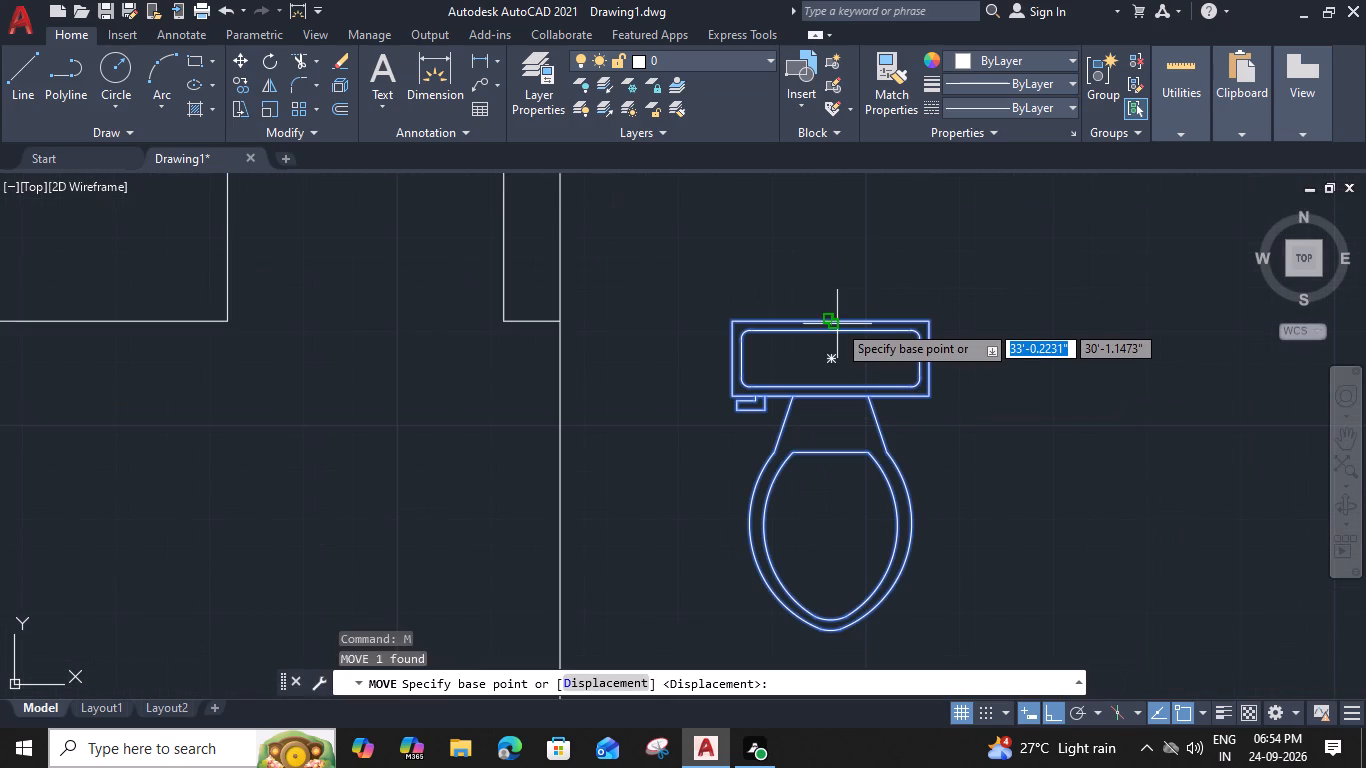
{"action": "left_click", "coordinate": [829, 319]}
{"action": "scroll", "coordinate": [829, 319], "scroll_direction": "down", "scroll_amount": 3}
{"action": "middle_click_drag", "start_coordinate": [595, 320], "coordinate": [691, 498]}
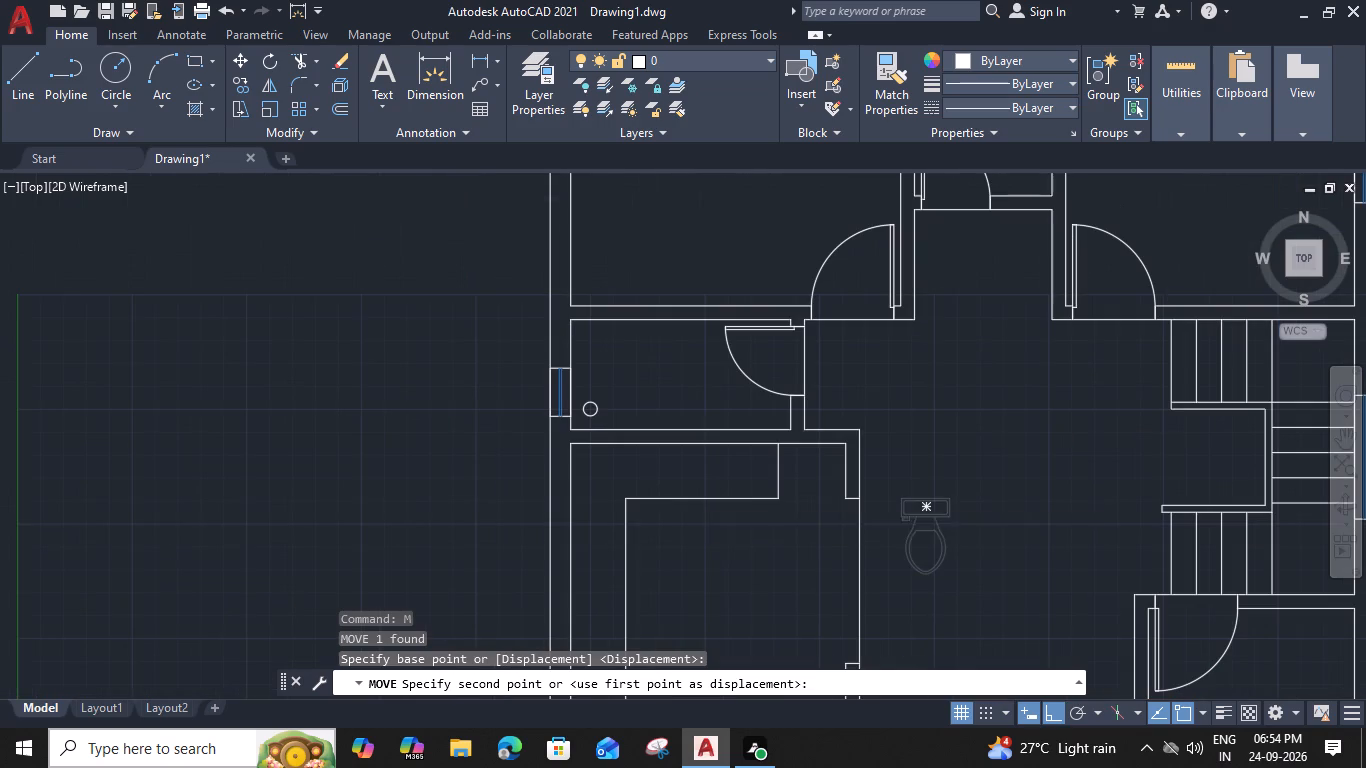
{"action": "scroll", "coordinate": [623, 321], "scroll_direction": "up", "scroll_amount": 2}
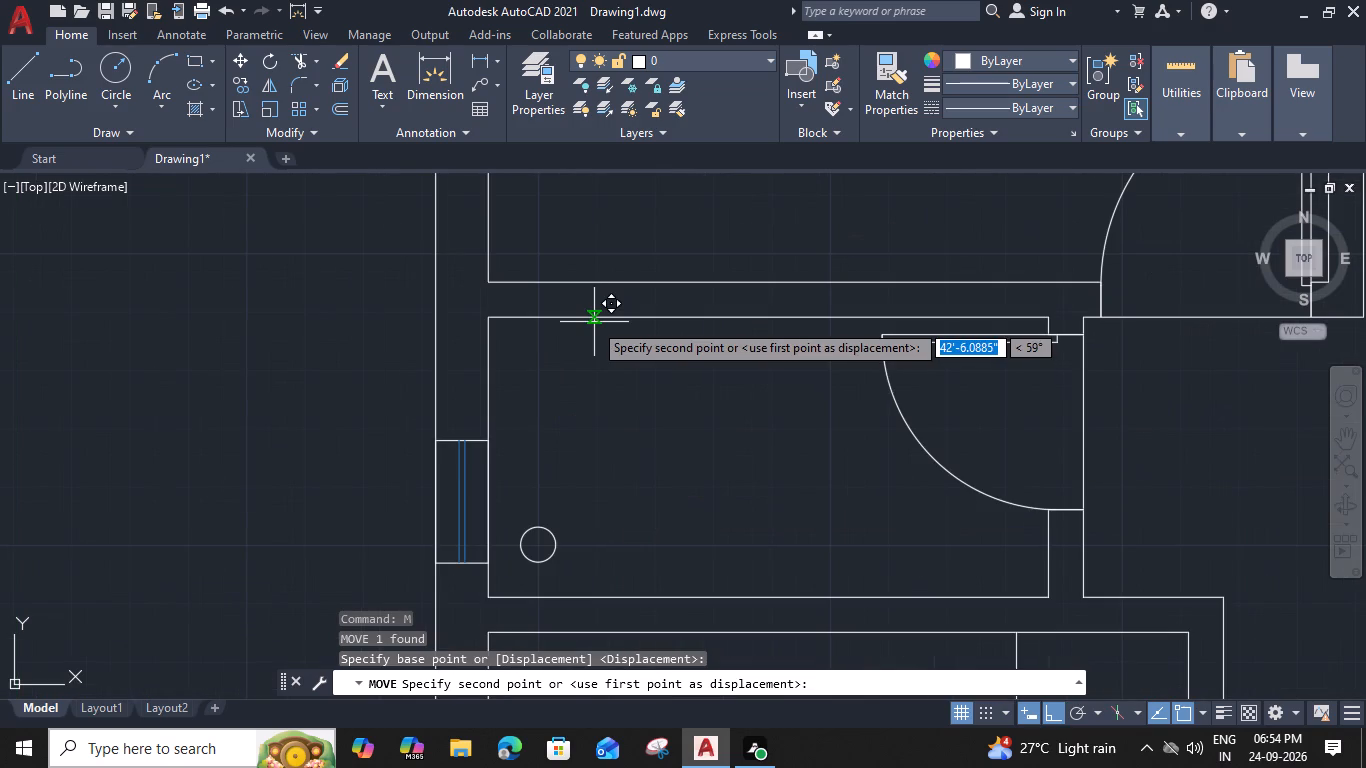
{"action": "left_click", "coordinate": [596, 319]}
{"action": "scroll", "coordinate": [626, 374], "scroll_direction": "down", "scroll_amount": 3}
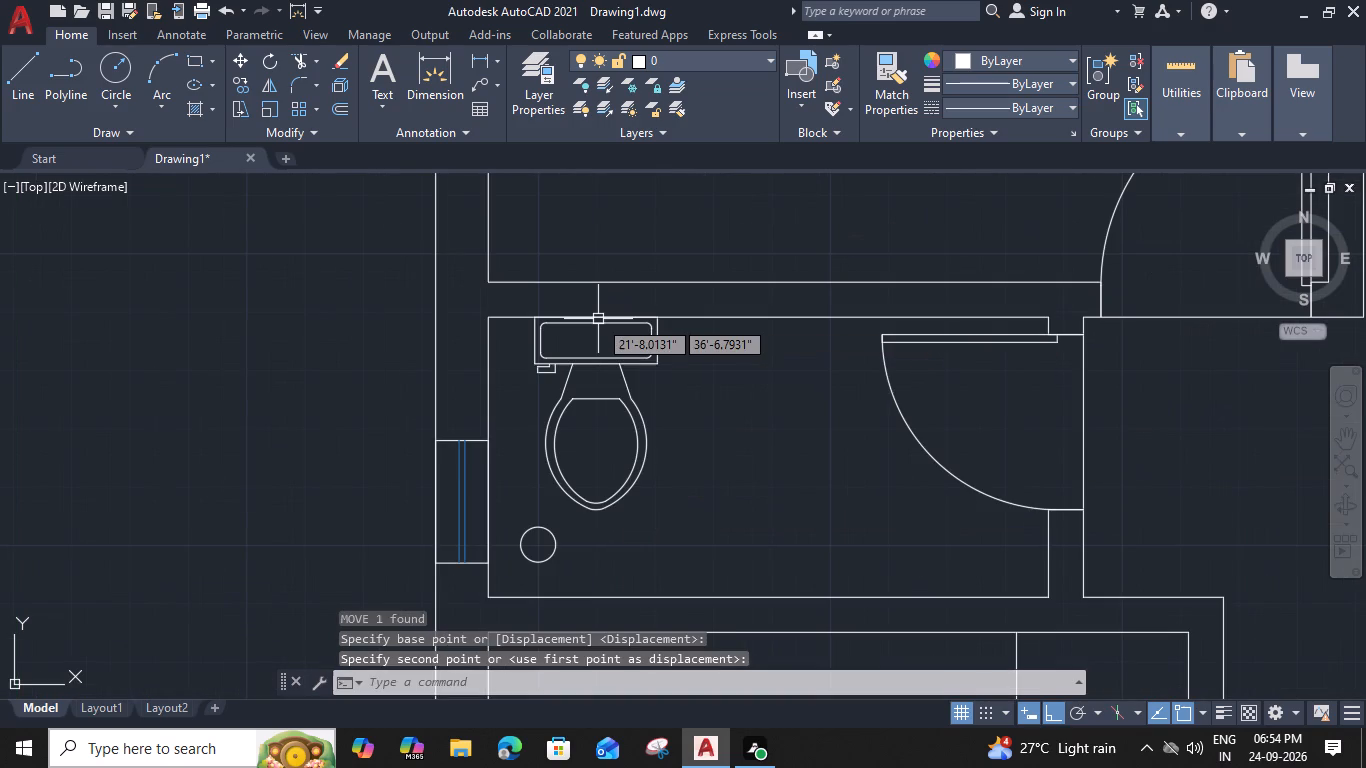
Switch the toilet block at the north bathroom's window to its Elongated (Plan) view.
{"action": "middle_click_drag", "start_coordinate": [911, 329], "coordinate": [797, 466]}
{"action": "scroll", "coordinate": [759, 289], "scroll_direction": "up", "scroll_amount": 2}
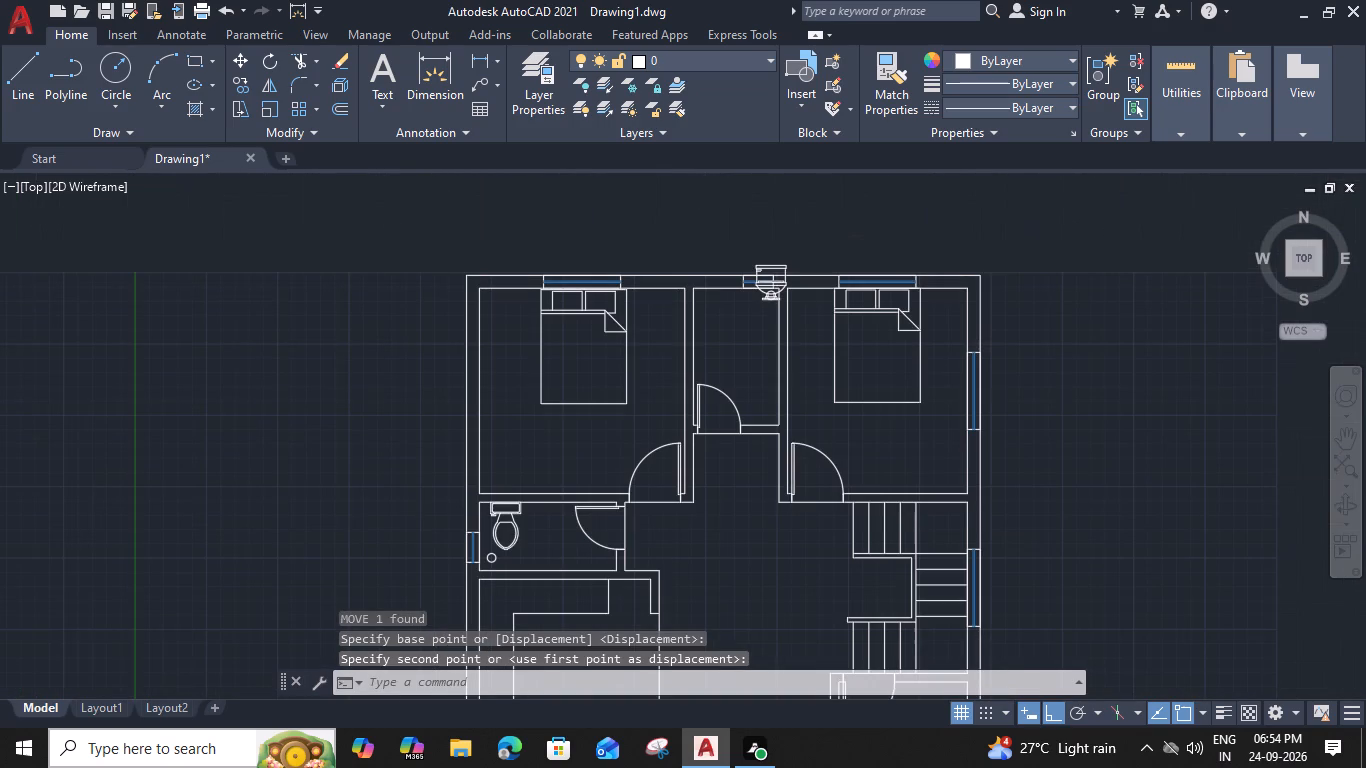
{"action": "scroll", "coordinate": [797, 466], "scroll_direction": "up", "scroll_amount": 1}
{"action": "left_click", "coordinate": [795, 305]}
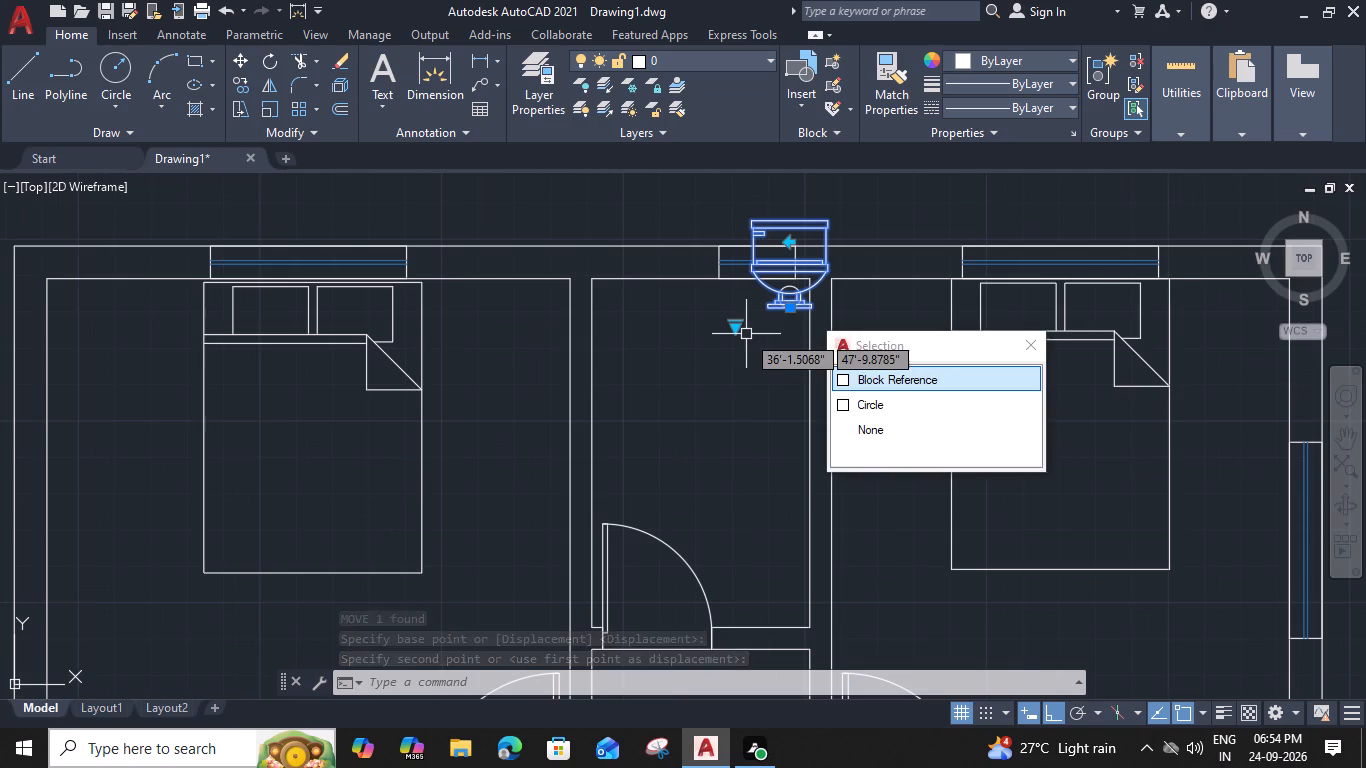
{"action": "left_click", "coordinate": [734, 330]}
{"action": "left_click", "coordinate": [765, 367]}
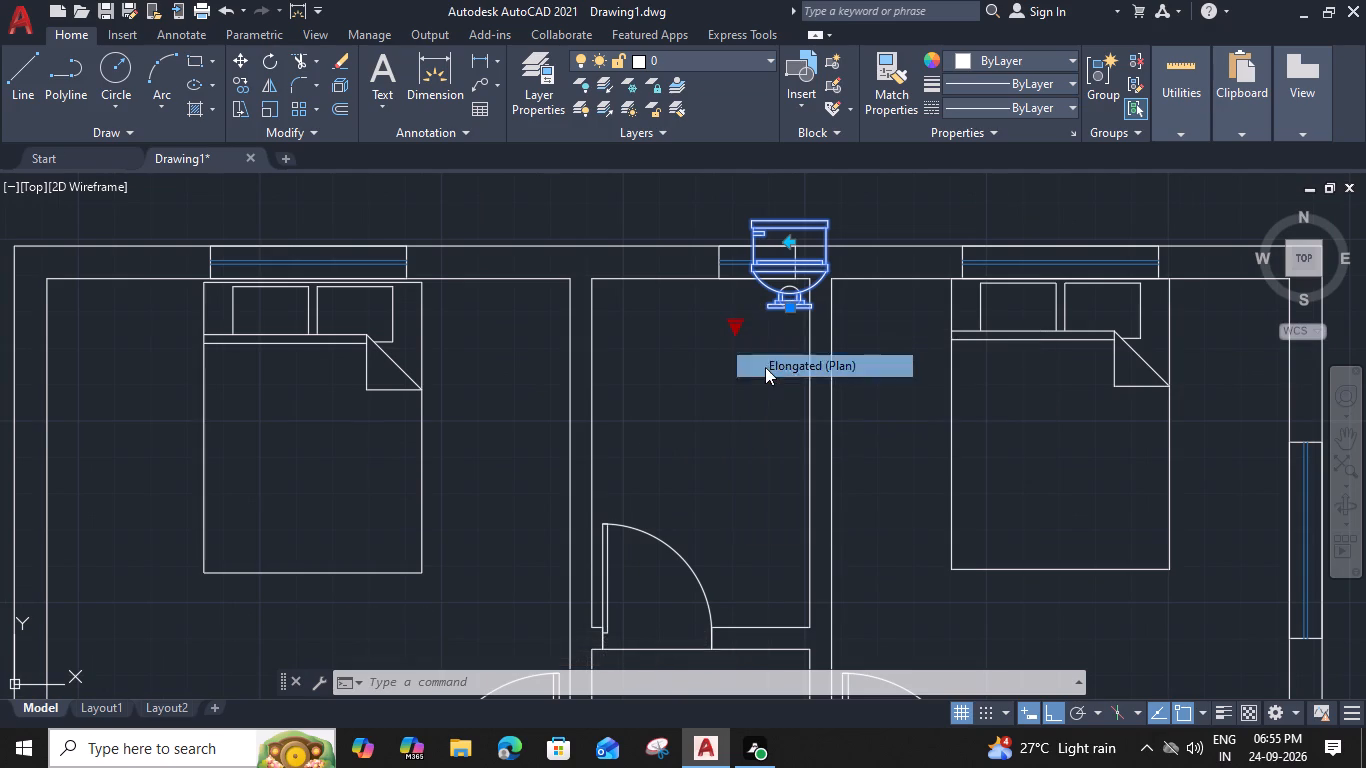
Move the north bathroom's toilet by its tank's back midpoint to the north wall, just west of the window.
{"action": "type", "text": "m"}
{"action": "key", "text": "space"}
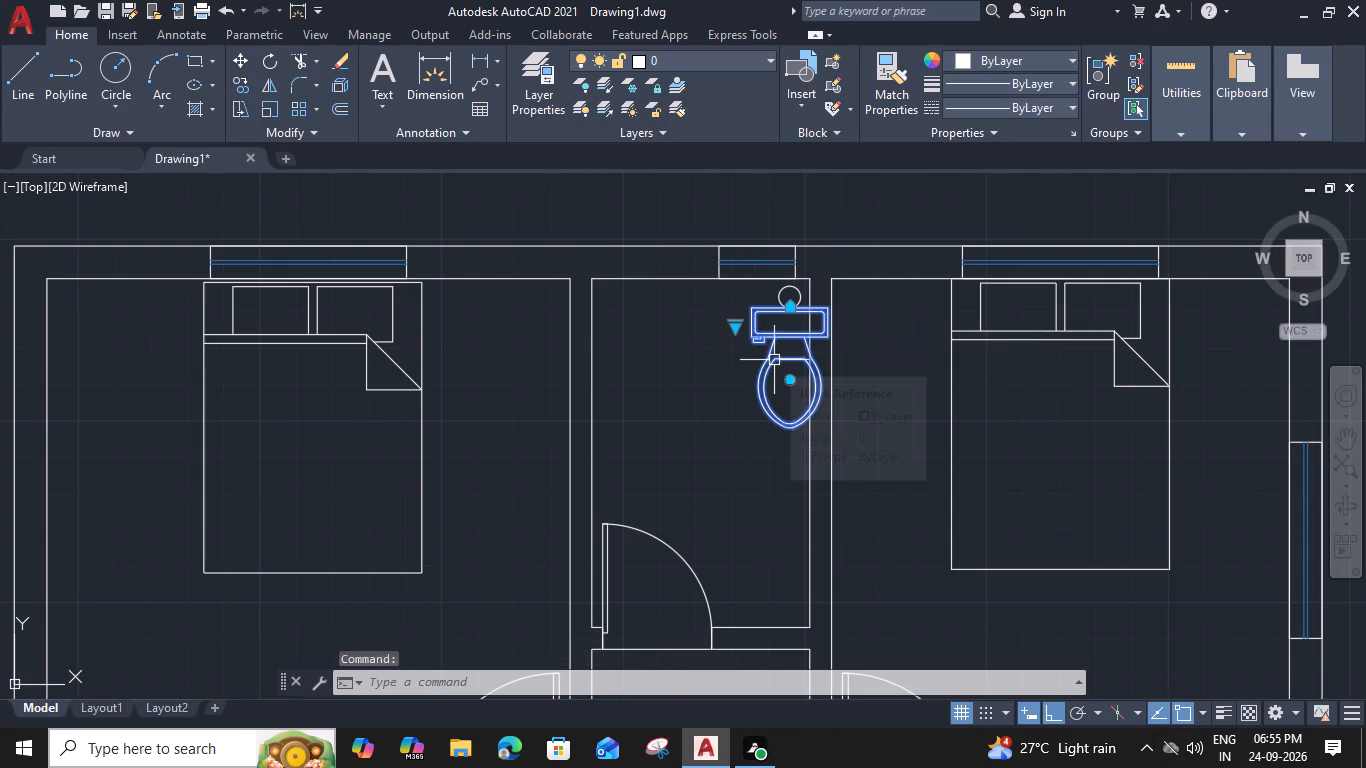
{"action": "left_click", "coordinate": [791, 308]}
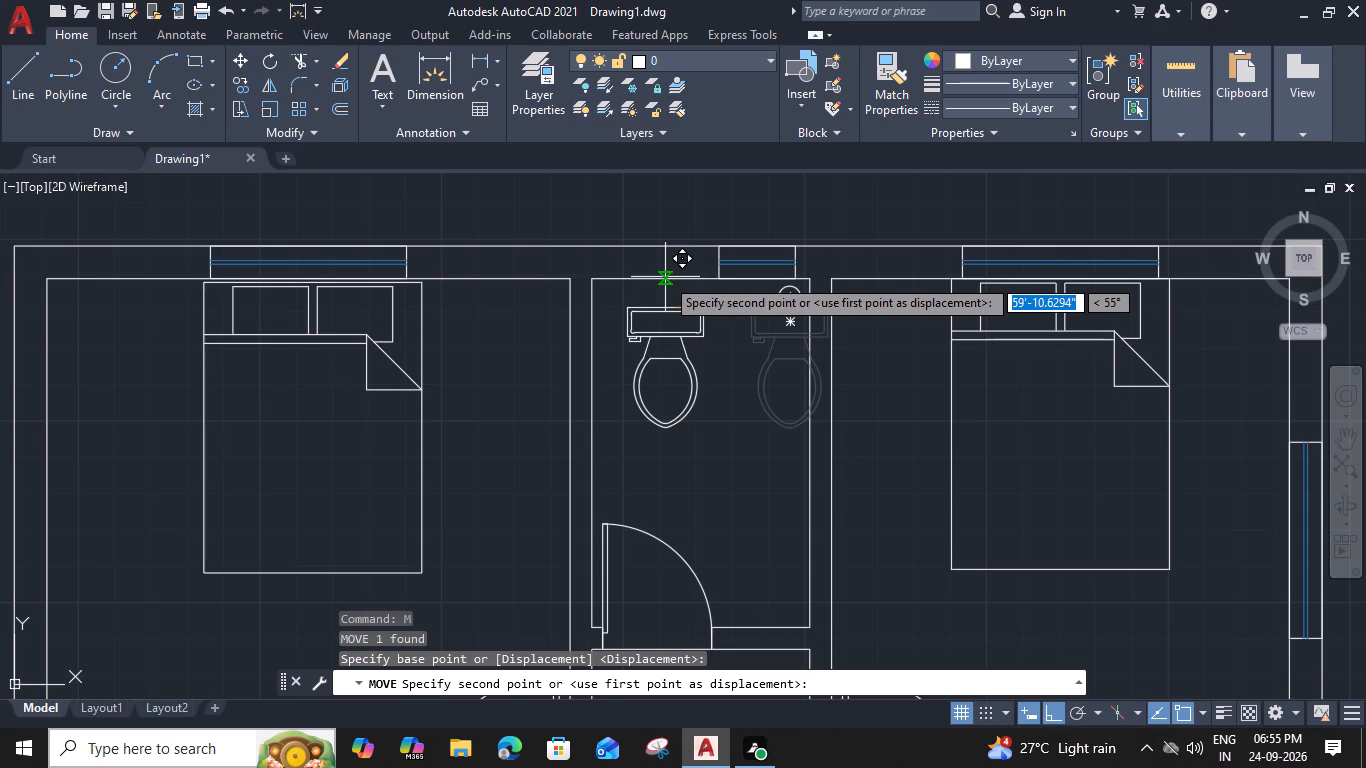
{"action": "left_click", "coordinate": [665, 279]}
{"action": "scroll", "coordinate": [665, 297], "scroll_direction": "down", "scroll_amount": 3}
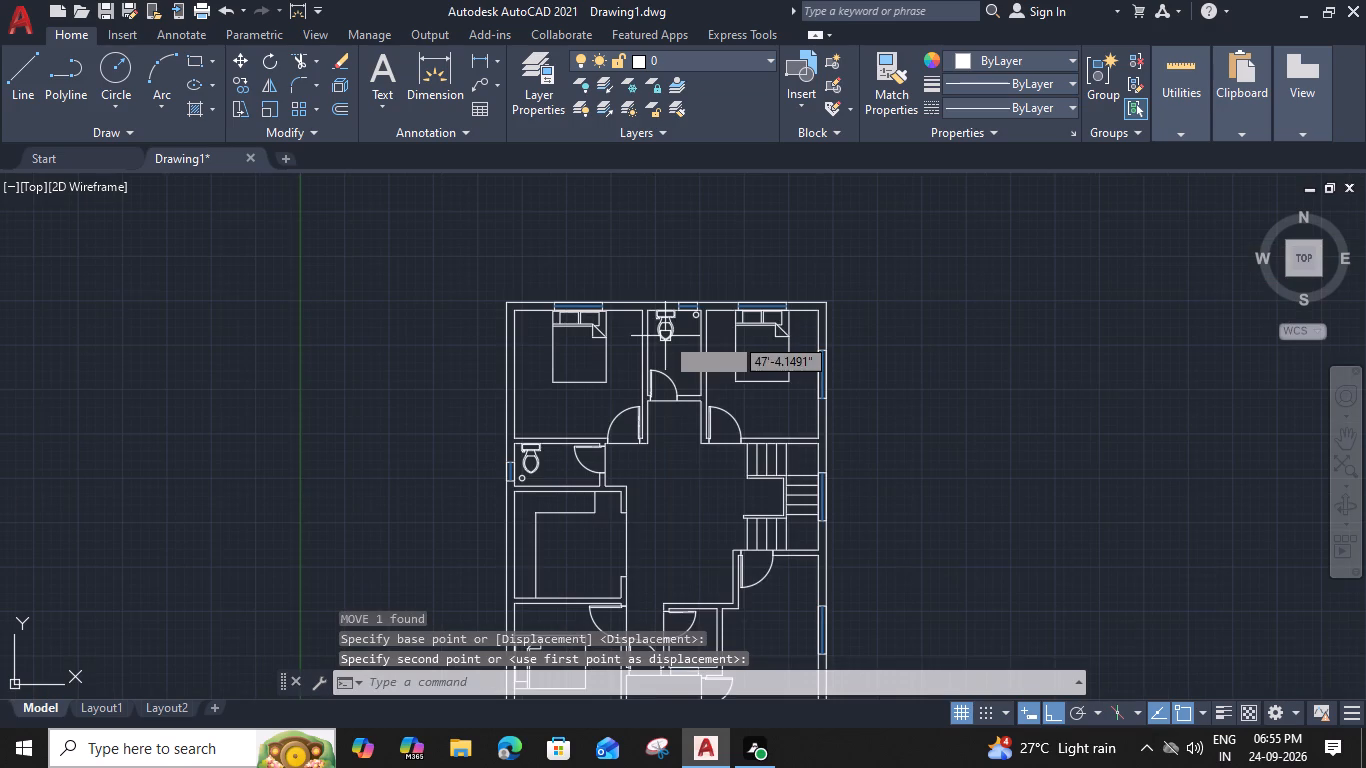
Rotate the north bathroom's toilet 270° about its tank's northeast corner so the bowl faces west.
{"action": "middle_click_drag", "start_coordinate": [665, 439], "coordinate": [747, 338]}
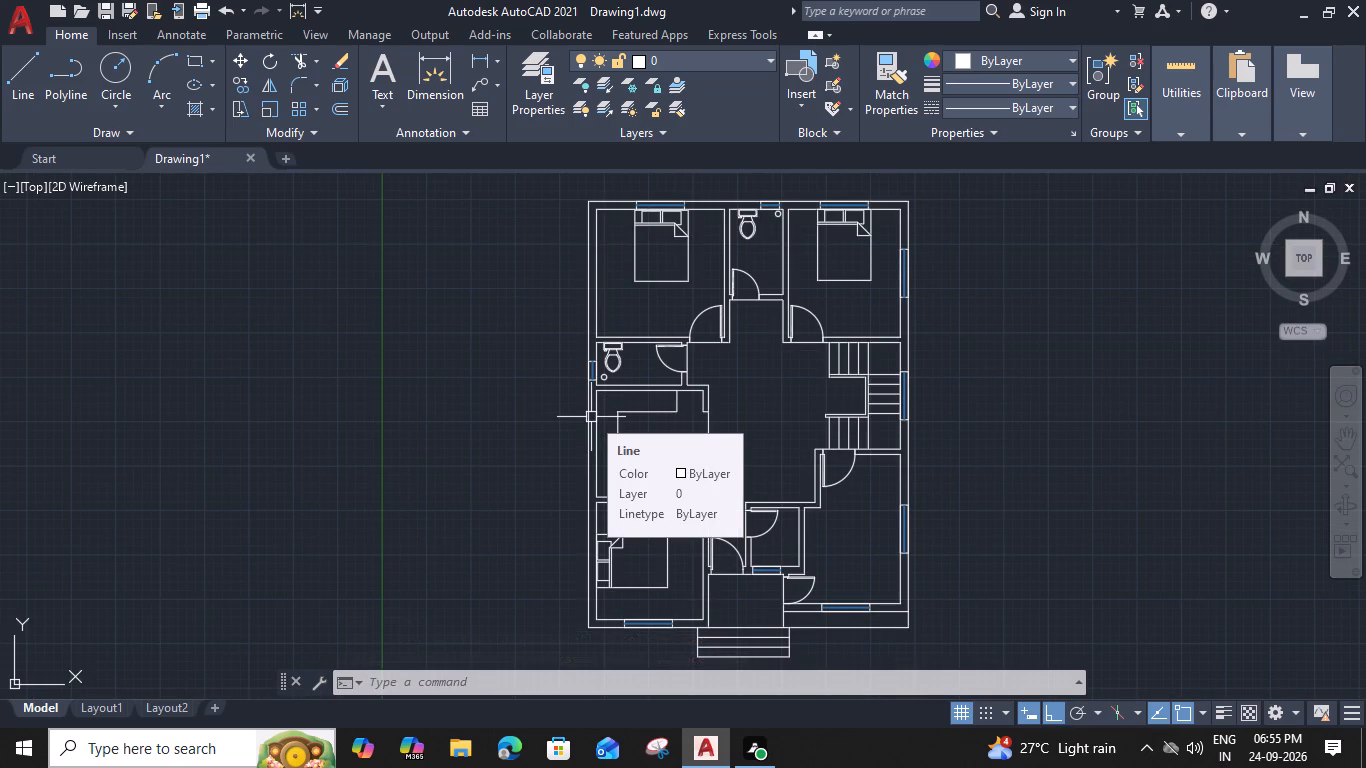
{"action": "scroll", "coordinate": [763, 237], "scroll_direction": "up", "scroll_amount": 3}
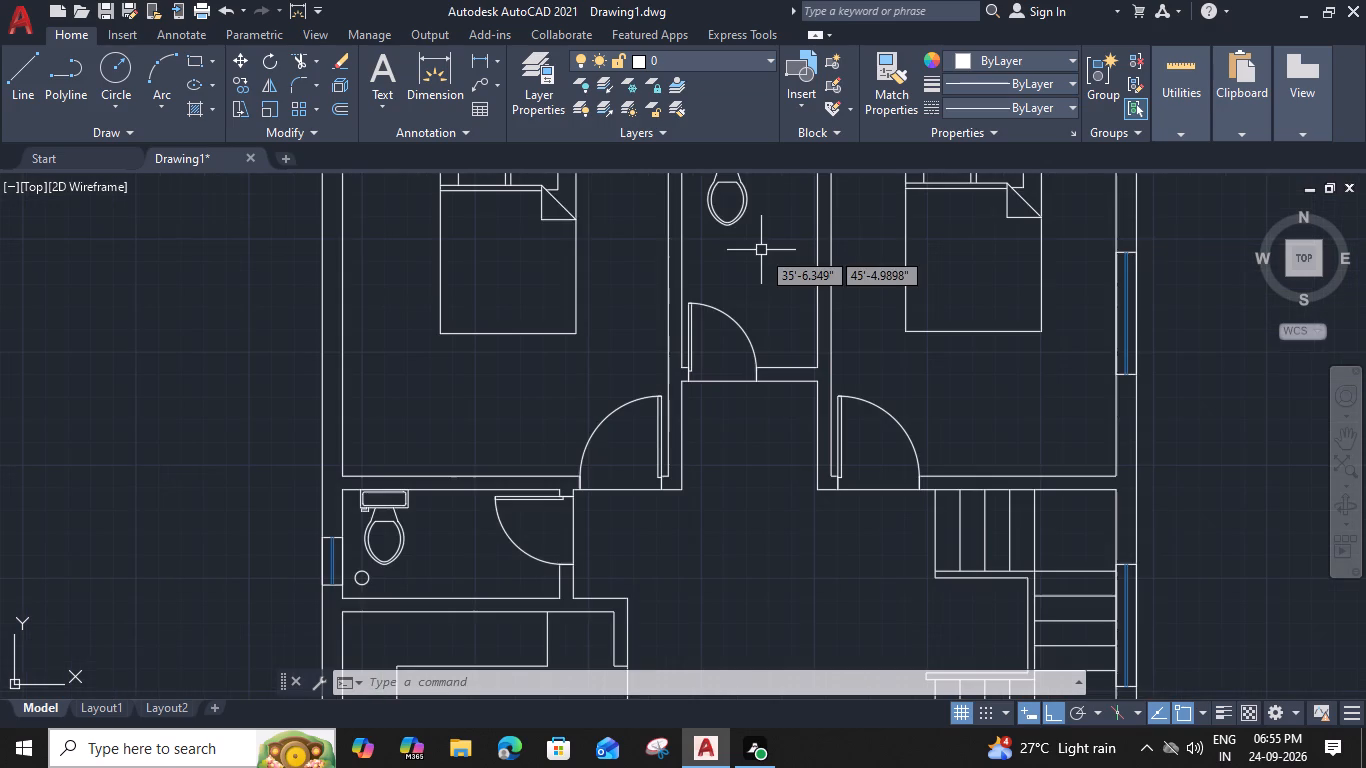
{"action": "left_click", "coordinate": [747, 212]}
{"action": "middle_click_drag", "start_coordinate": [753, 288], "coordinate": [754, 400]}
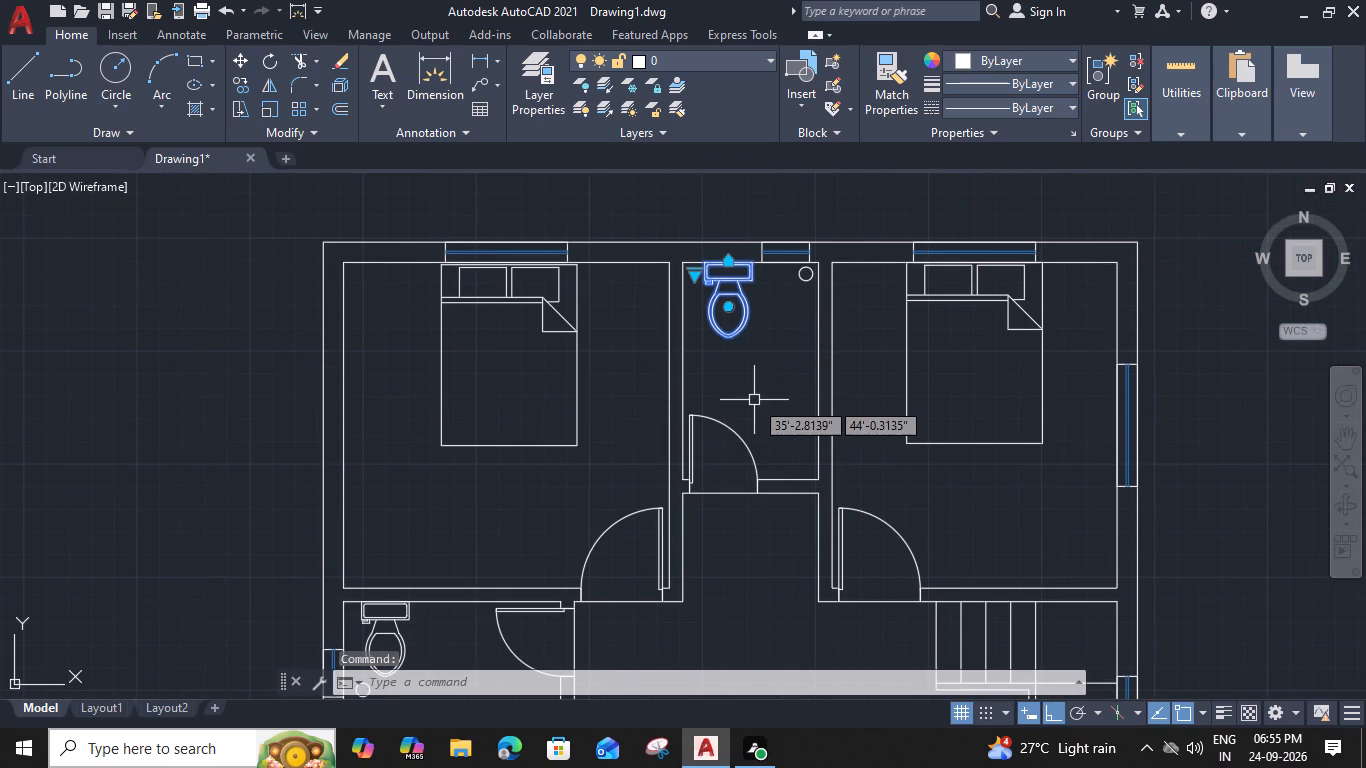
{"action": "type", "text": "ro"}
{"action": "key", "text": "space"}
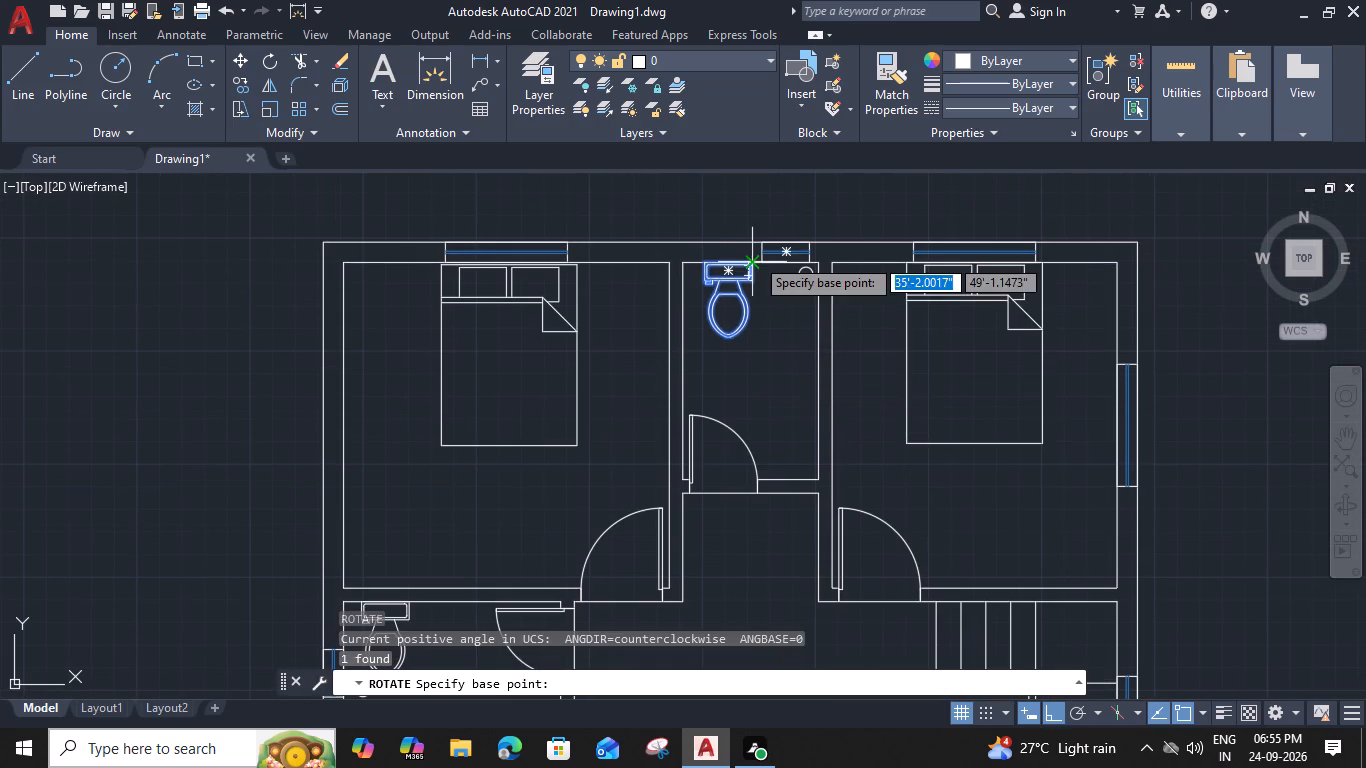
{"action": "left_click", "coordinate": [755, 257]}
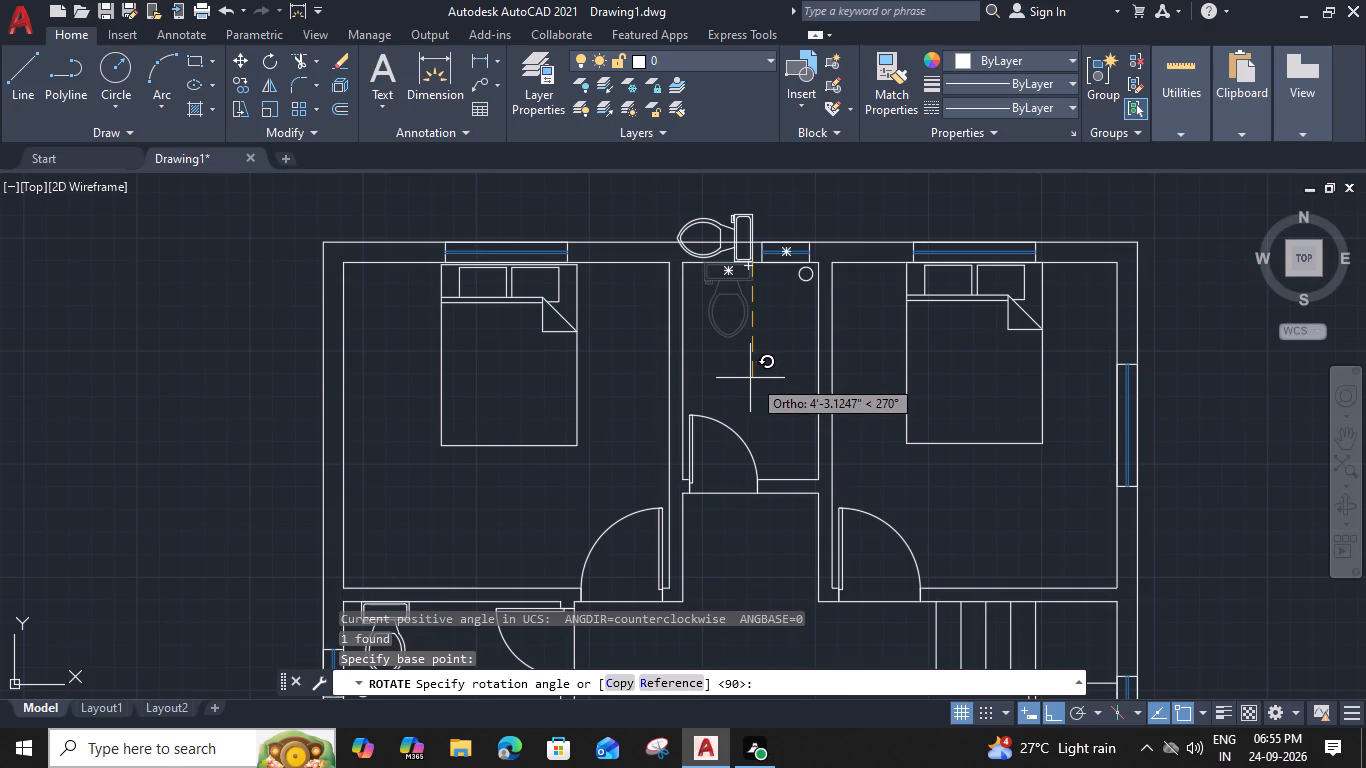
{"action": "left_click", "coordinate": [753, 377]}
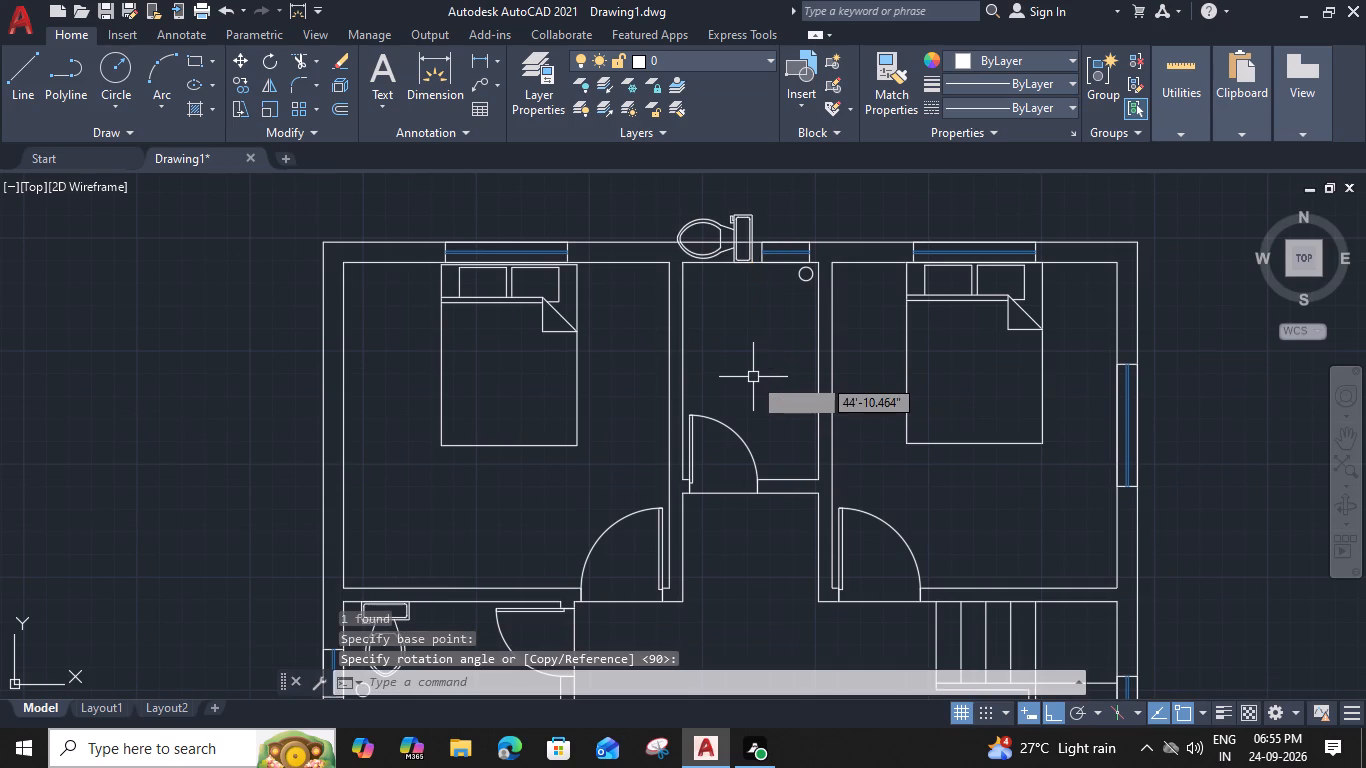
Move the rotated toilet so its tank backs onto the north bathroom's east wall, just south of the drain circle.
{"action": "left_click", "coordinate": [747, 250]}
{"action": "key", "text": "m"}
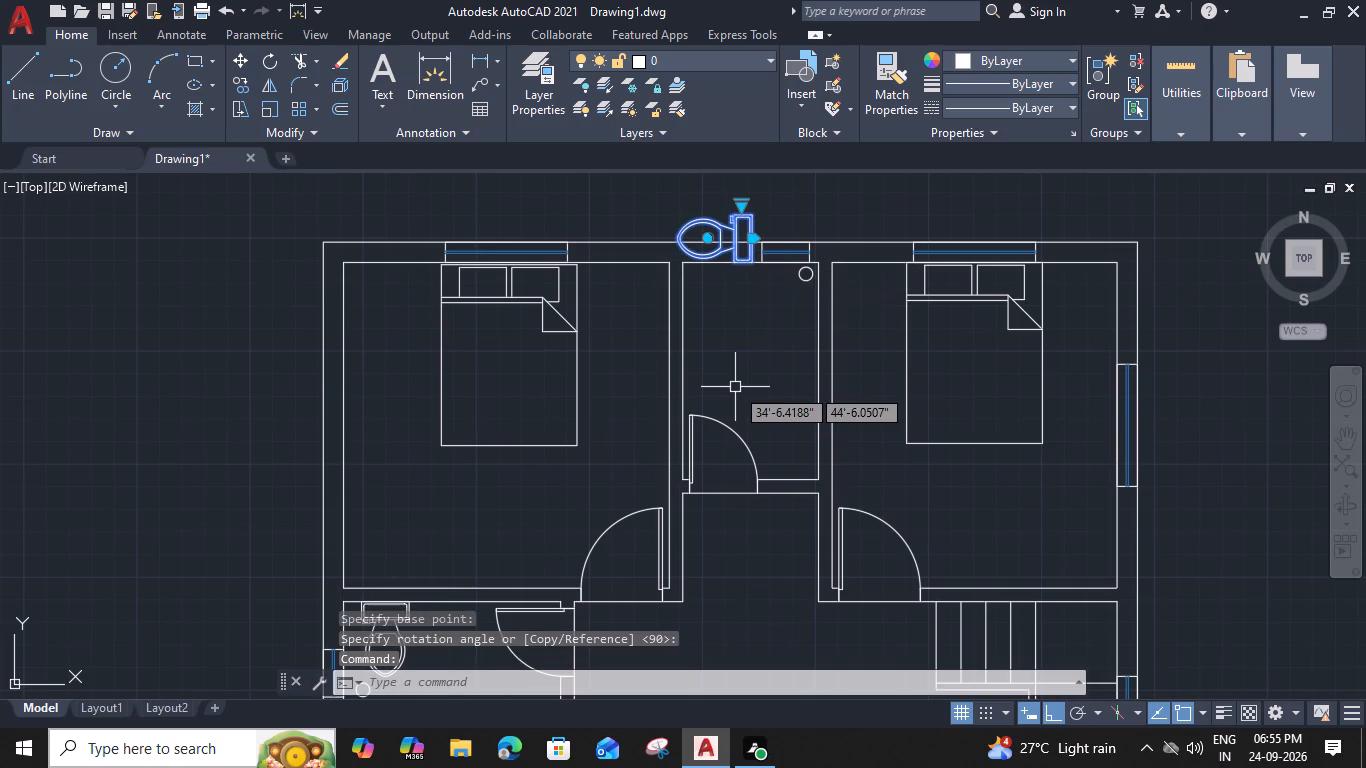
{"action": "key", "text": "space"}
{"action": "scroll", "coordinate": [772, 240], "scroll_direction": "up", "scroll_amount": 4}
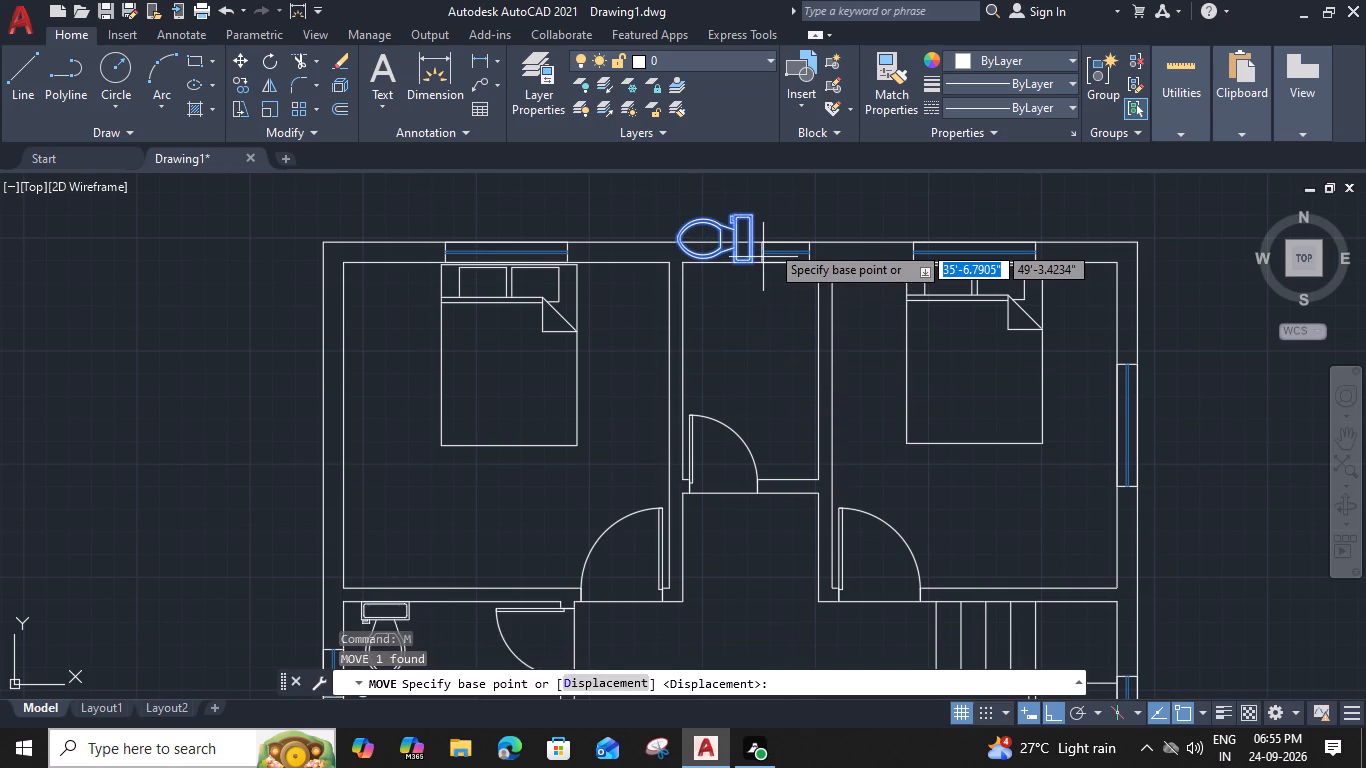
{"action": "left_click", "coordinate": [648, 221]}
{"action": "scroll", "coordinate": [681, 451], "scroll_direction": "down", "scroll_amount": 1}
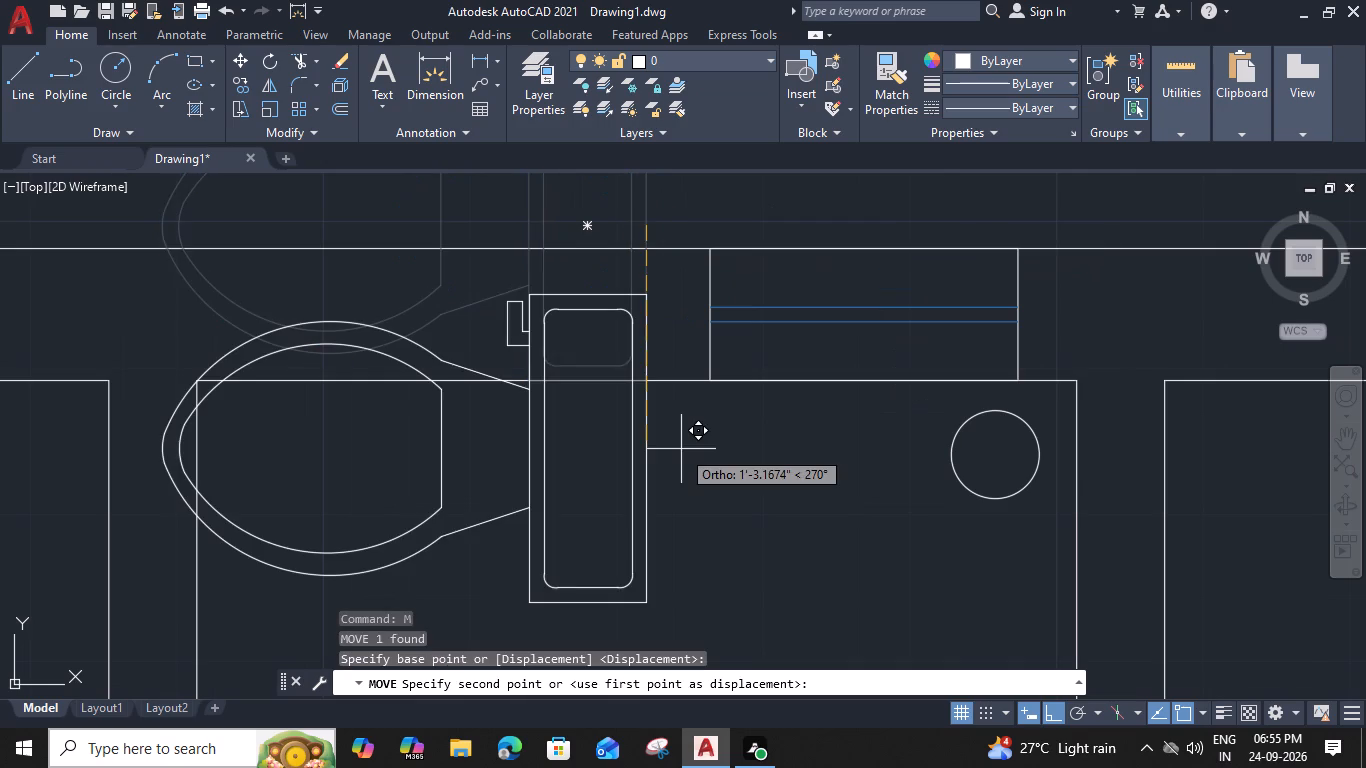
{"action": "scroll", "coordinate": [681, 449], "scroll_direction": "down", "scroll_amount": 1}
{"action": "middle_click_drag", "start_coordinate": [691, 460], "coordinate": [654, 246]}
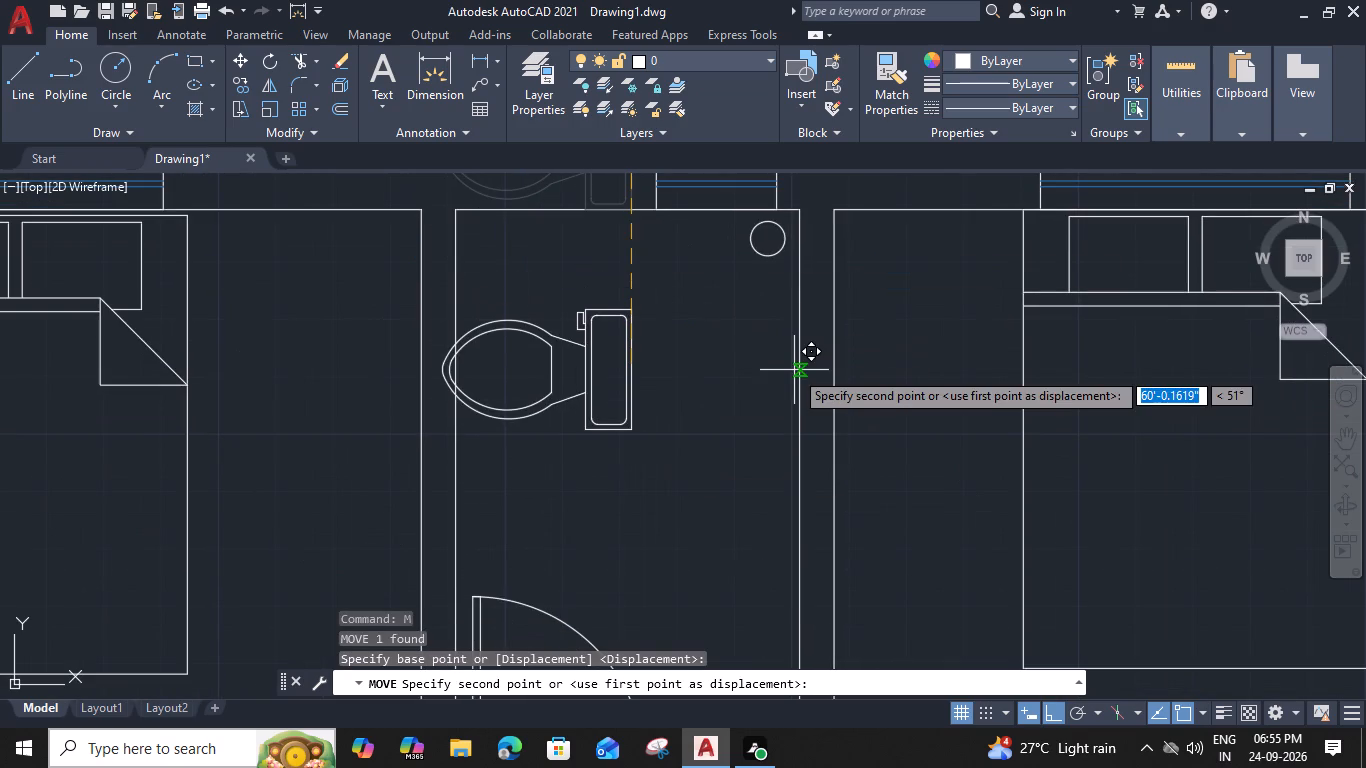
{"action": "left_click", "coordinate": [801, 371]}
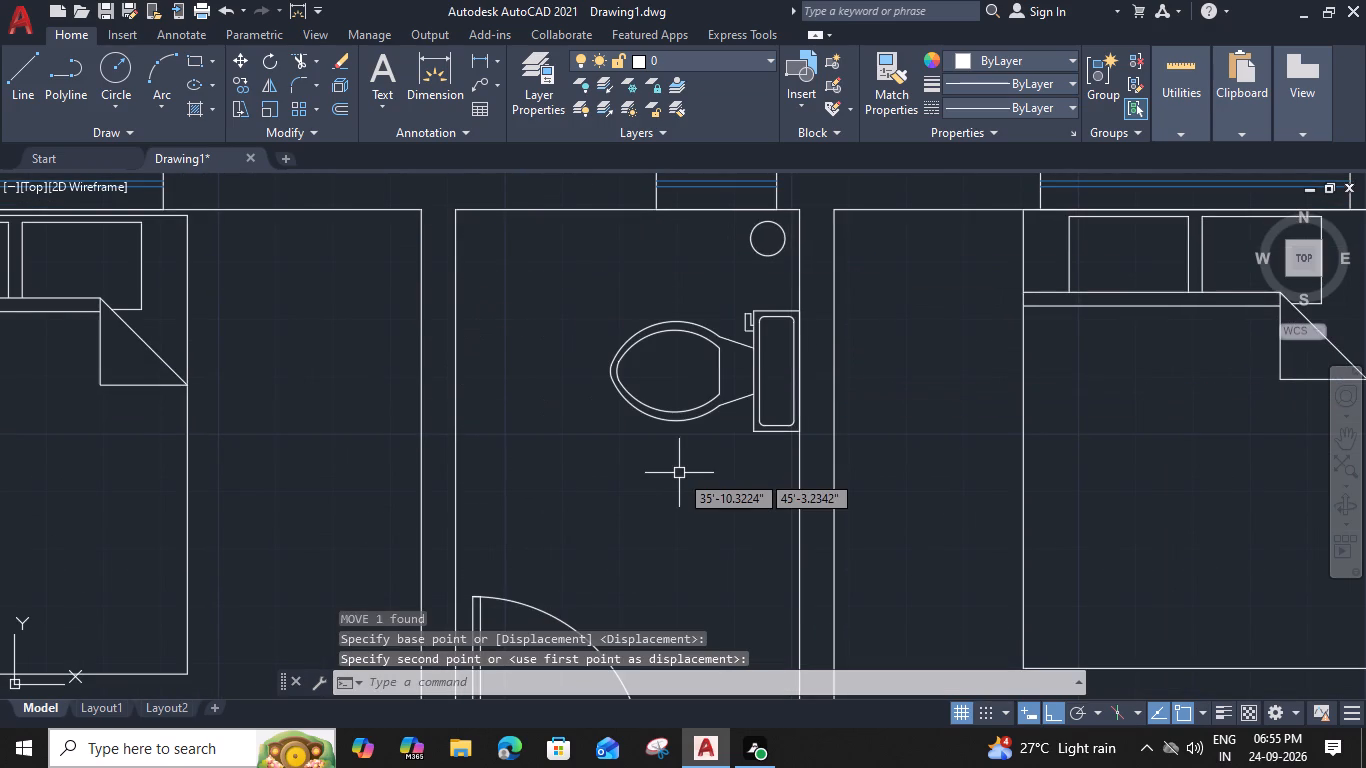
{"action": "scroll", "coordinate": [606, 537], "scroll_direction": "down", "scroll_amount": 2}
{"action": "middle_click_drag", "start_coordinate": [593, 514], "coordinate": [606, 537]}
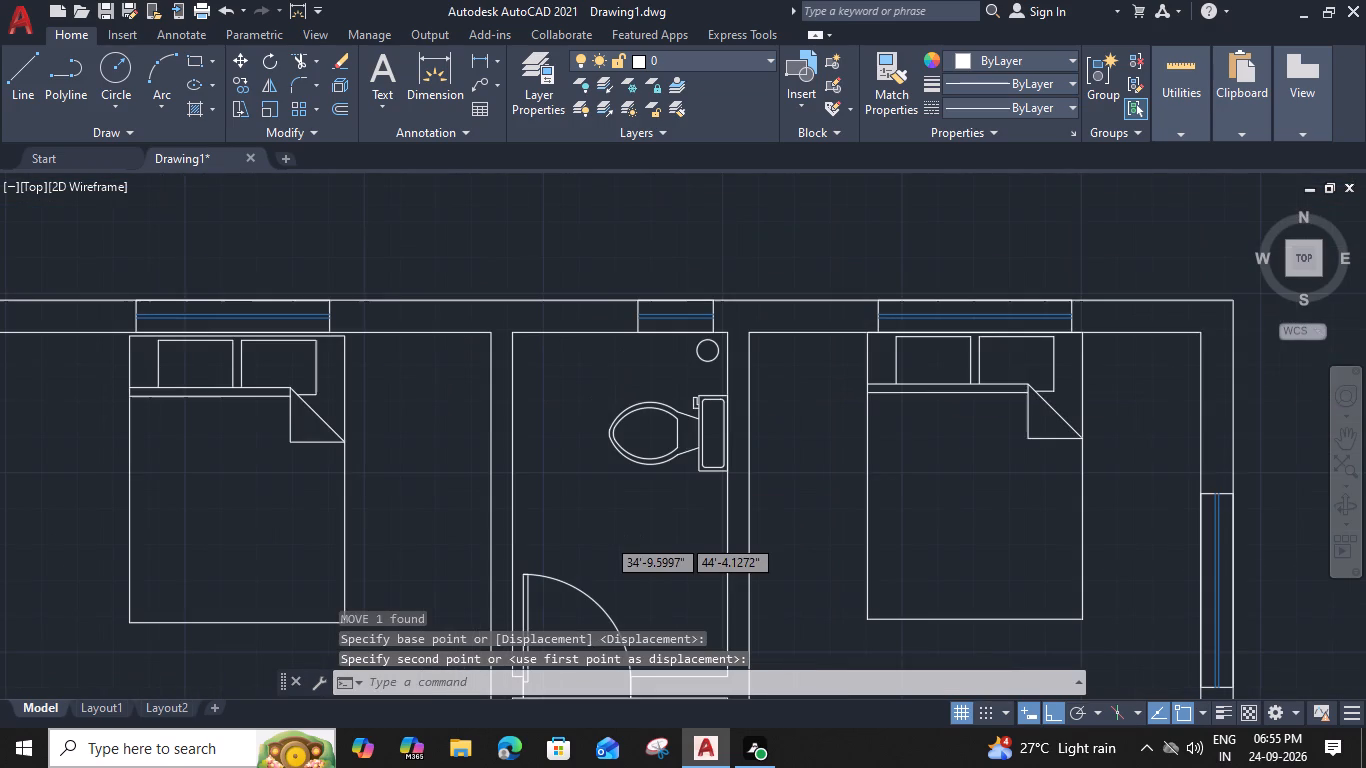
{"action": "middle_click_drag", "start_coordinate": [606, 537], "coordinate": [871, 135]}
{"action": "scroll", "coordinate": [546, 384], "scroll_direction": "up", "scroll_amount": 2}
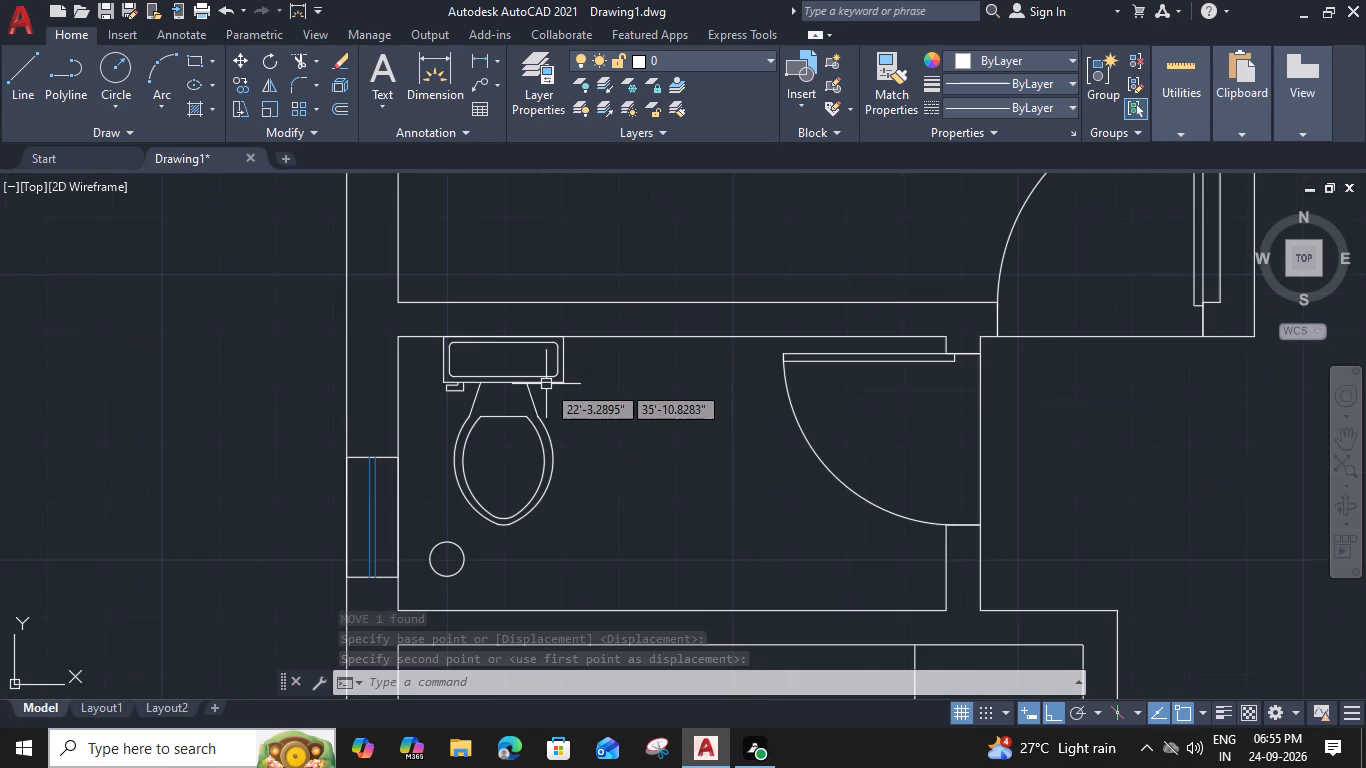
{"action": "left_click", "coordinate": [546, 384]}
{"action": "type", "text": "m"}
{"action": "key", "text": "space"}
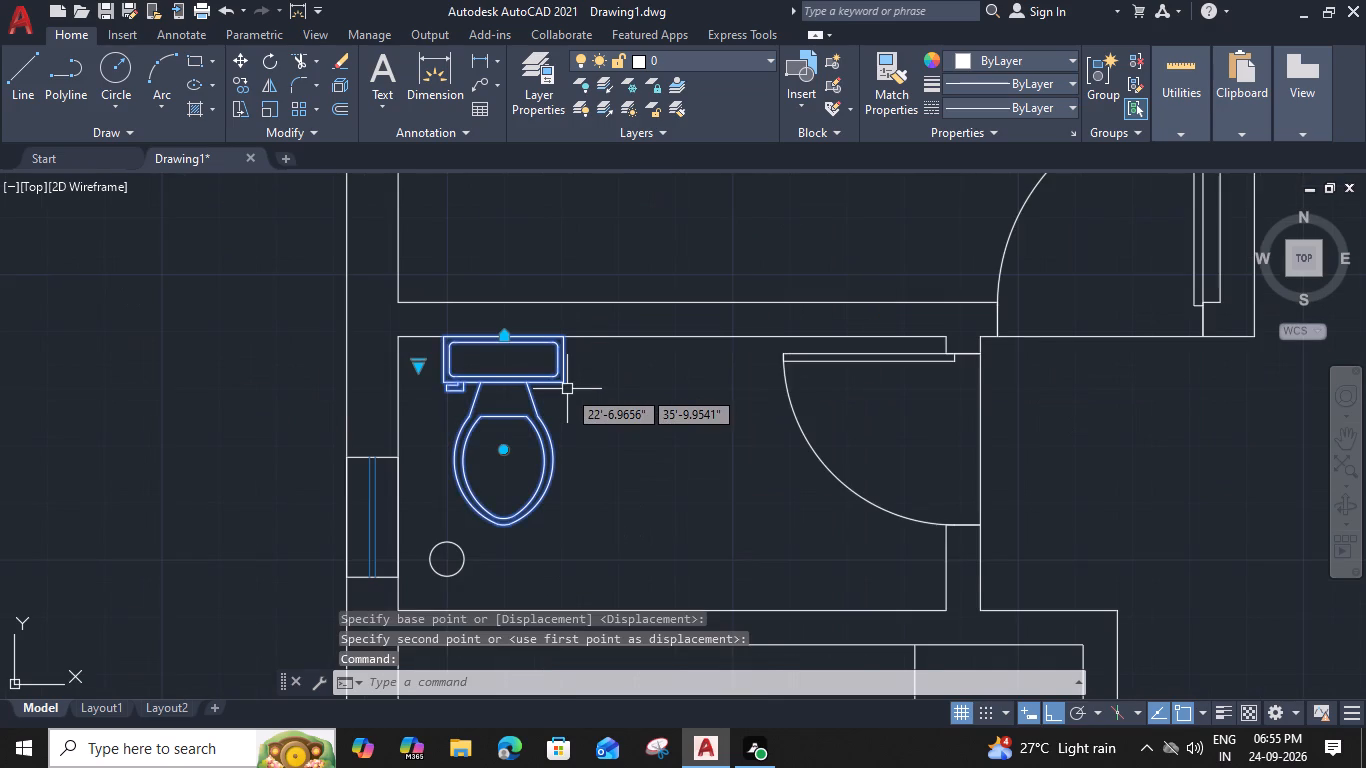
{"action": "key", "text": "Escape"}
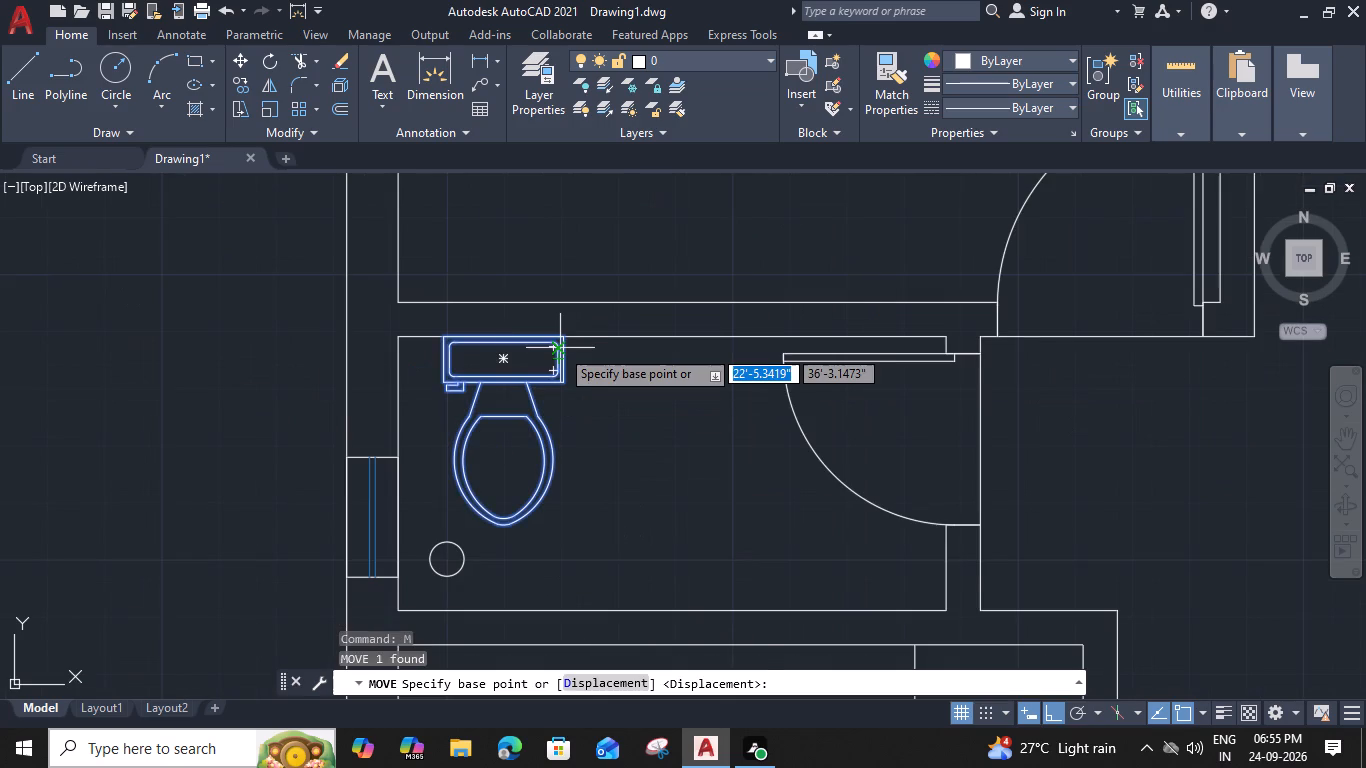
Rotate the west bathroom's toilet 180° about its tank's northeast corner so the bowl faces north.
{"action": "left_click", "coordinate": [559, 369]}
{"action": "key", "text": "r"}
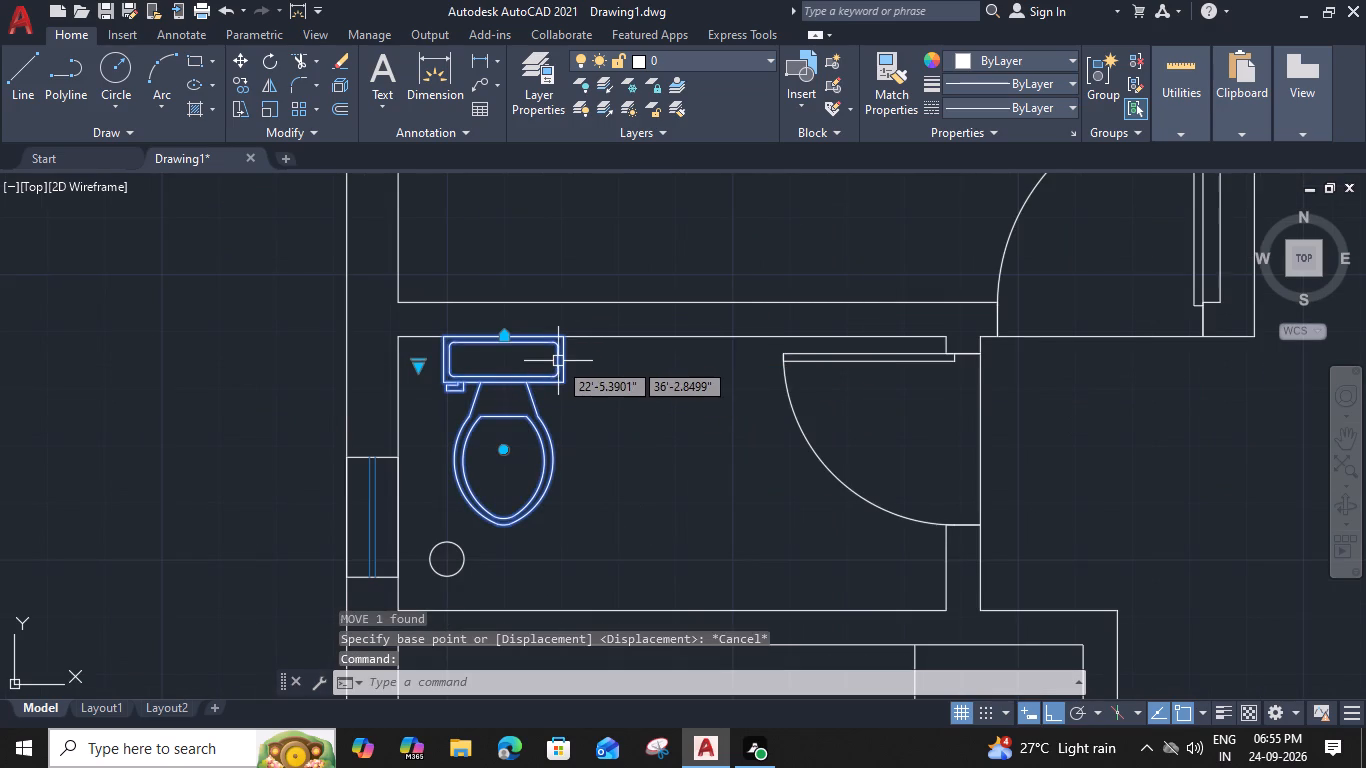
{"action": "type", "text": "o"}
{"action": "key", "text": "space"}
{"action": "left_click", "coordinate": [568, 331]}
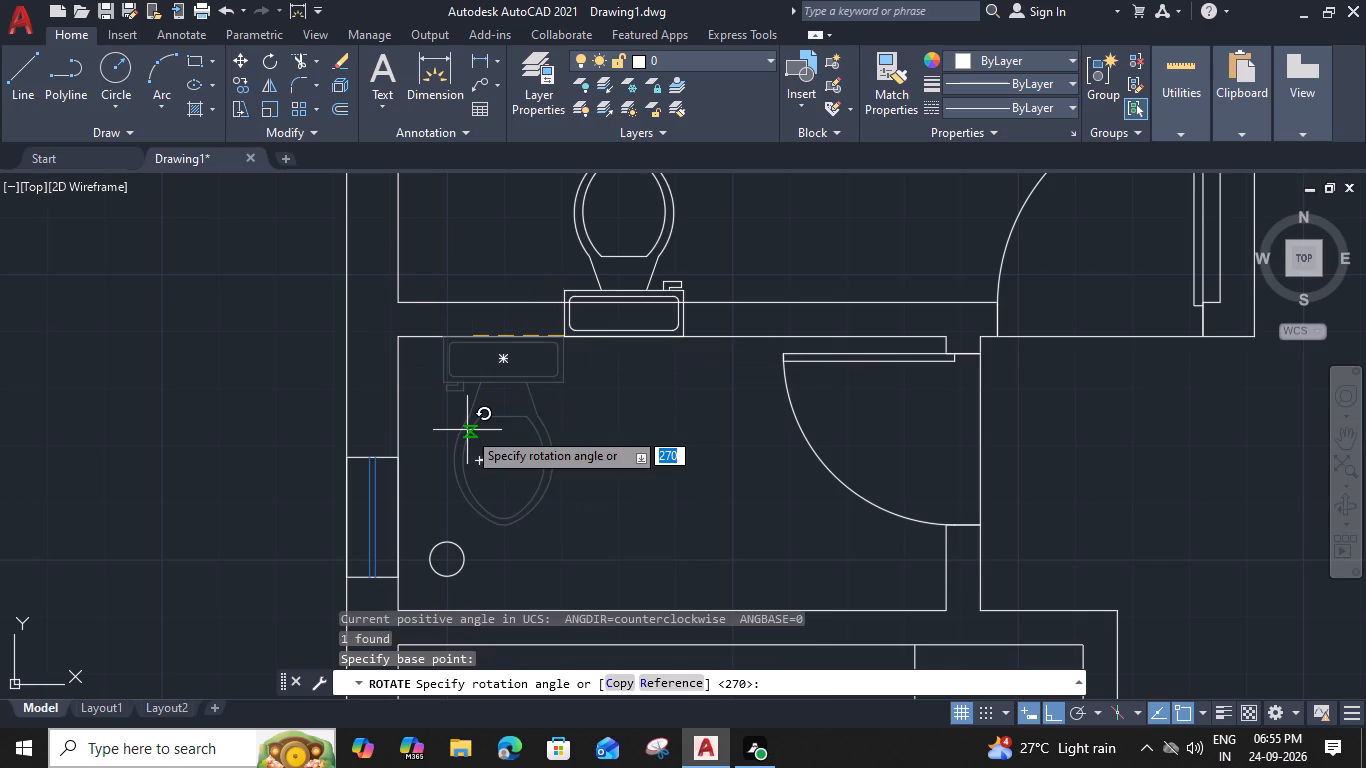
{"action": "scroll", "coordinate": [492, 305], "scroll_direction": "up", "scroll_amount": 2}
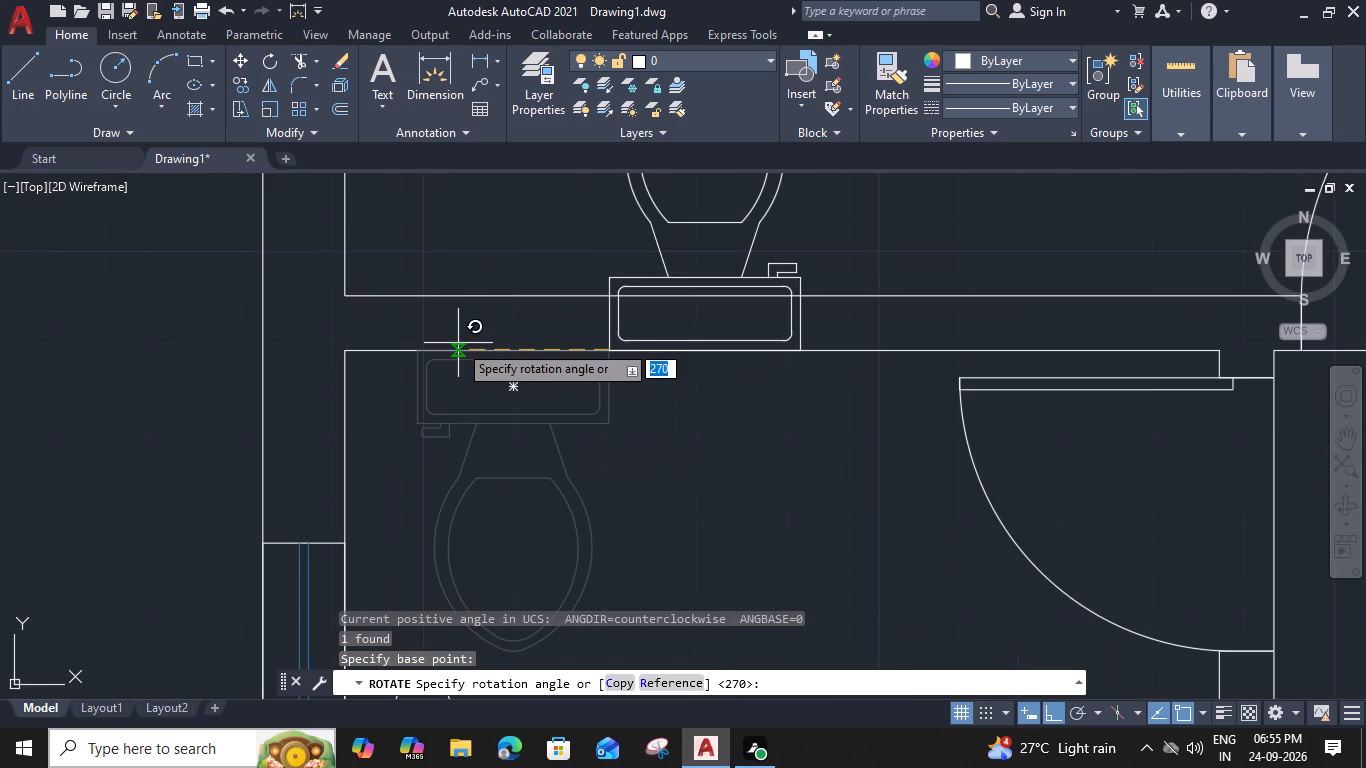
{"action": "left_click", "coordinate": [469, 350]}
Move the west bathroom's toilet by its tank's back midpoint to the south wall, just east of the drain circle.
{"action": "left_click", "coordinate": [636, 326]}
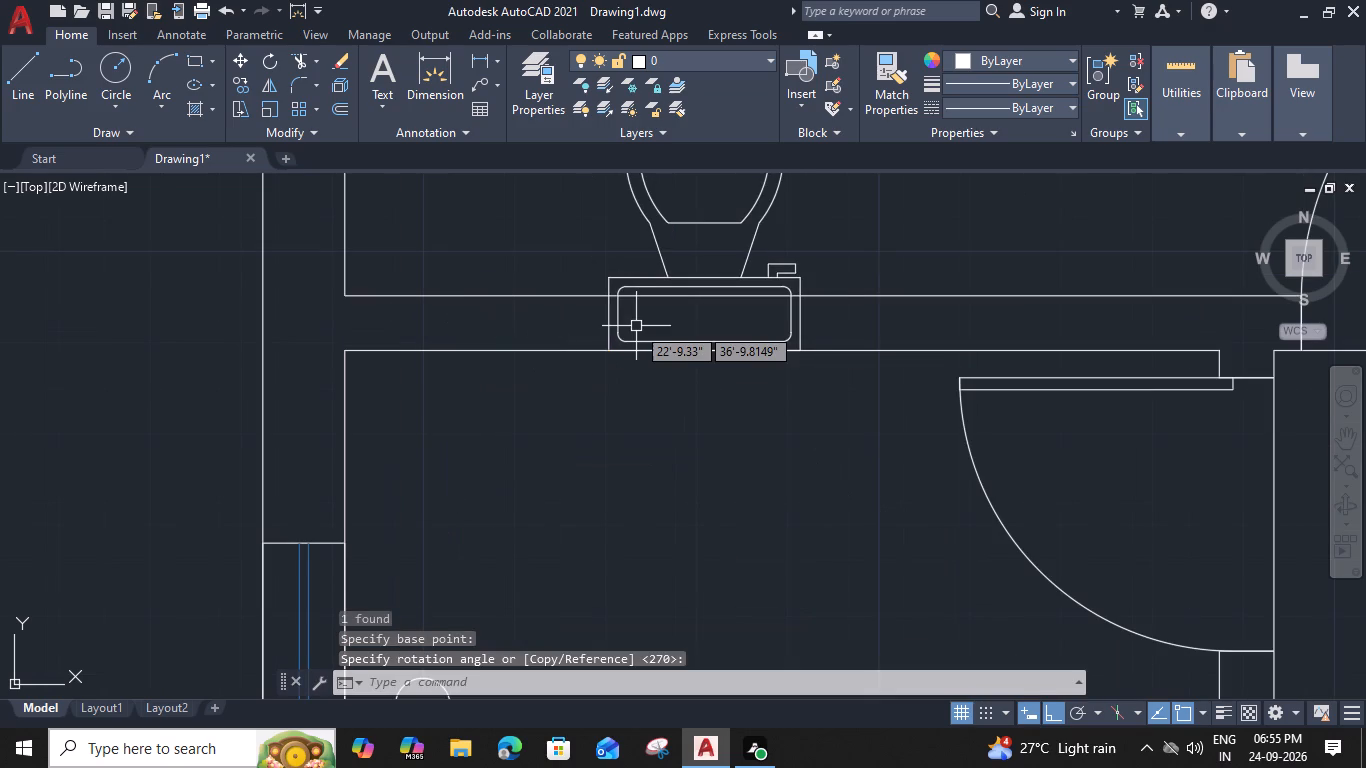
{"action": "left_click", "coordinate": [585, 327]}
{"action": "type", "text": "m"}
{"action": "key", "text": "space"}
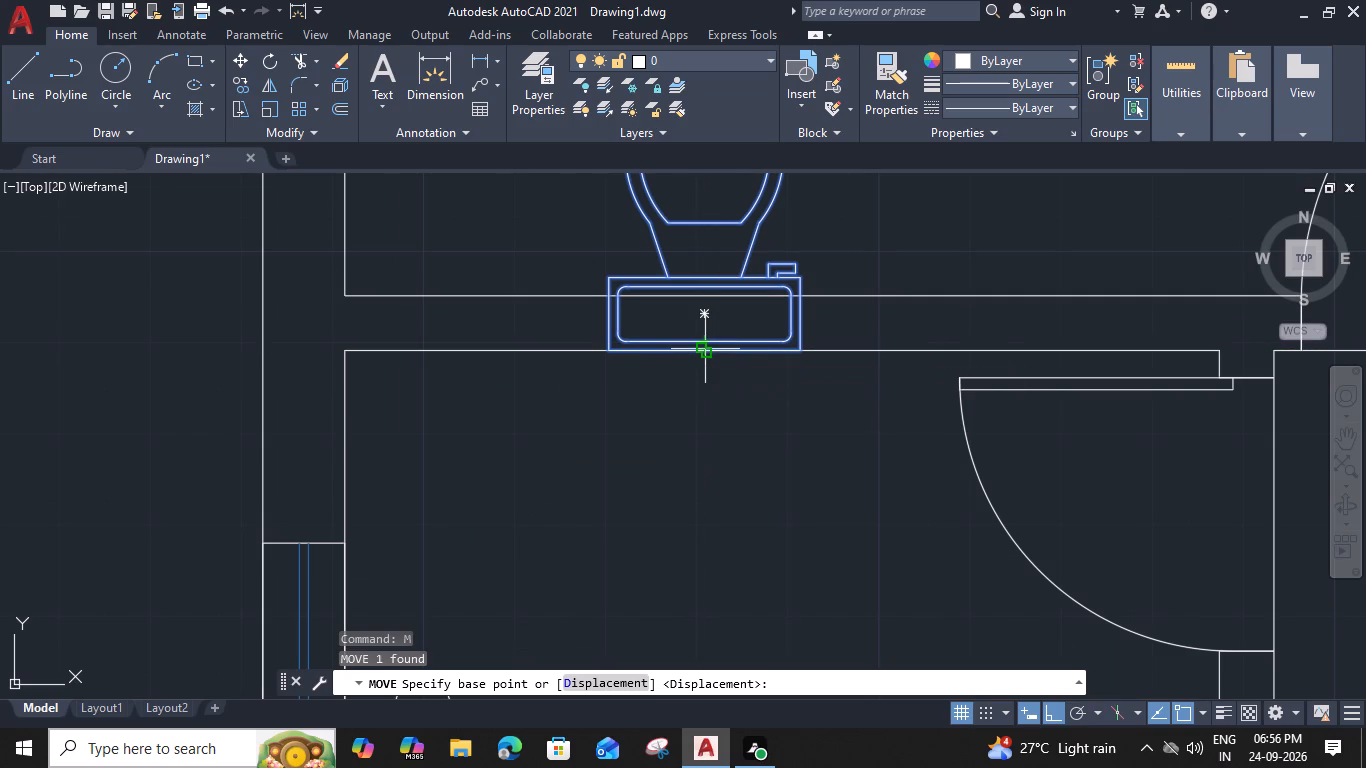
{"action": "left_click", "coordinate": [705, 349]}
{"action": "scroll", "coordinate": [628, 439], "scroll_direction": "down", "scroll_amount": 4}
{"action": "middle_click_drag", "start_coordinate": [599, 510], "coordinate": [648, 404]}
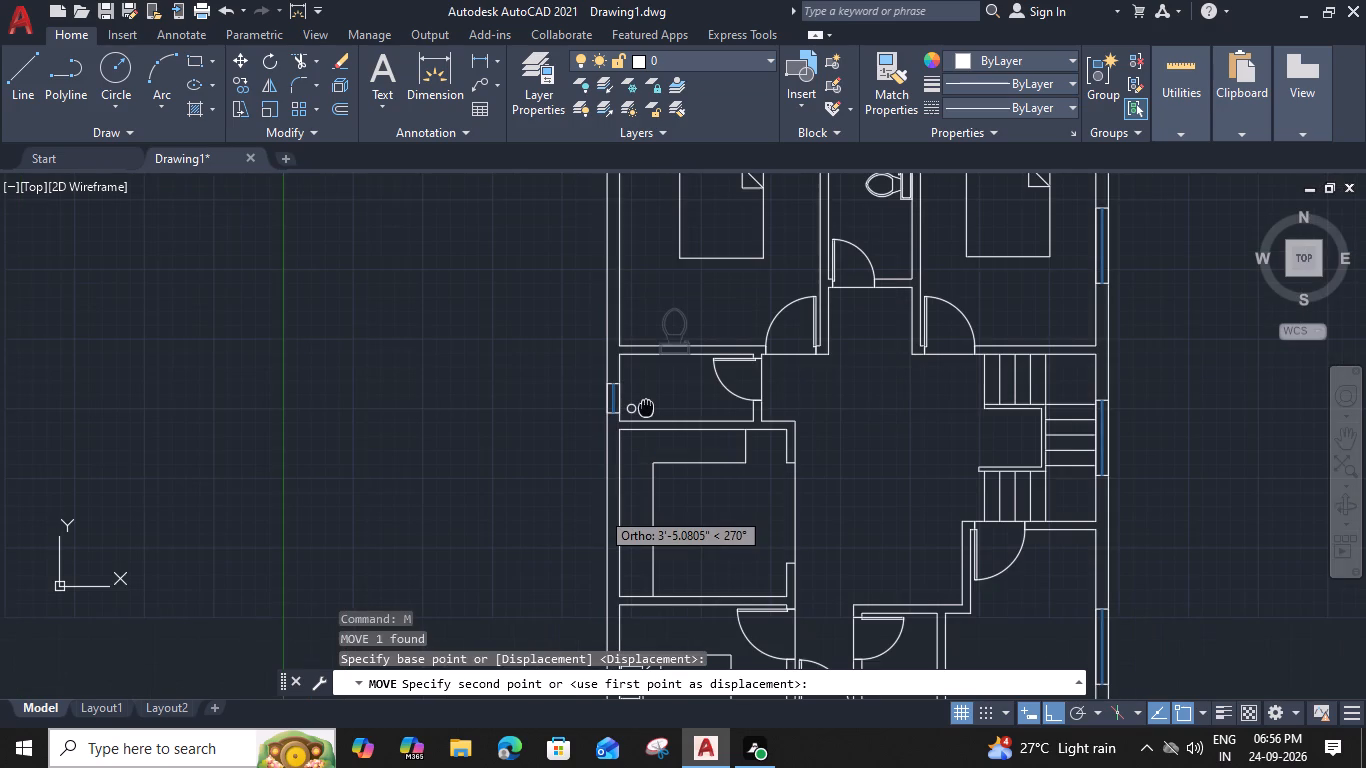
{"action": "scroll", "coordinate": [687, 429], "scroll_direction": "up", "scroll_amount": 4}
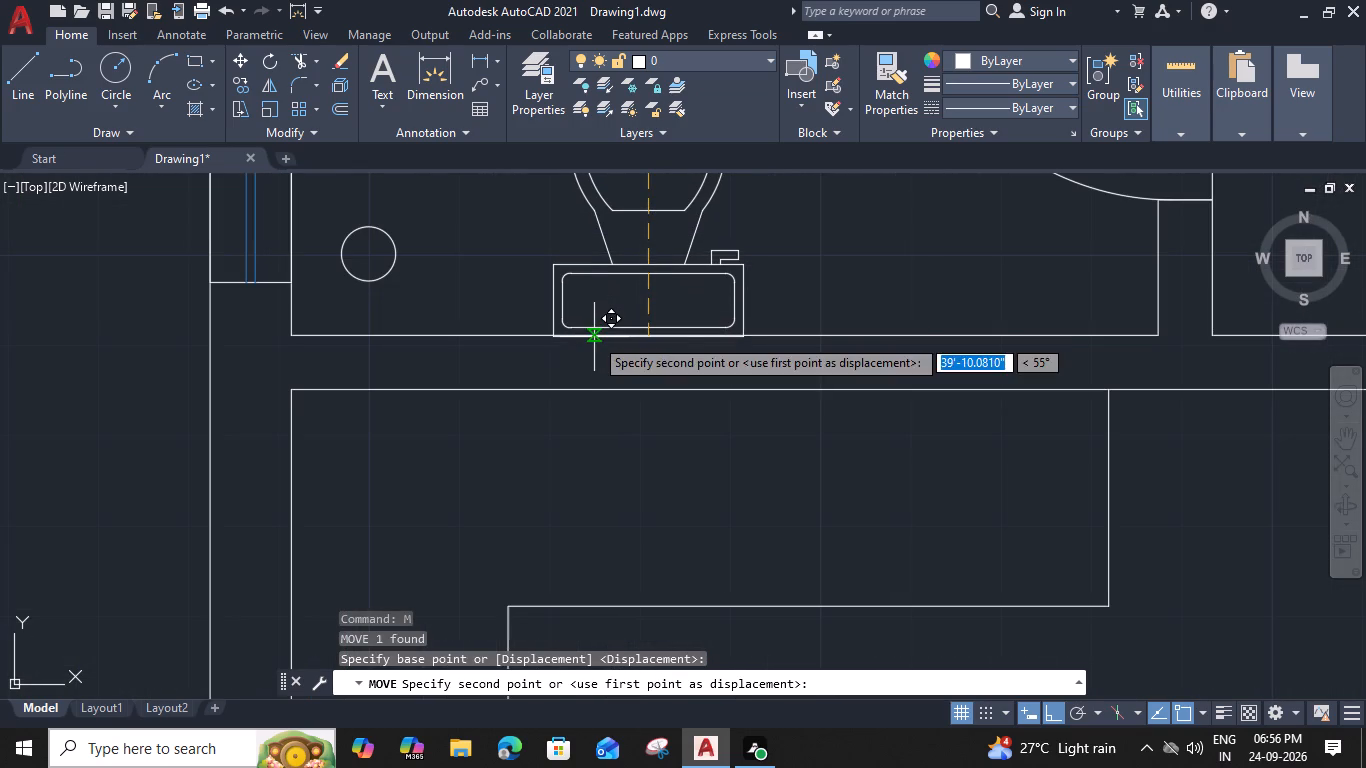
{"action": "left_click", "coordinate": [594, 337]}
Start offsetting the inner line of the northwest bedroom's west wall.
{"action": "scroll", "coordinate": [598, 338], "scroll_direction": "down", "scroll_amount": 3}
{"action": "scroll", "coordinate": [759, 399], "scroll_direction": "down", "scroll_amount": 2}
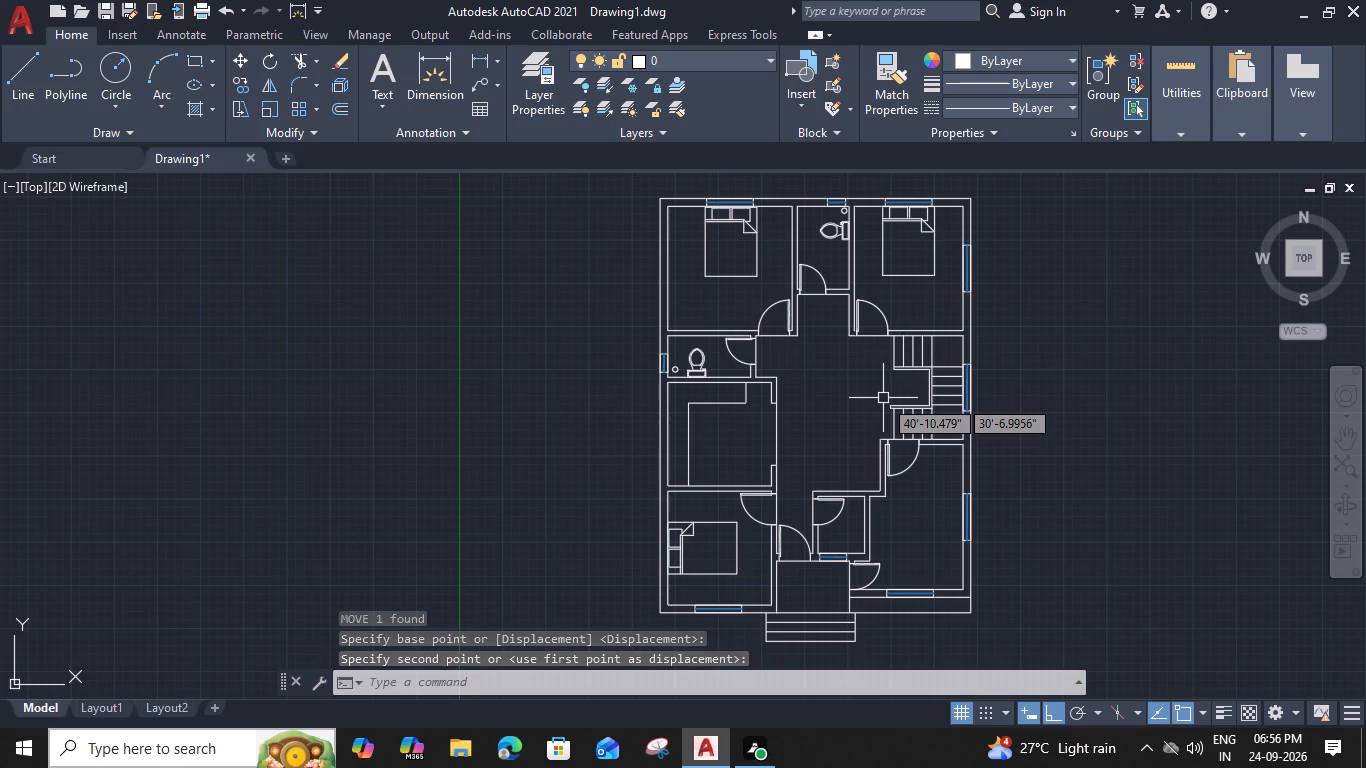
{"action": "middle_click_drag", "start_coordinate": [823, 340], "coordinate": [799, 337]}
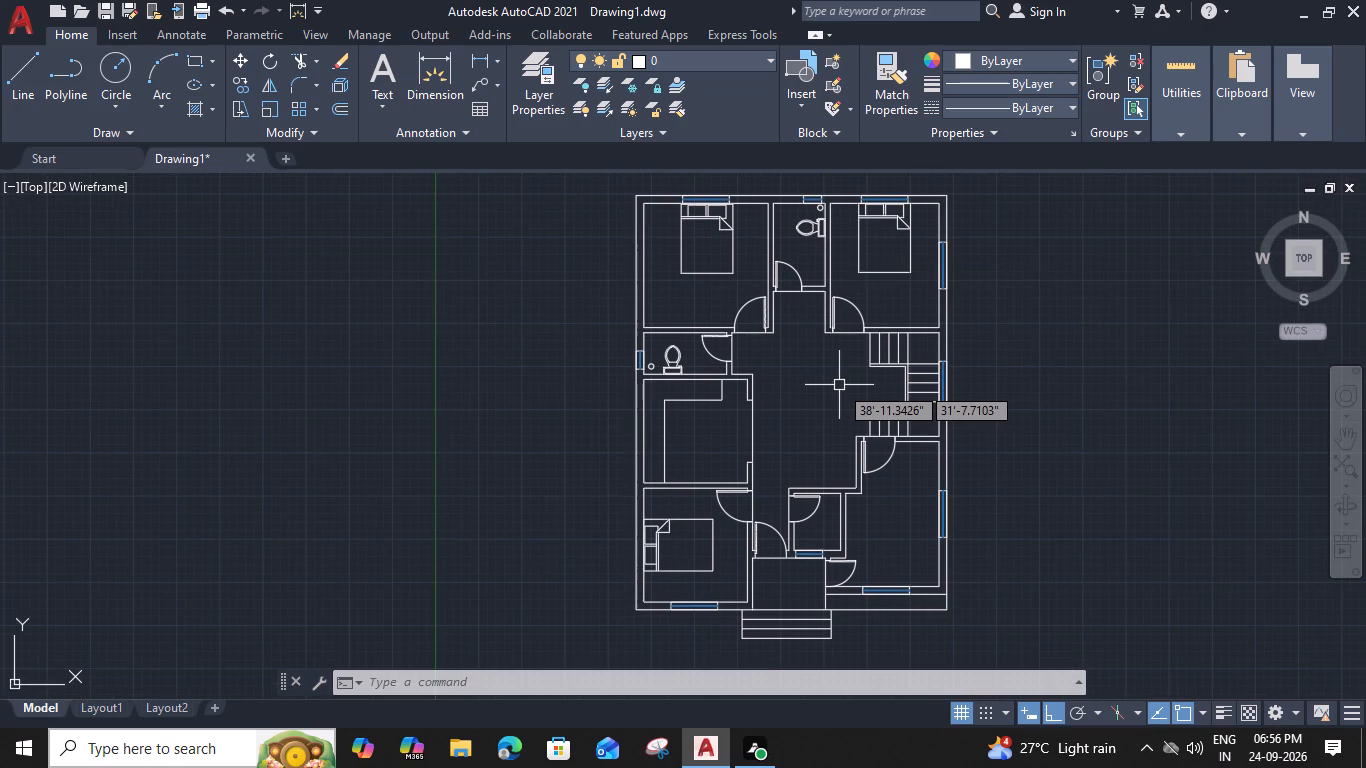
{"action": "middle_click_drag", "start_coordinate": [829, 428], "coordinate": [798, 394]}
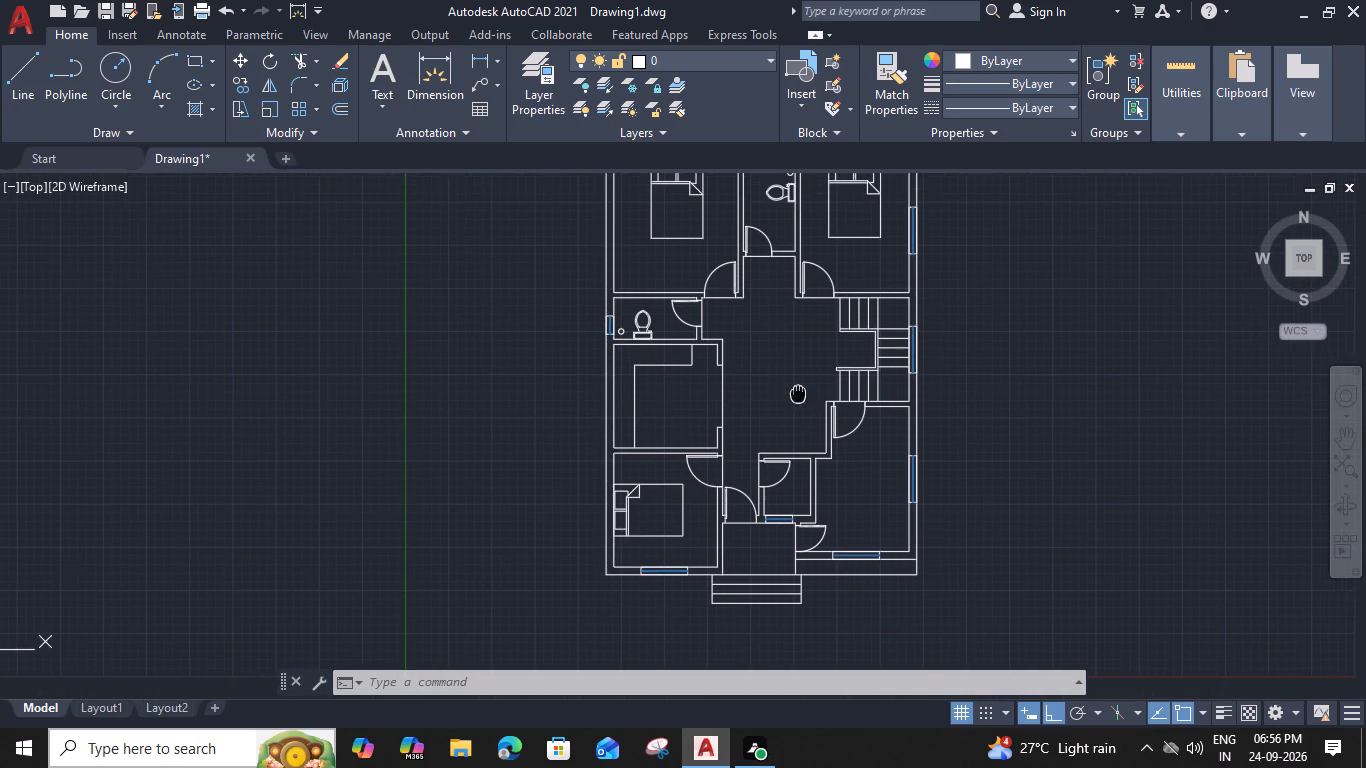
{"action": "middle_click_drag", "start_coordinate": [798, 394], "coordinate": [795, 438]}
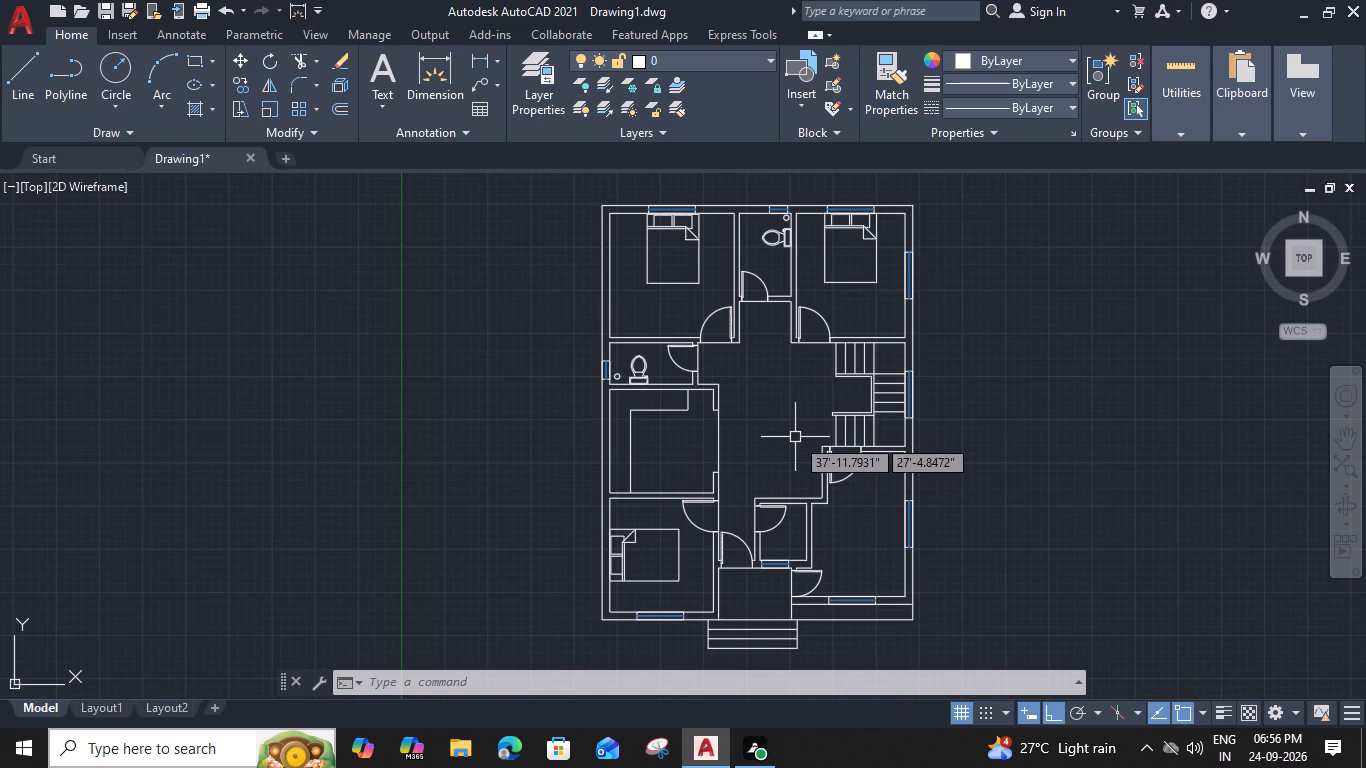
{"action": "middle_click_drag", "start_coordinate": [718, 280], "coordinate": [727, 333]}
{"action": "scroll", "coordinate": [638, 275], "scroll_direction": "up", "scroll_amount": 2}
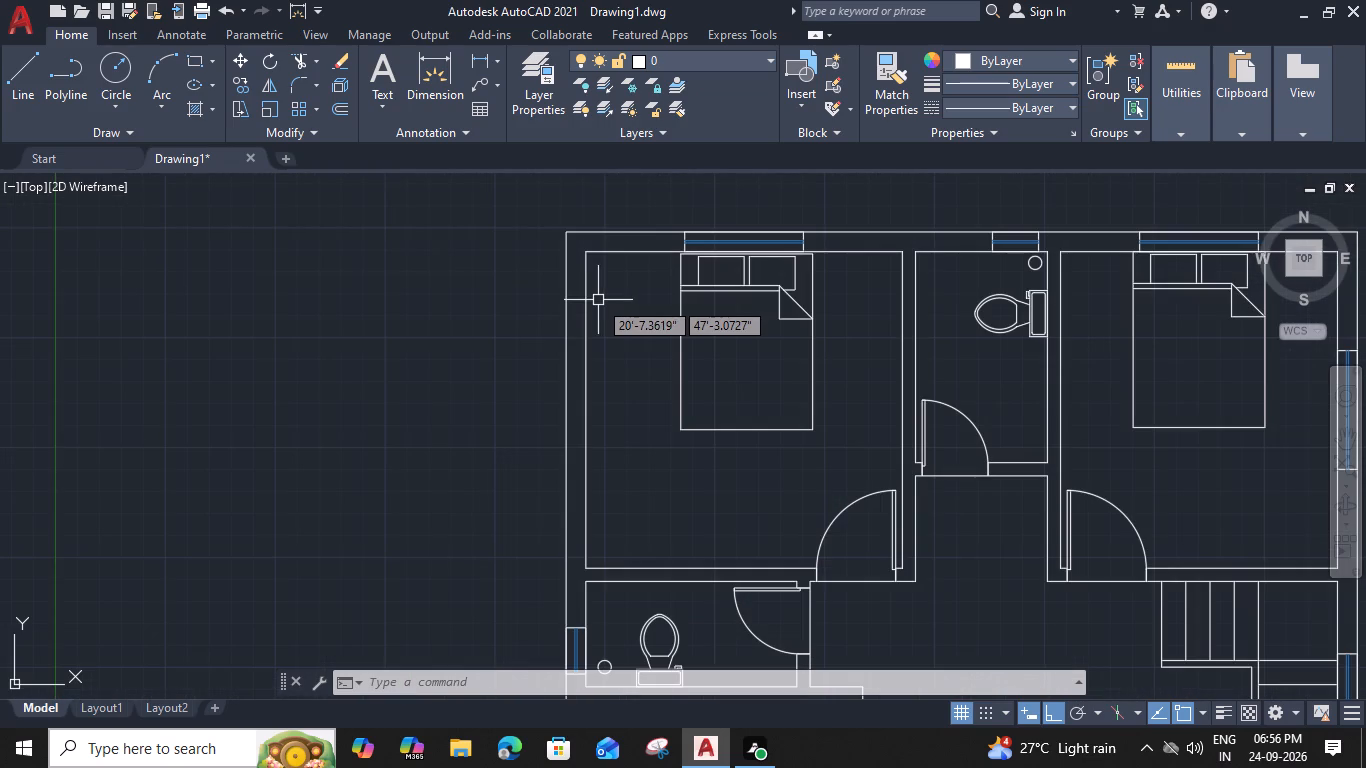
{"action": "left_click", "coordinate": [584, 312]}
{"action": "type", "text": "o"}
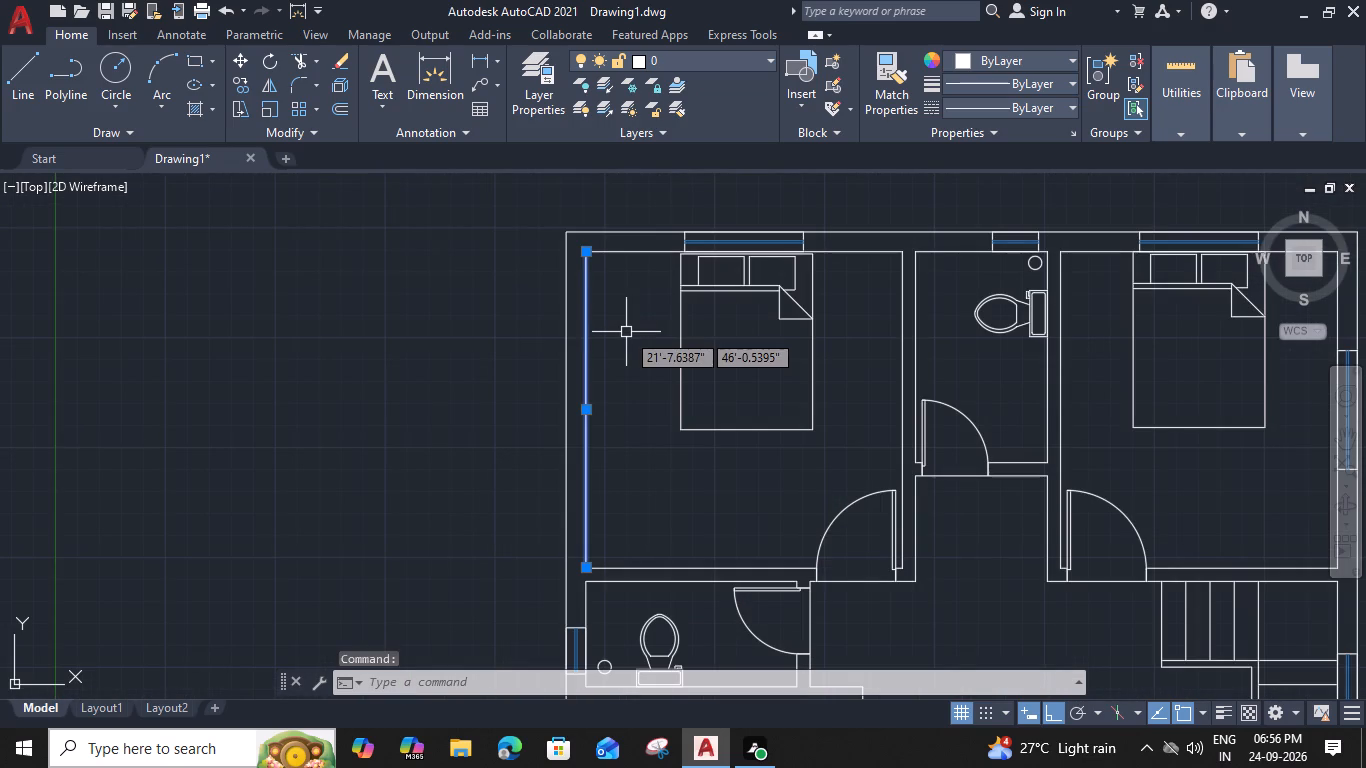
{"action": "key", "text": "space"}
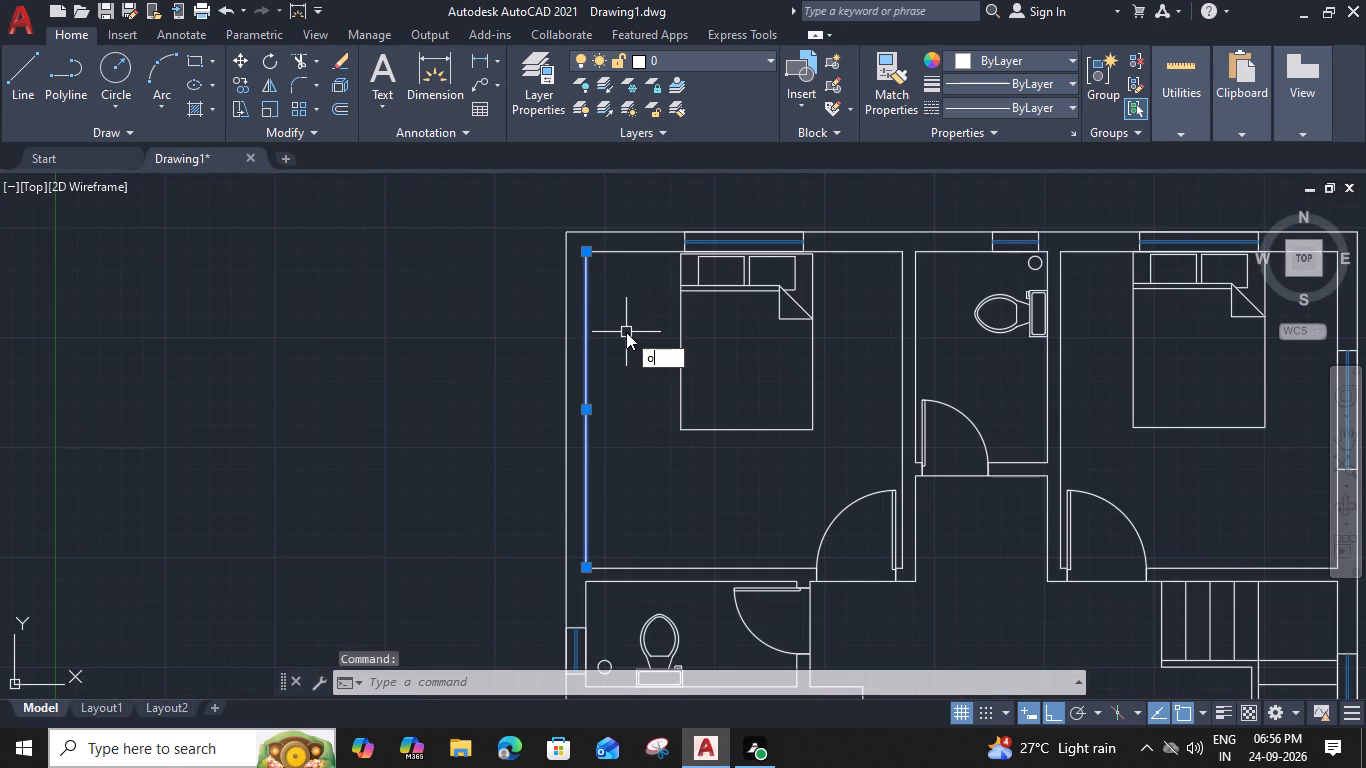
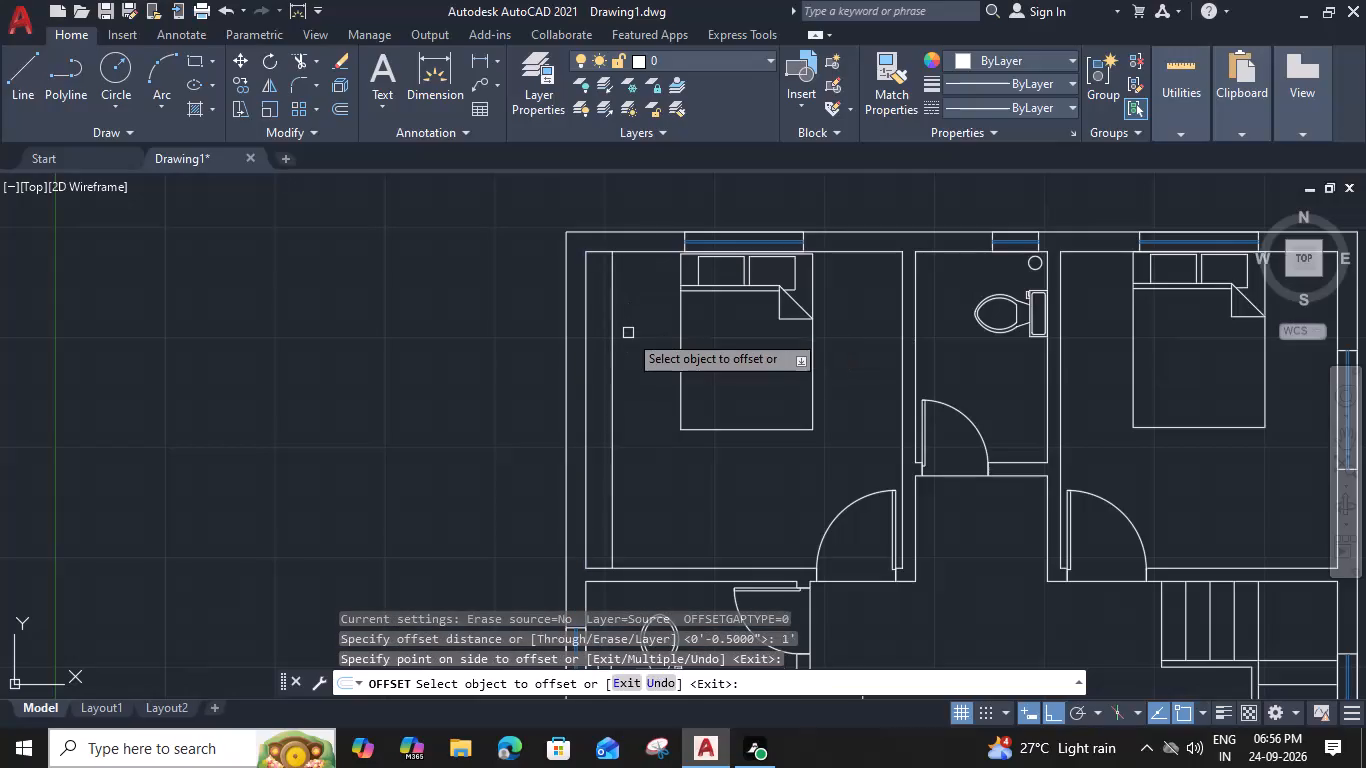
Offset the vertical line beside the upper-left bedroom's left wall by 6" toward the bed.
{"action": "left_click", "coordinate": [612, 319]}
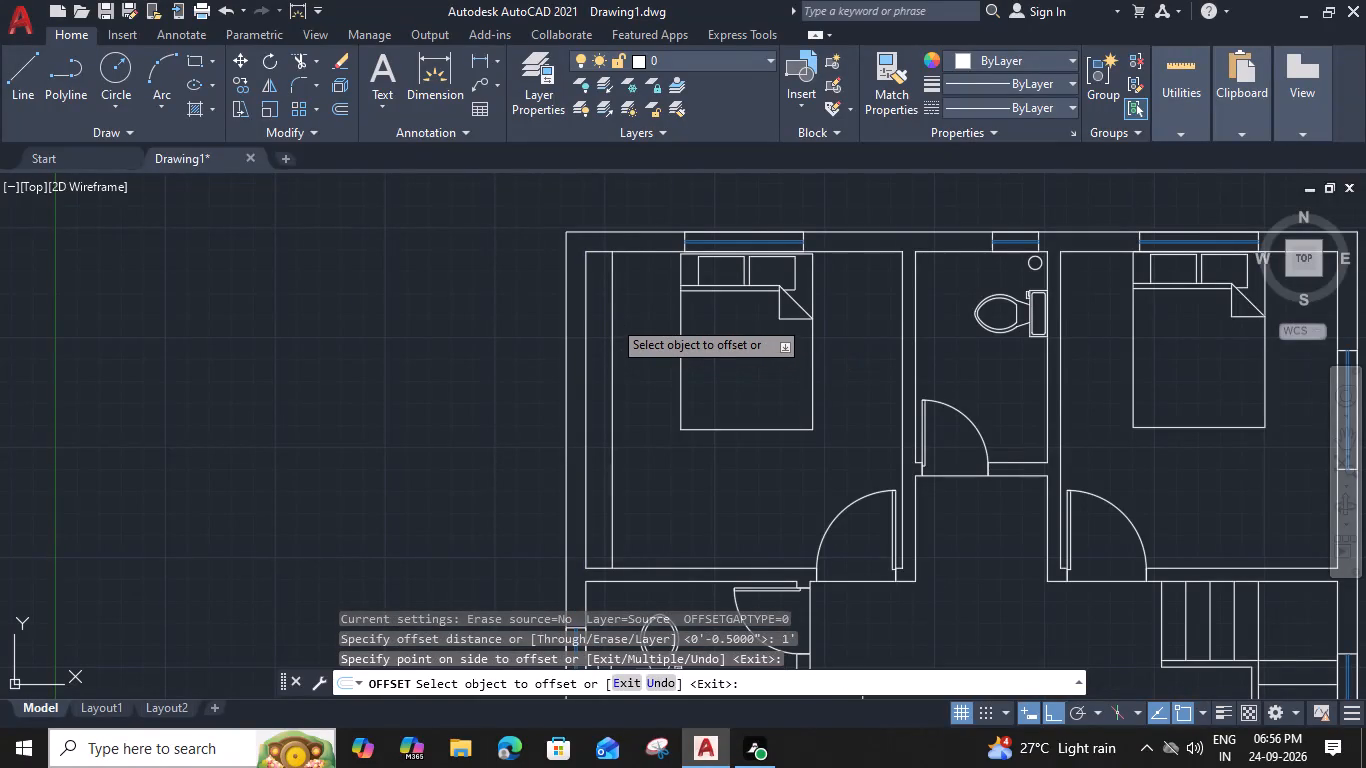
{"action": "type", "text": "6\""}
{"action": "key", "text": "Return"}
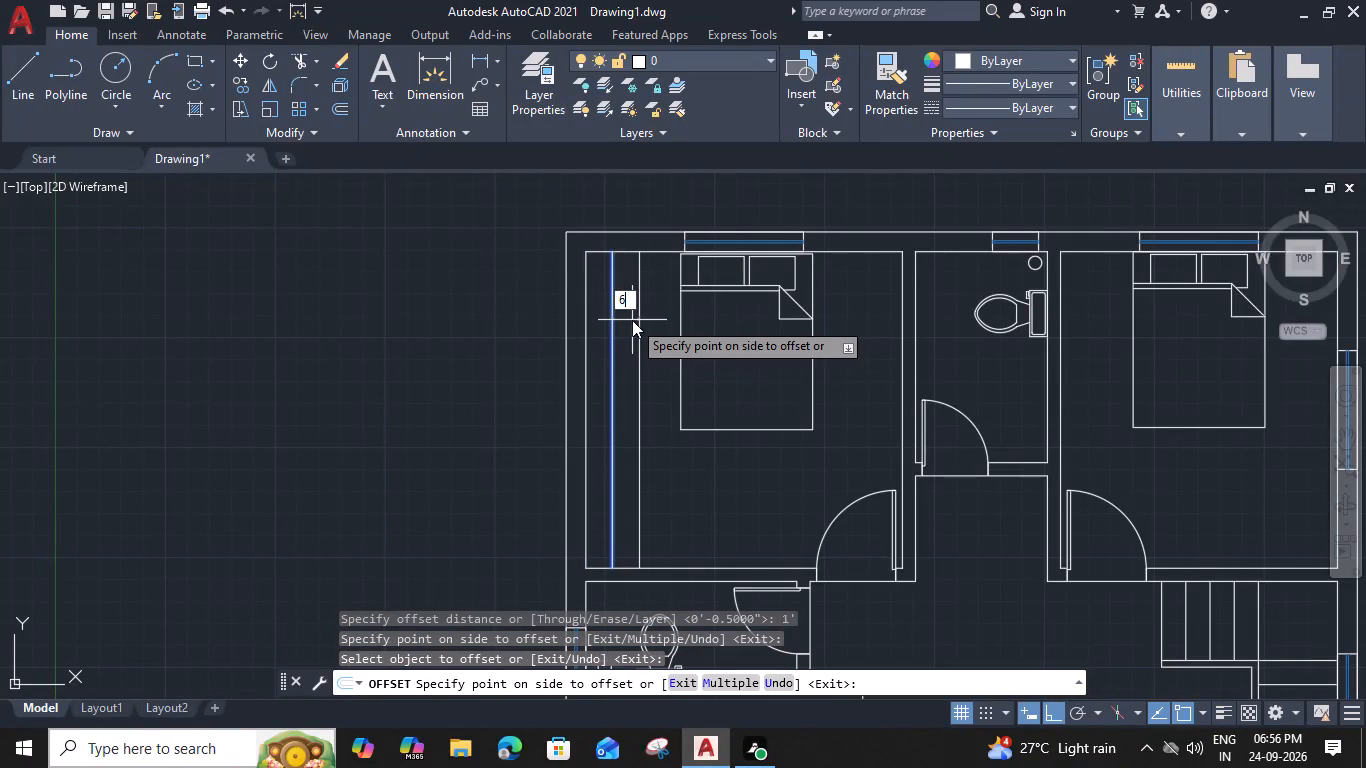
{"action": "key", "text": "Escape"}
Erase the original vertical line between the left wall and the new offset line.
{"action": "left_click", "coordinate": [611, 322]}
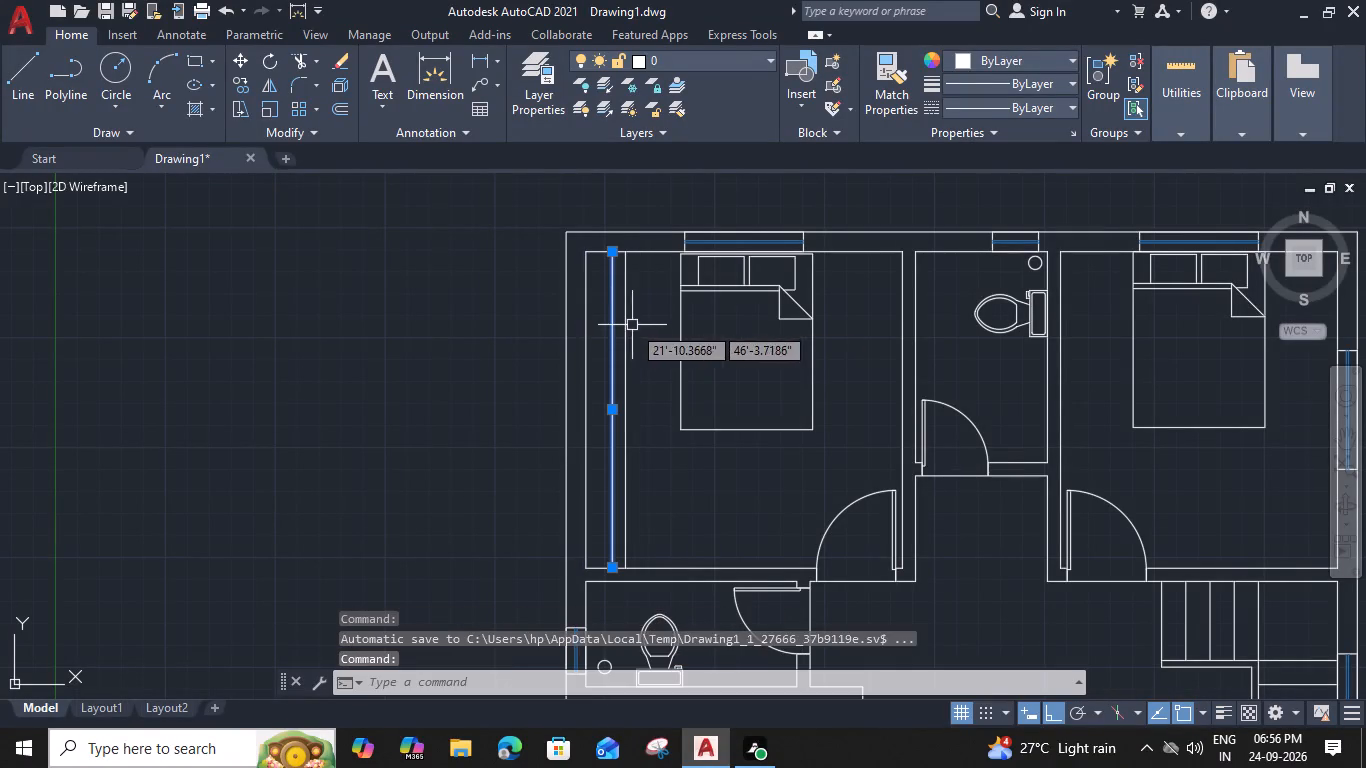
{"action": "key", "text": "Delete"}
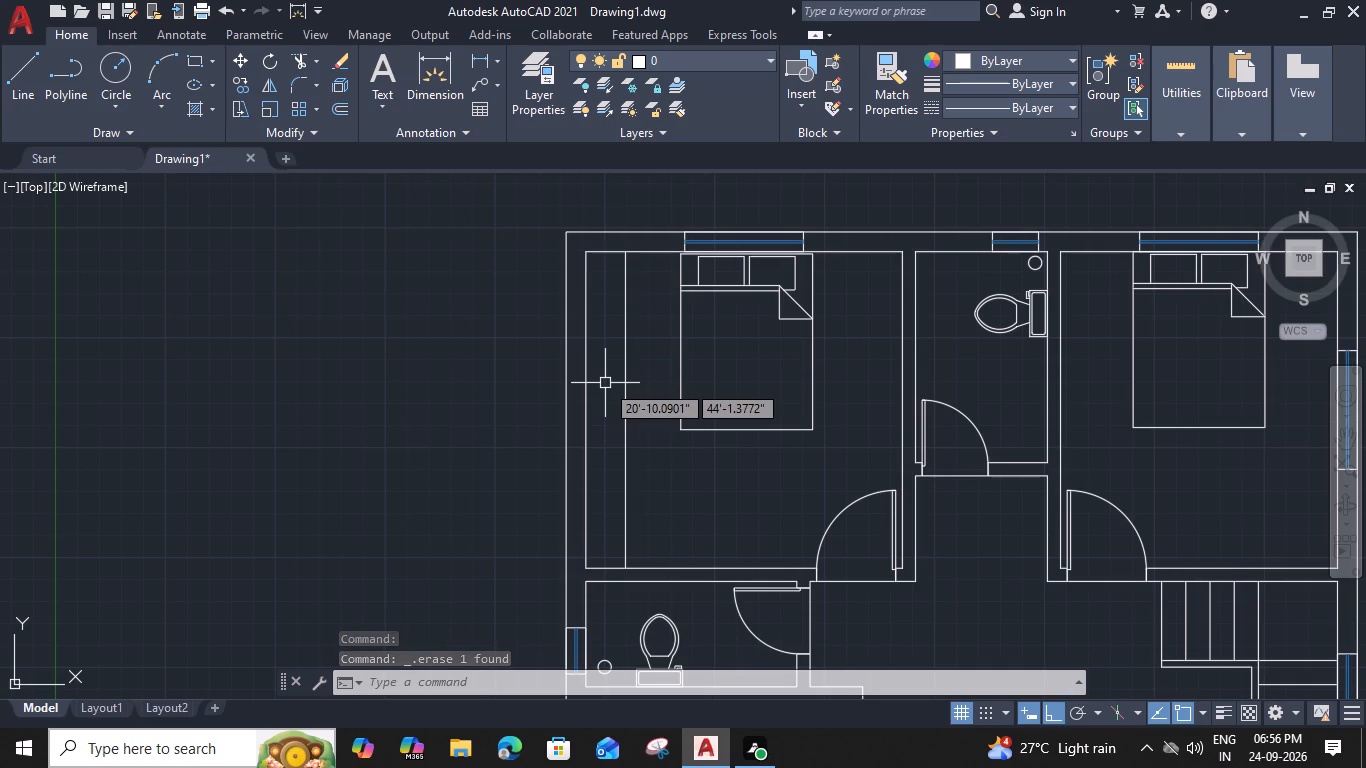
Draw a horizontal line from the offset vertical line to the left wall's inner face, about level with the middle of the bed.
{"action": "type", "text": "l"}
{"action": "key", "text": "space"}
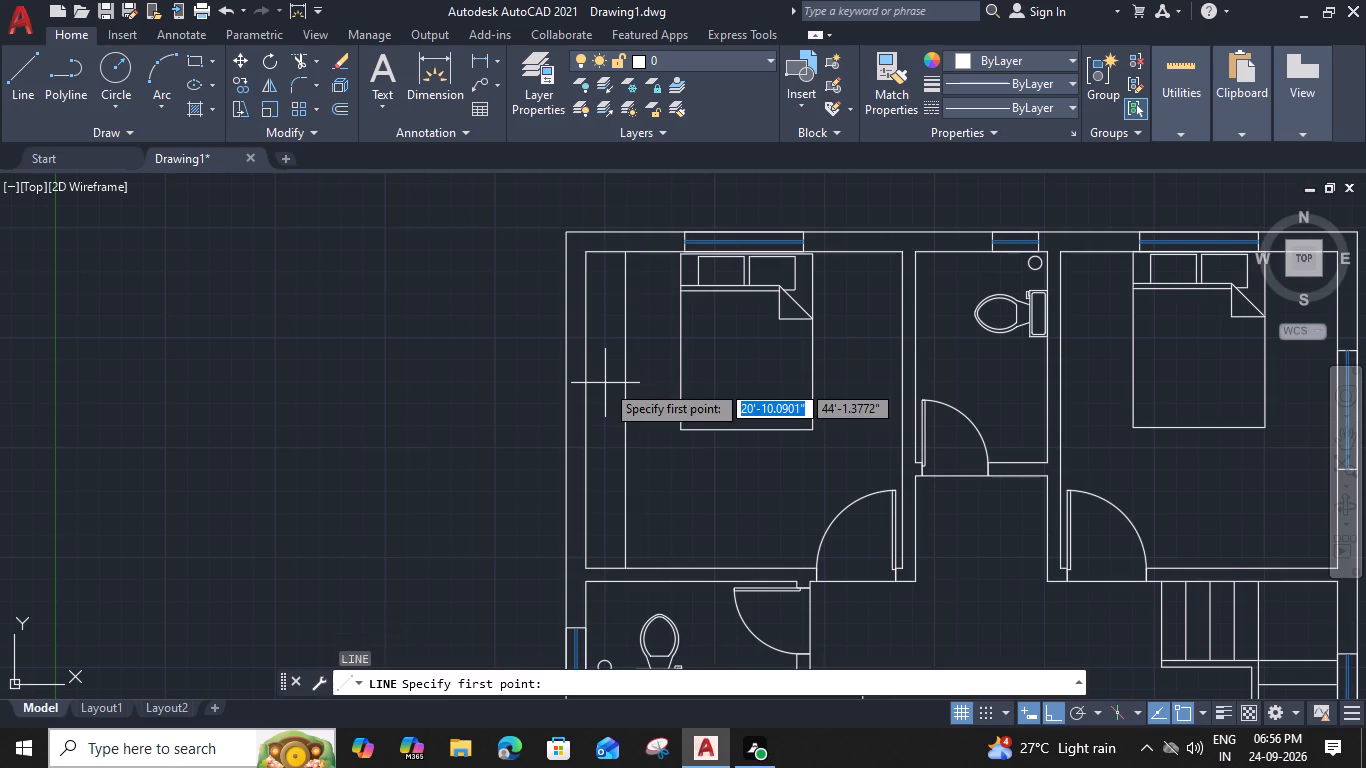
{"action": "scroll", "coordinate": [605, 383], "scroll_direction": "up", "scroll_amount": 2}
{"action": "left_click", "coordinate": [649, 382]}
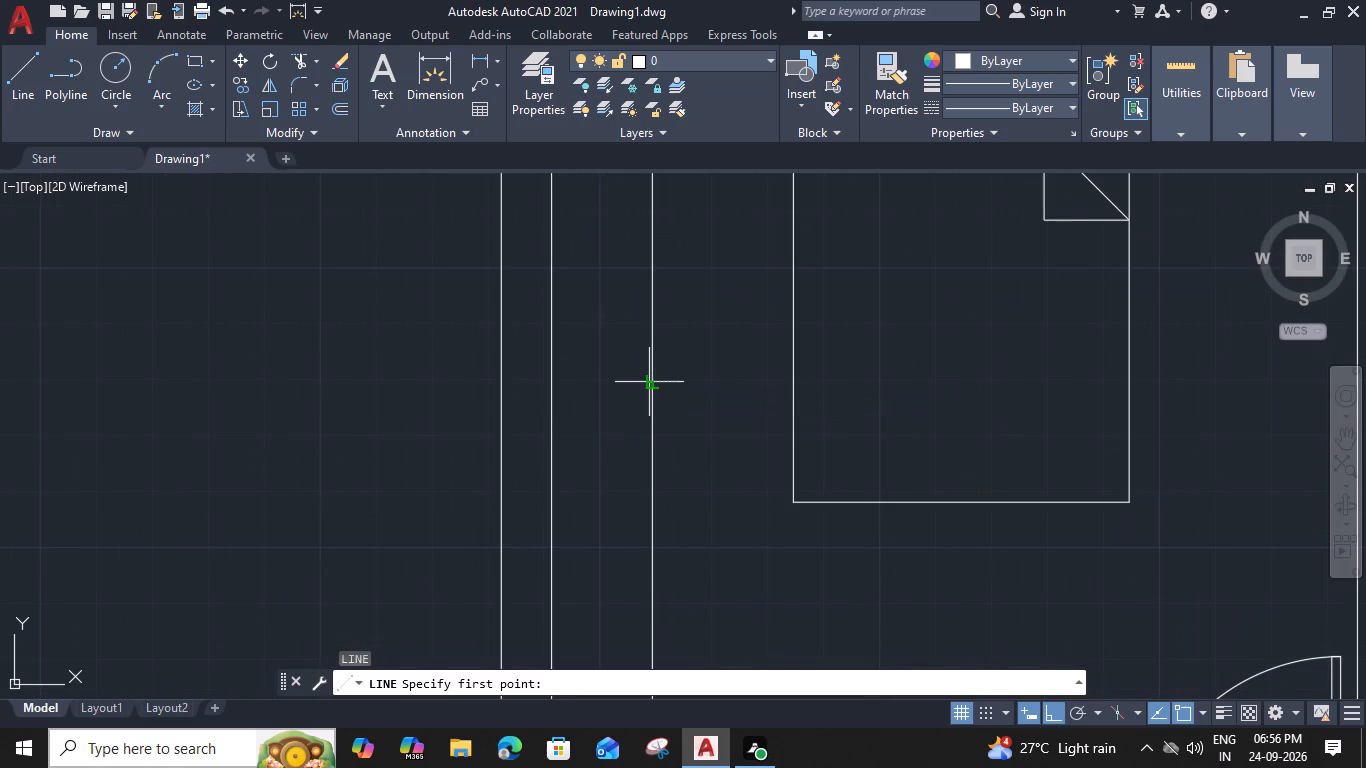
{"action": "left_click", "coordinate": [551, 376]}
{"action": "key", "text": "Escape"}
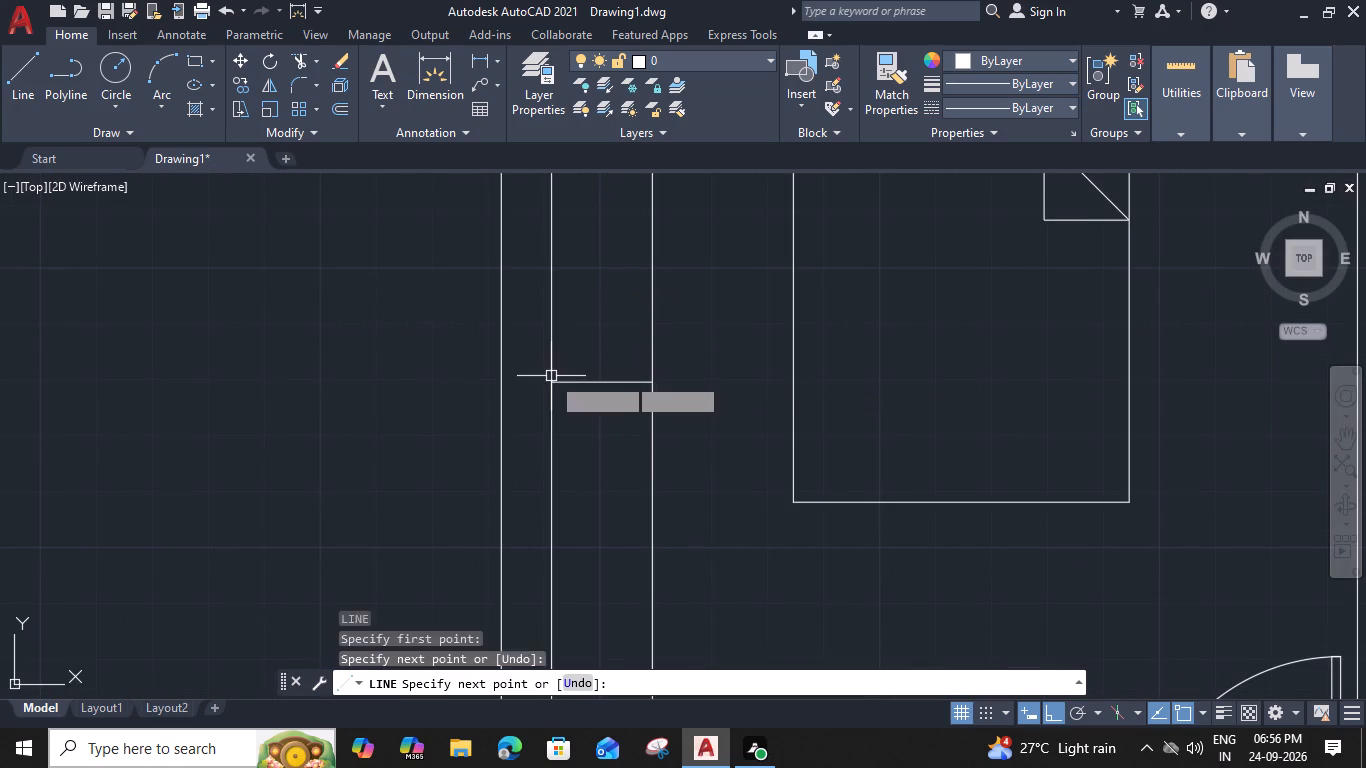
Trim off the part of the offset vertical line that extends below the new horizontal line.
{"action": "type", "text": "tr"}
{"action": "key", "text": "space"}
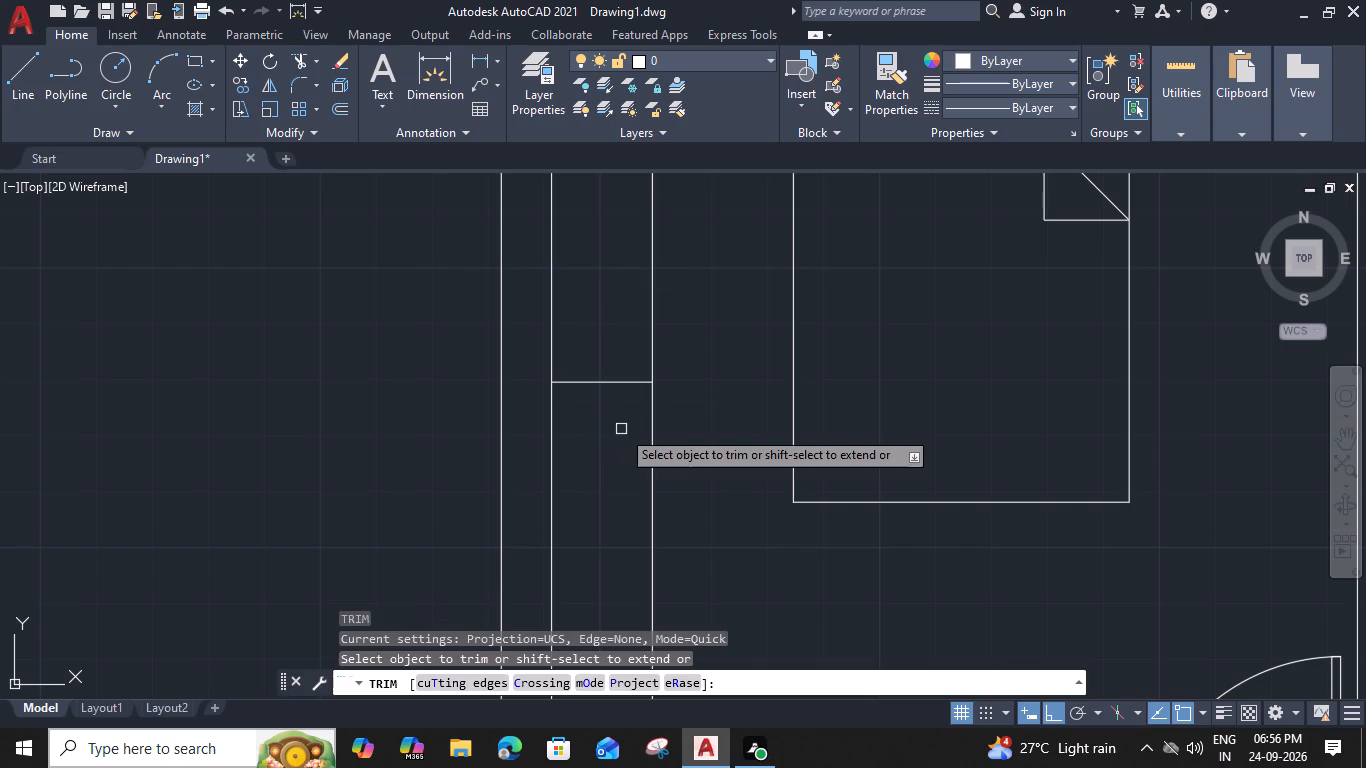
{"action": "left_click", "coordinate": [656, 448]}
{"action": "scroll", "coordinate": [644, 436], "scroll_direction": "down", "scroll_amount": 2}
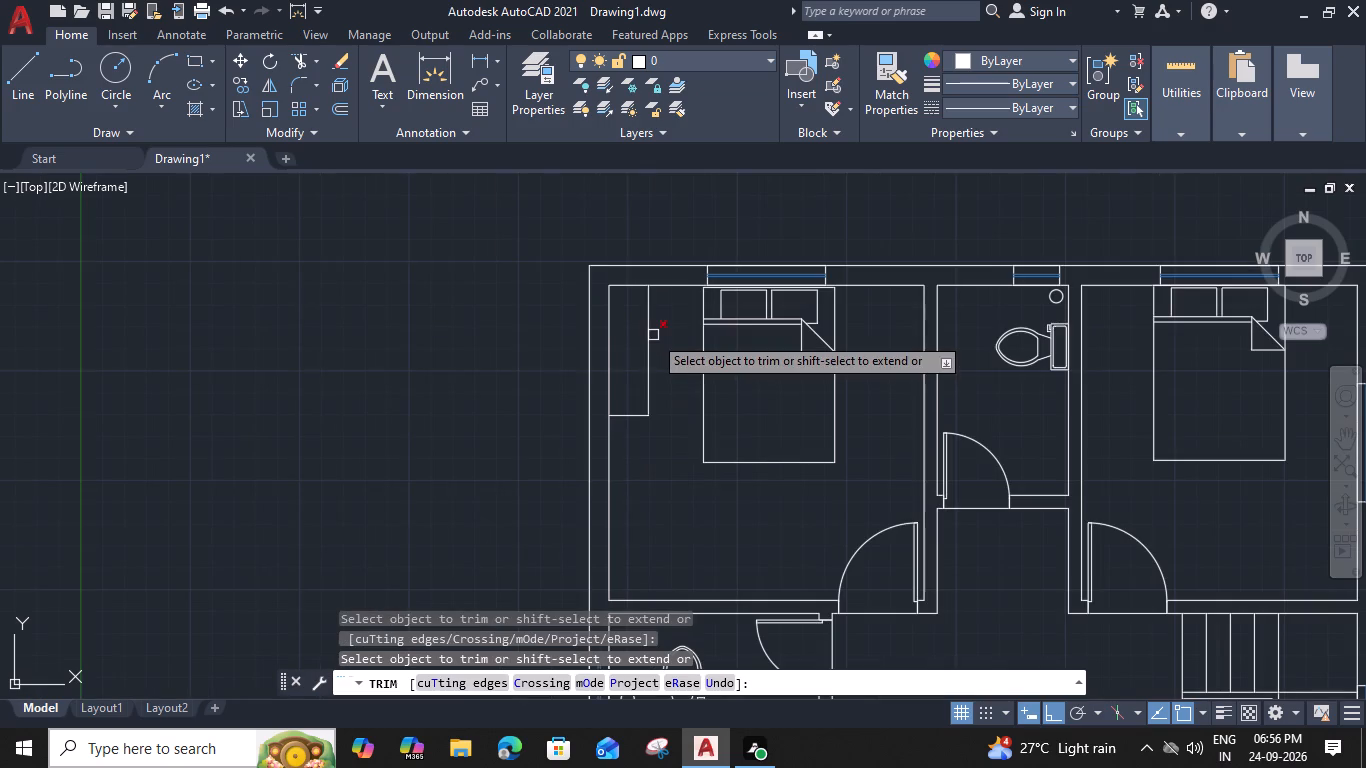
{"action": "key", "text": "Escape"}
Offset the inner face line of the bedroom's top wall 4" down into the room.
{"action": "scroll", "coordinate": [646, 290], "scroll_direction": "up", "scroll_amount": 3}
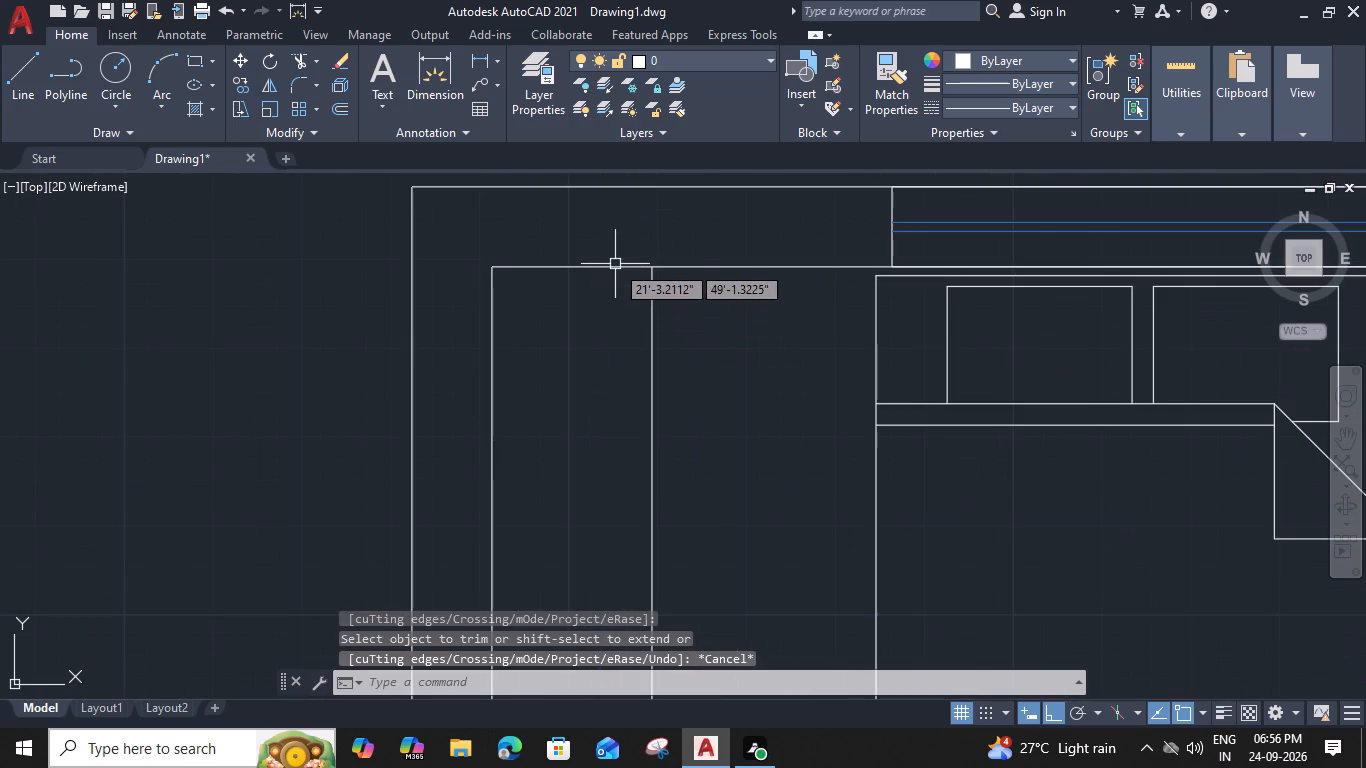
{"action": "left_click", "coordinate": [615, 266]}
{"action": "key", "text": "o"}
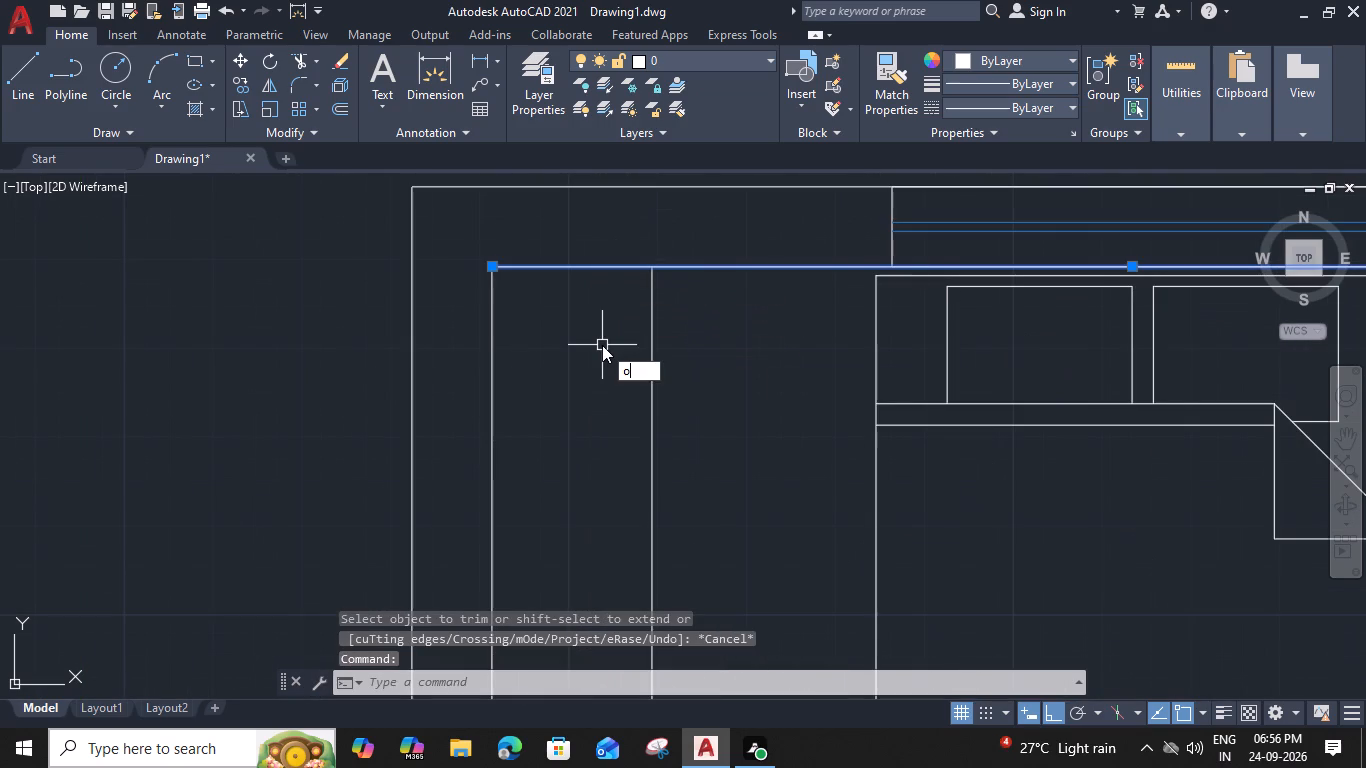
{"action": "key", "text": "Return"}
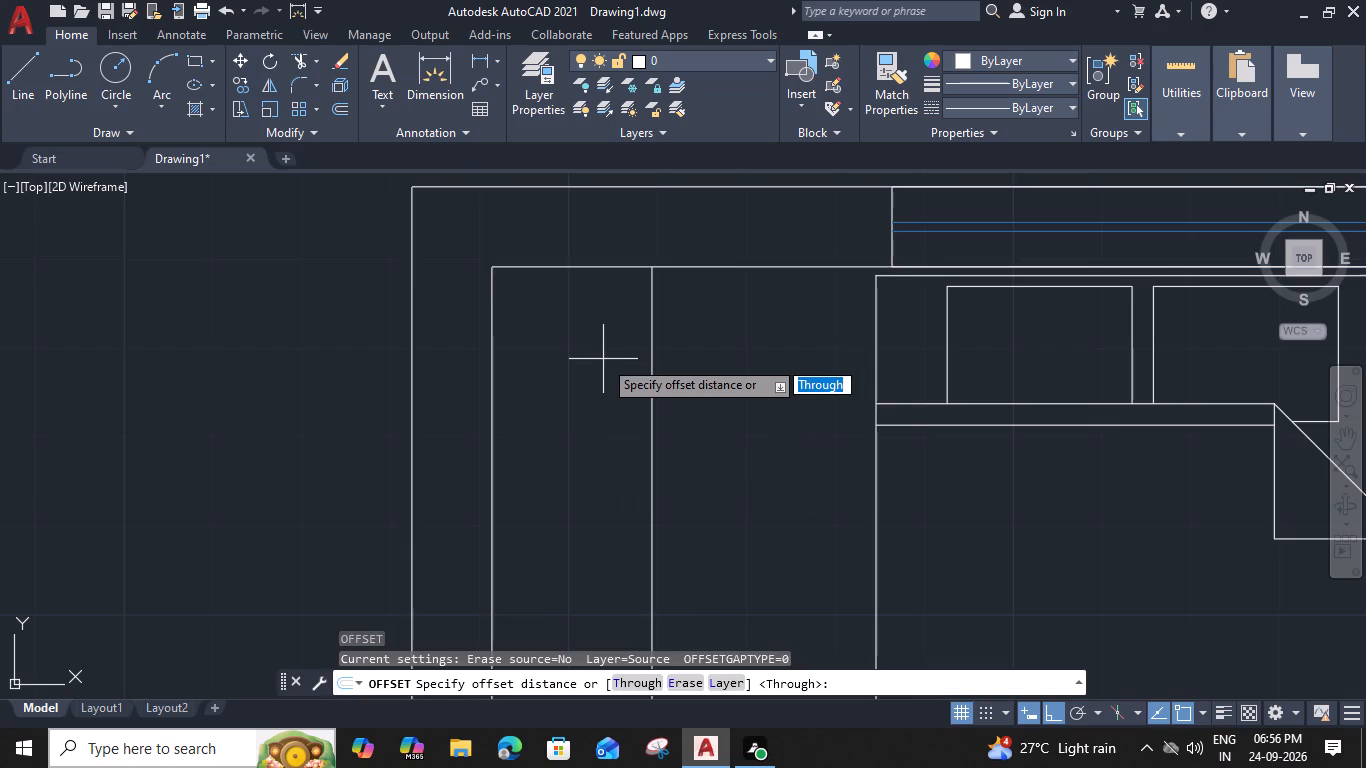
{"action": "type", "text": "4\""}
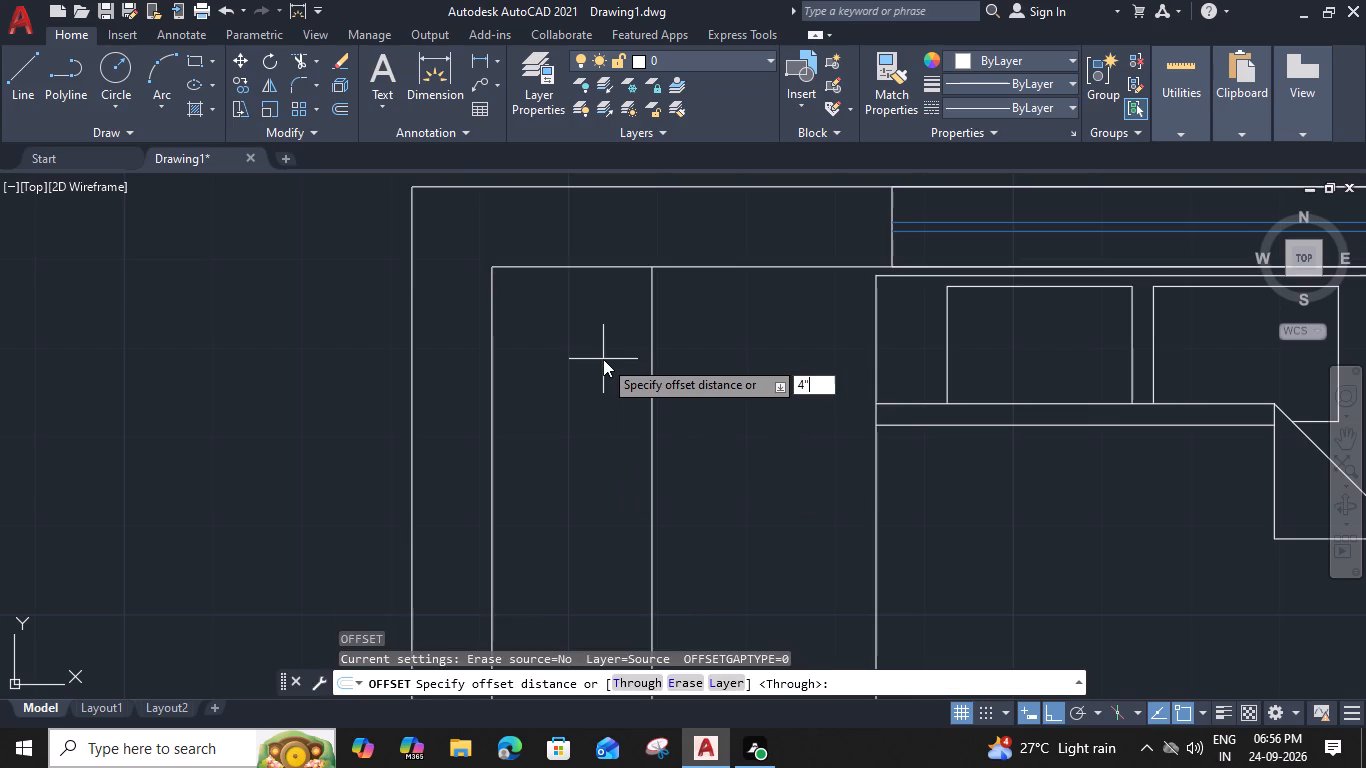
{"action": "key", "text": "Return"}
{"action": "left_click", "coordinate": [603, 359]}
{"action": "key", "text": "Escape"}
Trim the 4" offset line and the vertical line to a closed corner and erase the leftover segment crossing the bed.
{"action": "type", "text": "tr"}
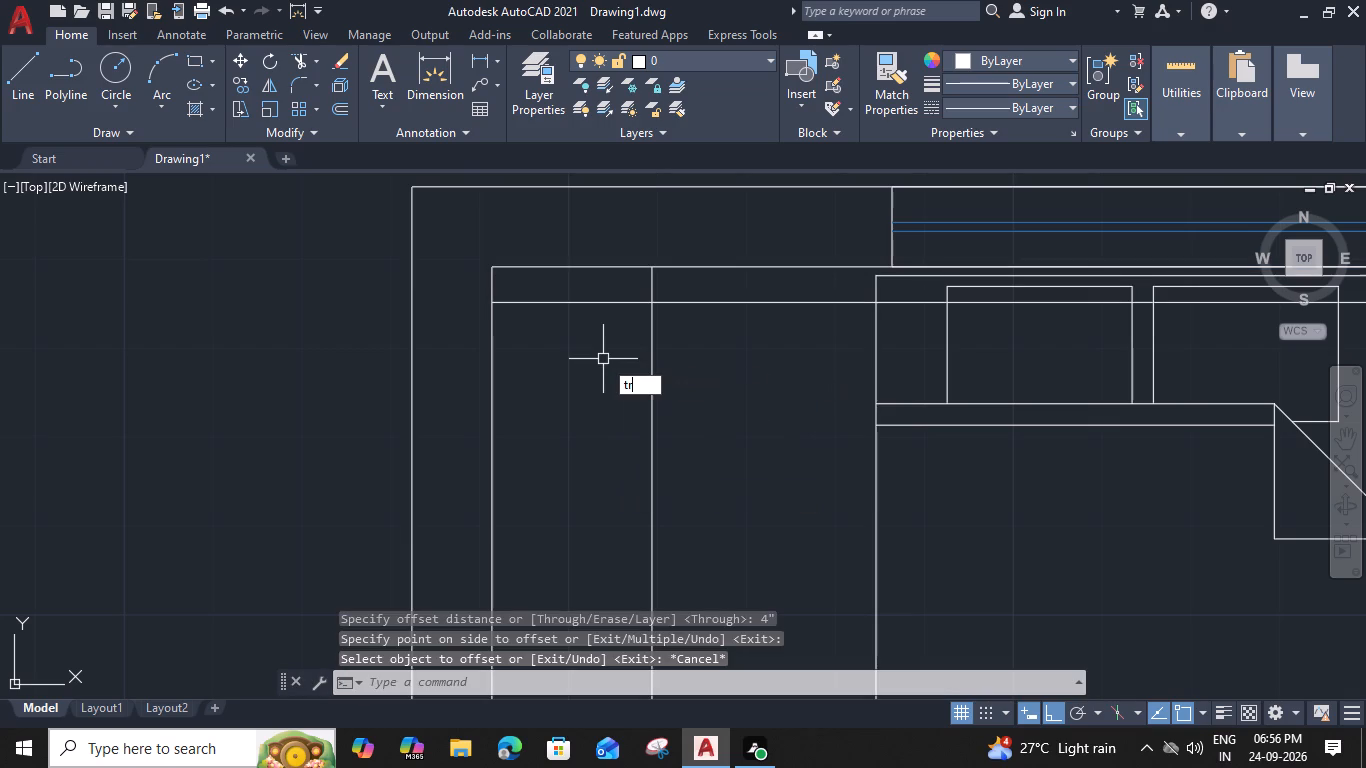
{"action": "key", "text": "space"}
{"action": "left_click", "coordinate": [731, 303]}
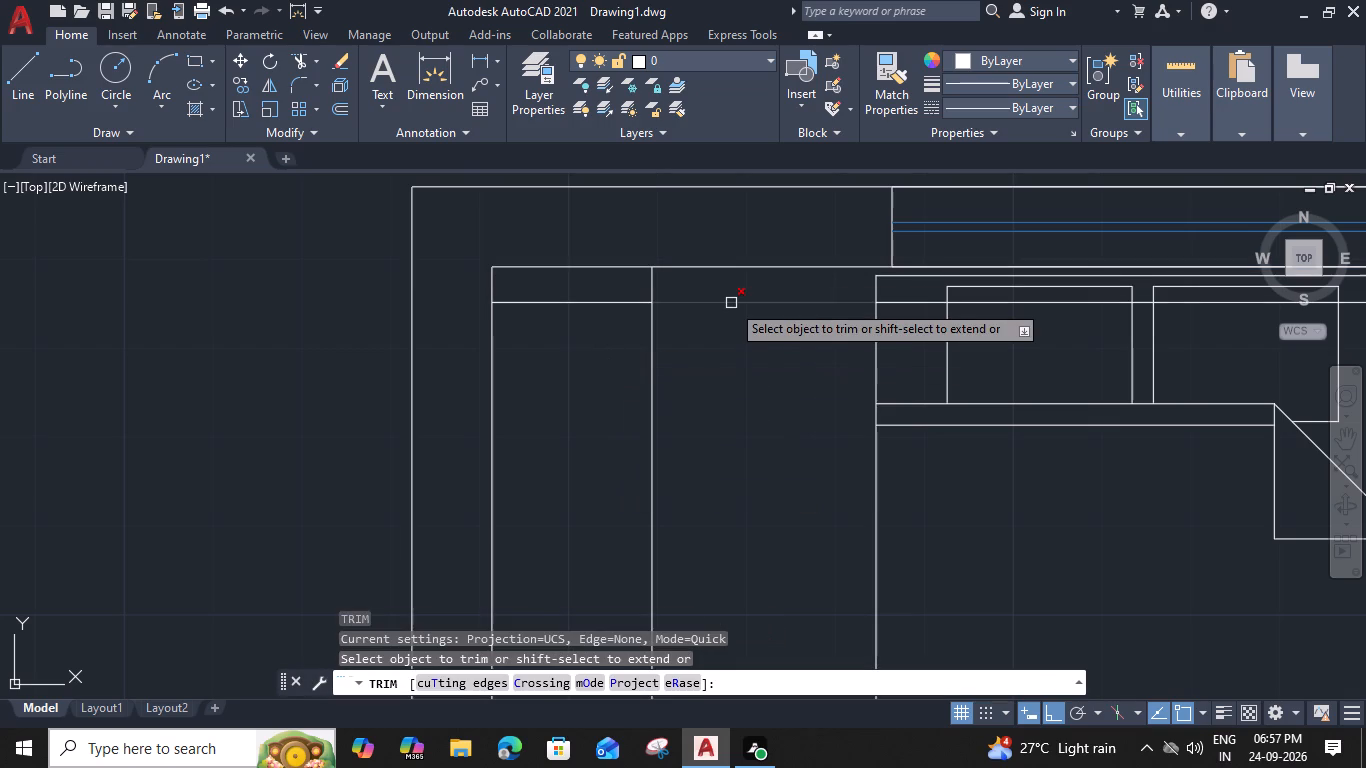
{"action": "left_click", "coordinate": [646, 286]}
{"action": "left_click", "coordinate": [663, 286]}
{"action": "key", "text": "Escape"}
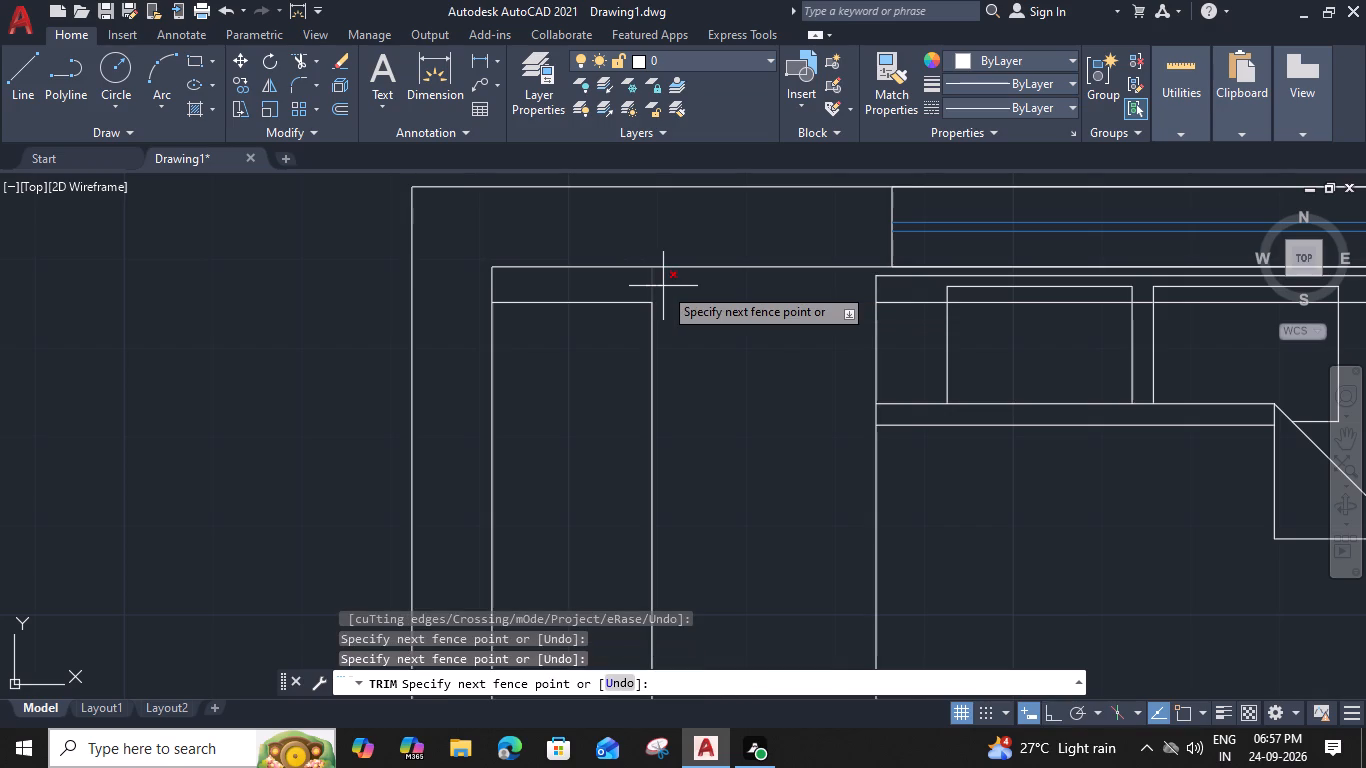
{"action": "left_click", "coordinate": [918, 306]}
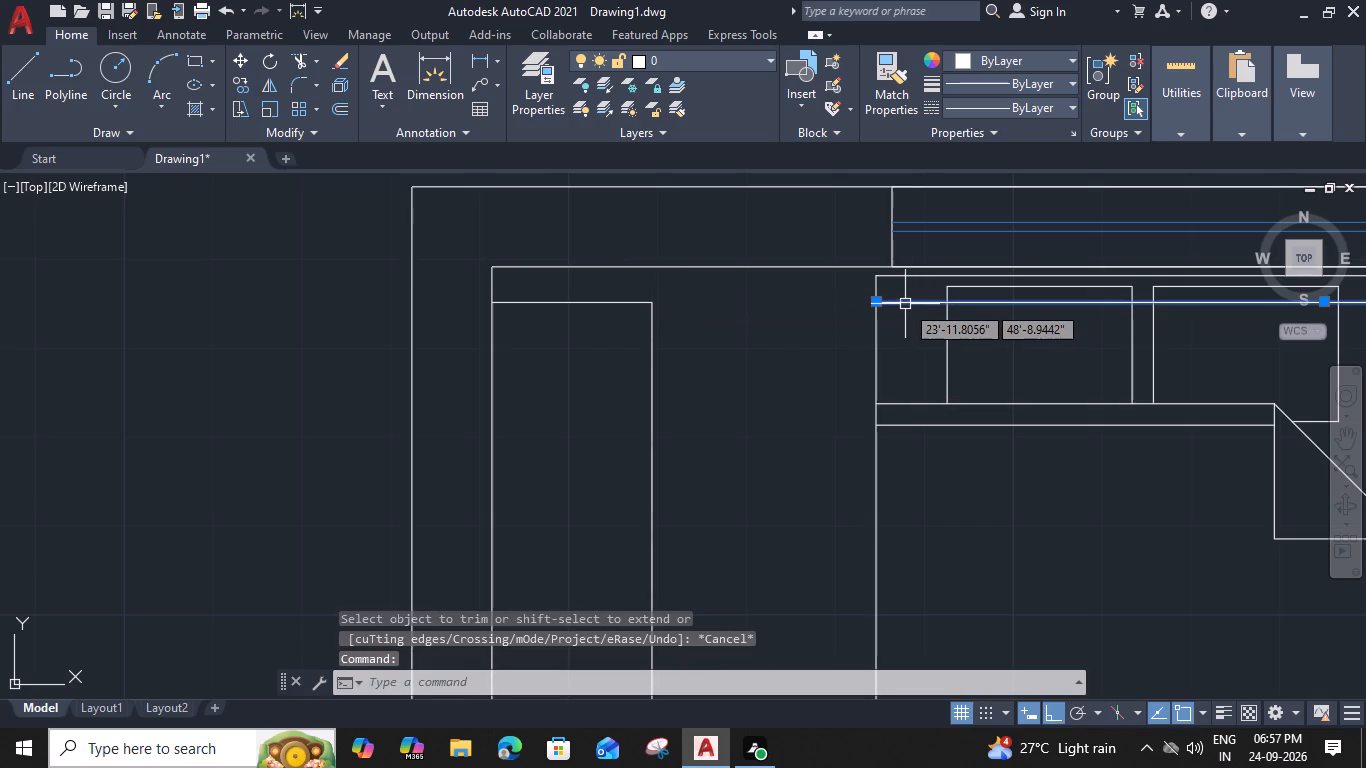
{"action": "key", "text": "Delete"}
Offset the long front edge of the narrow wall-side rectangle 1" outward, toward the bed.
{"action": "scroll", "coordinate": [823, 367], "scroll_direction": "down", "scroll_amount": 2}
{"action": "middle_click_drag", "start_coordinate": [703, 435], "coordinate": [657, 403]}
{"action": "scroll", "coordinate": [704, 353], "scroll_direction": "up", "scroll_amount": 1}
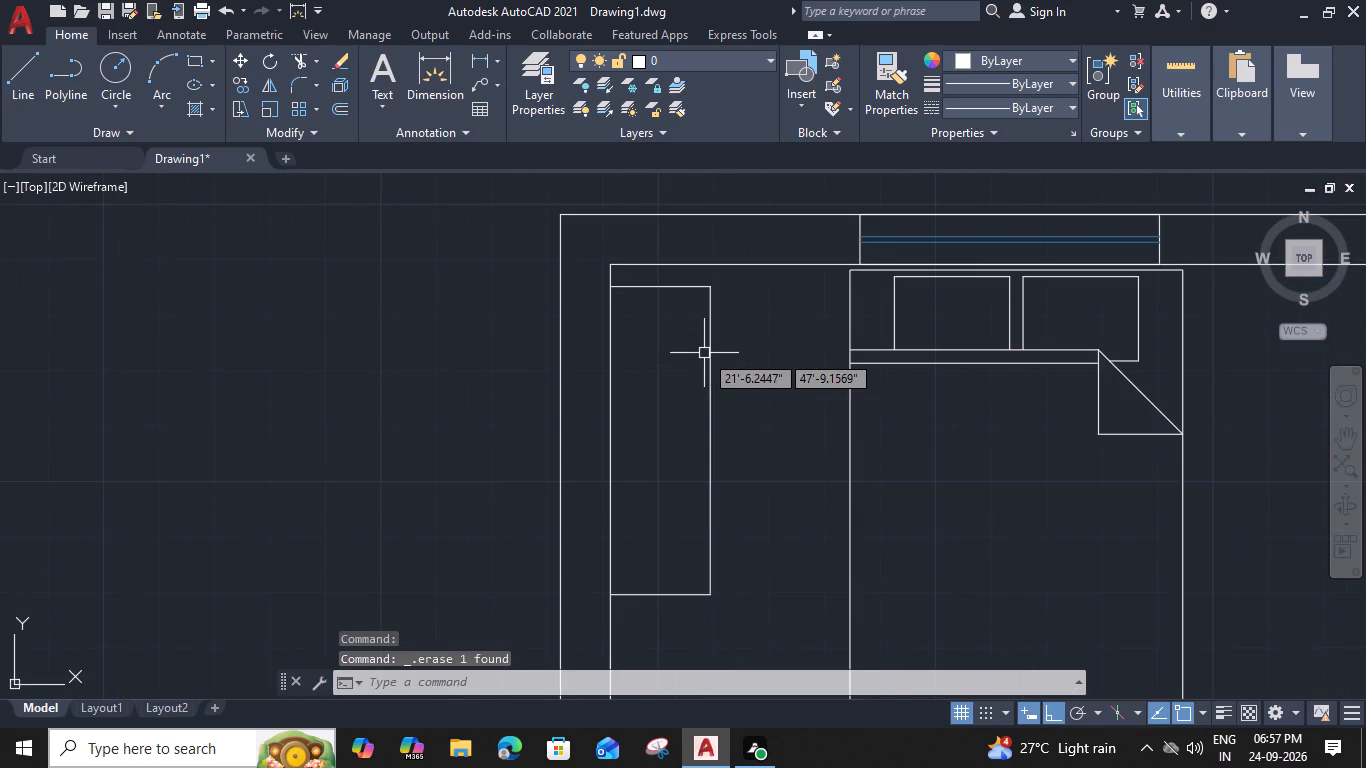
{"action": "left_click", "coordinate": [711, 358]}
{"action": "type", "text": "om"}
{"action": "key", "text": "BackSpace"}
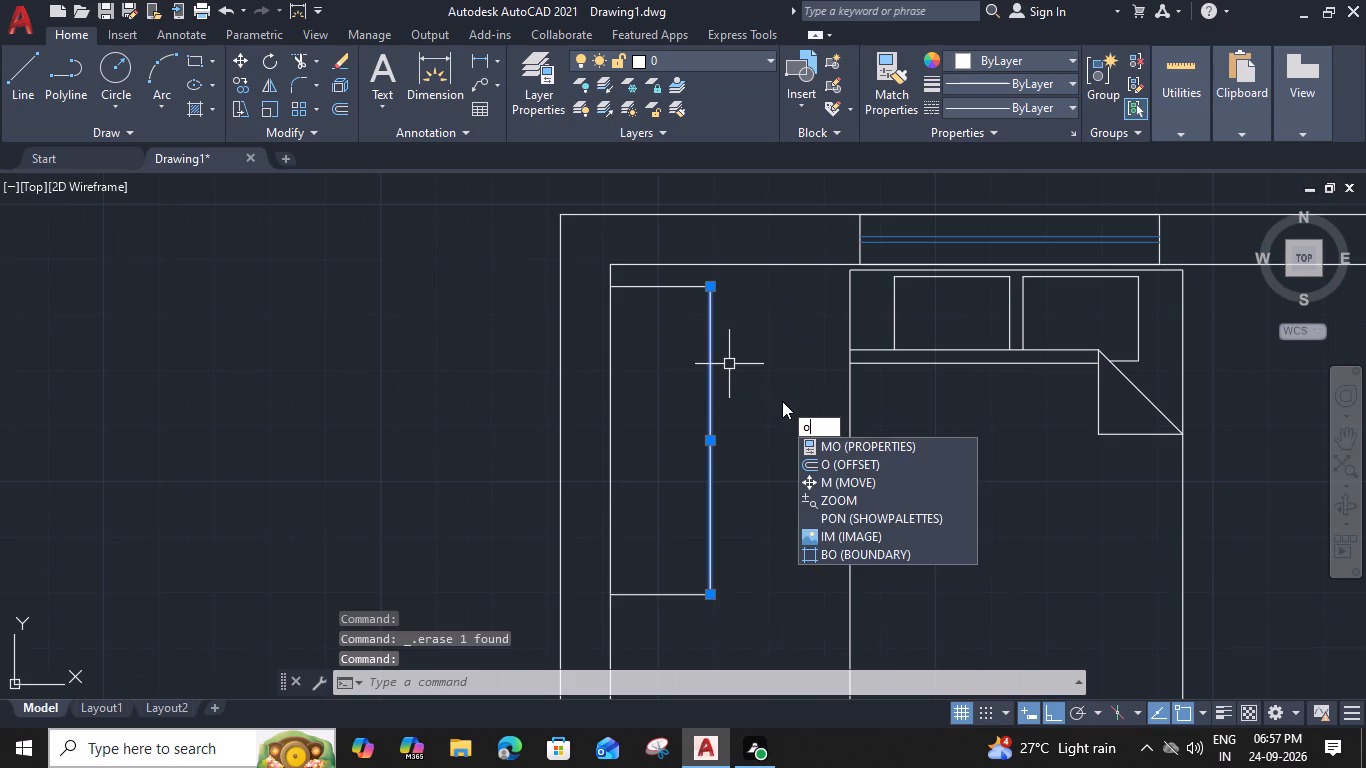
{"action": "key", "text": "space"}
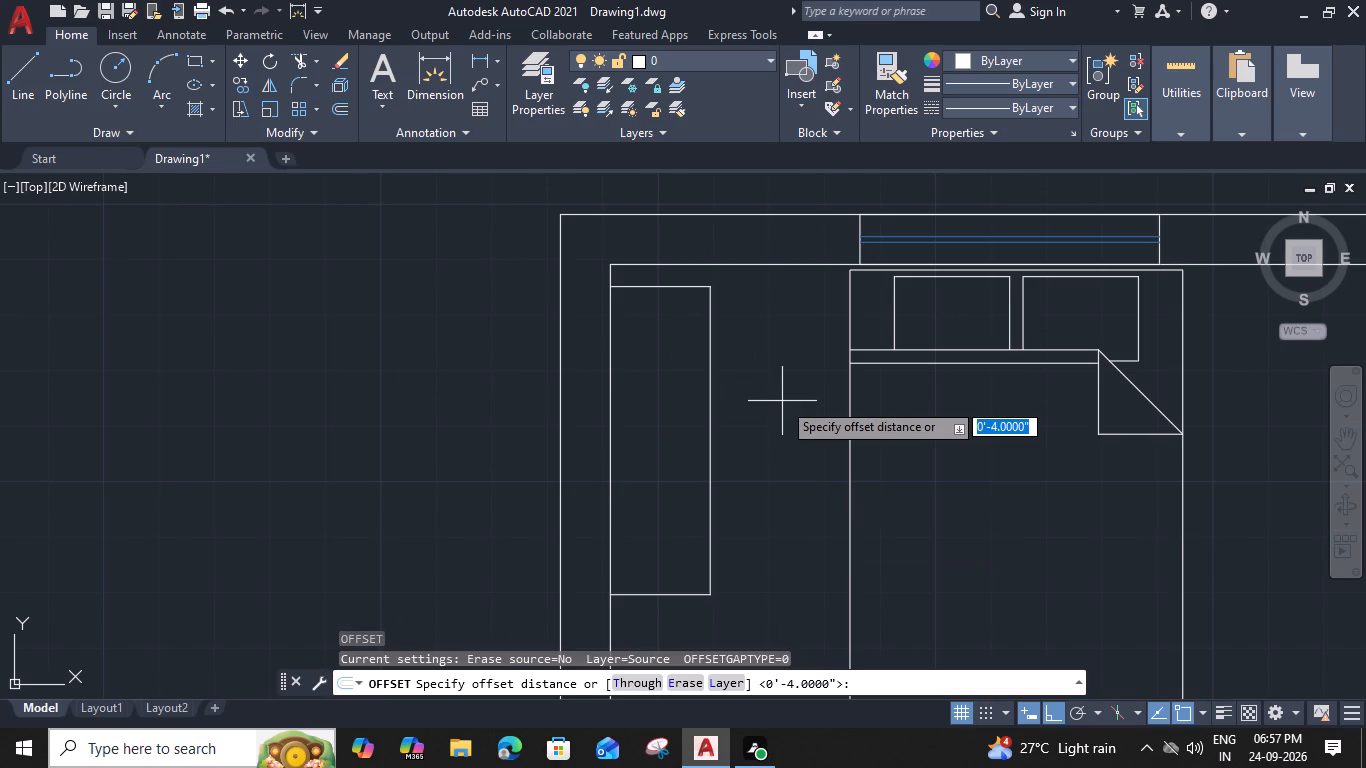
{"action": "key", "text": "1"}
{"action": "key", "text": "shift+quotedbl"}
{"action": "key", "text": "Return"}
{"action": "left_click", "coordinate": [781, 401]}
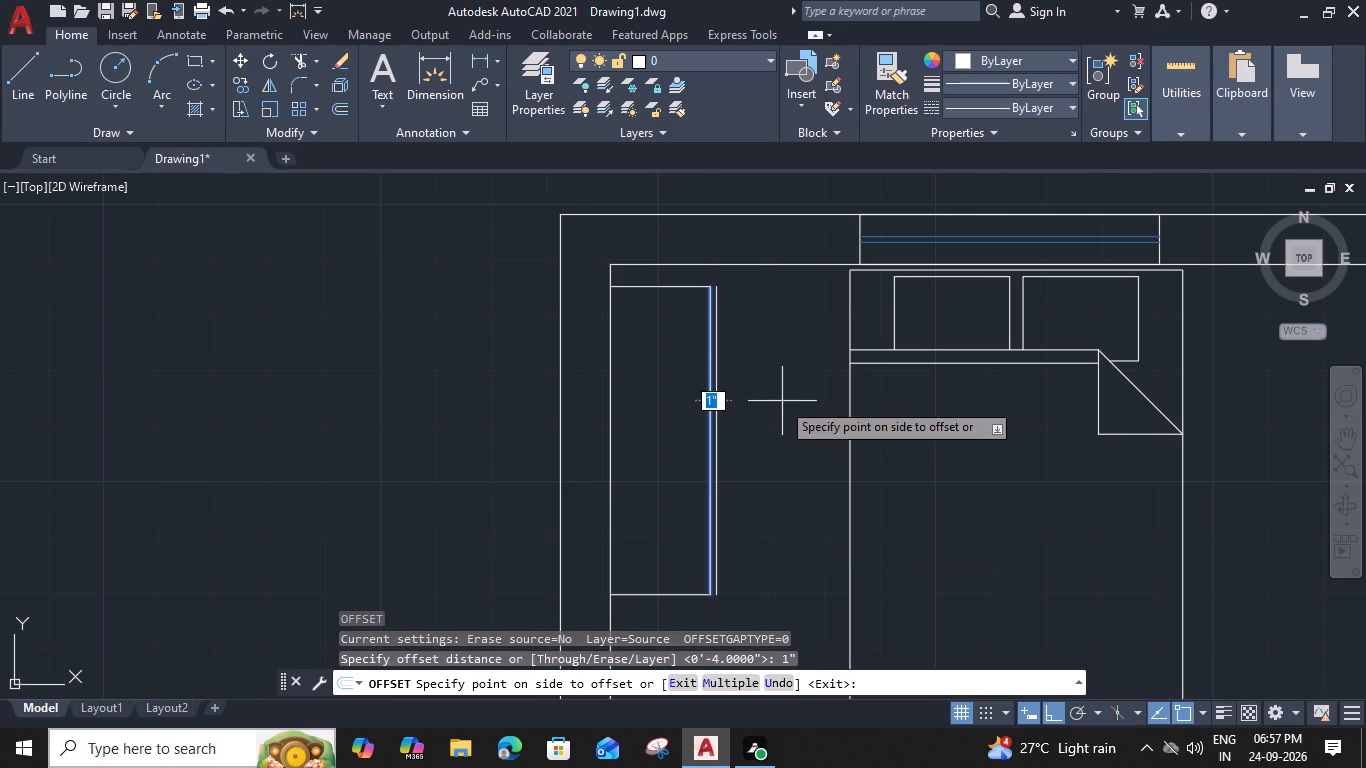
Offset the rectangle's bottom and top edges 1" outward and the left wall's inner face 1" into the room.
{"action": "middle_click_drag", "start_coordinate": [693, 549], "coordinate": [691, 451]}
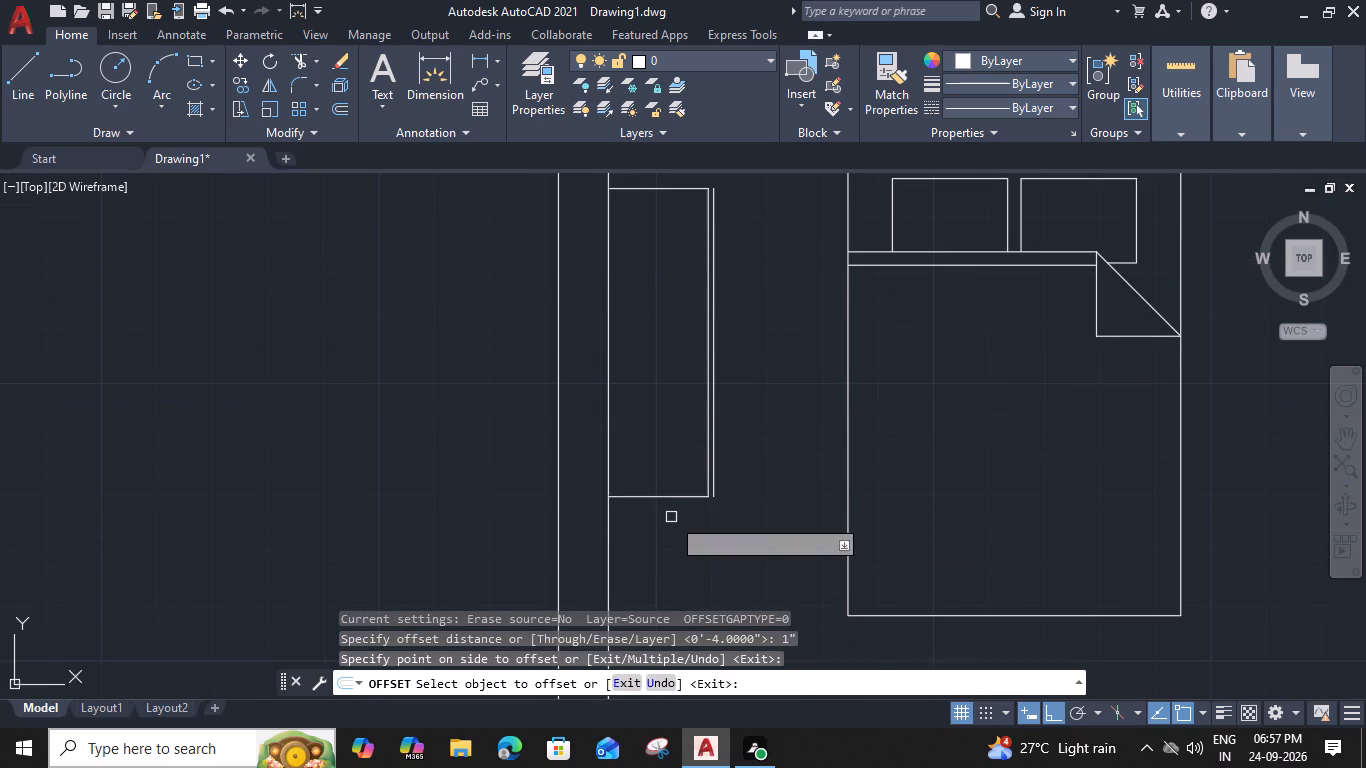
{"action": "left_click", "coordinate": [674, 498]}
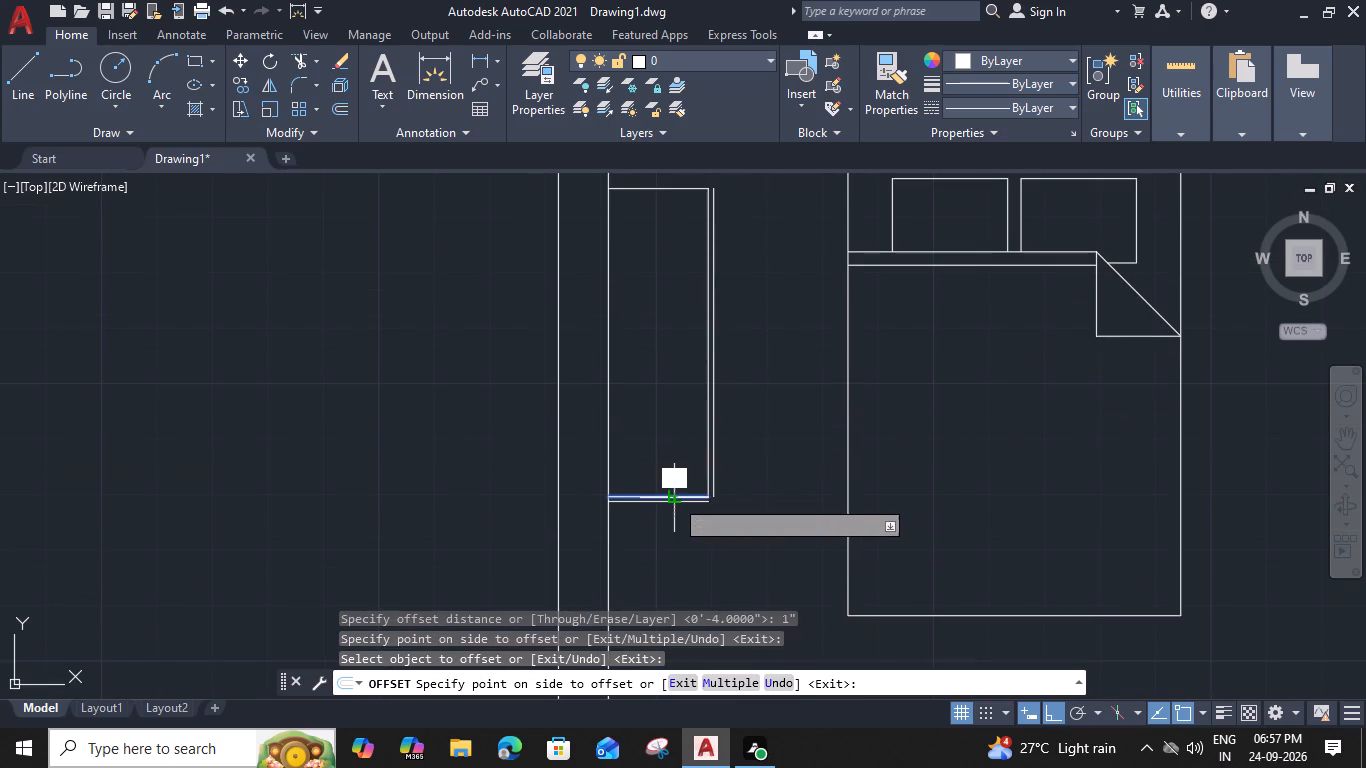
{"action": "left_click", "coordinate": [667, 538]}
{"action": "middle_click_drag", "start_coordinate": [654, 429], "coordinate": [654, 477]}
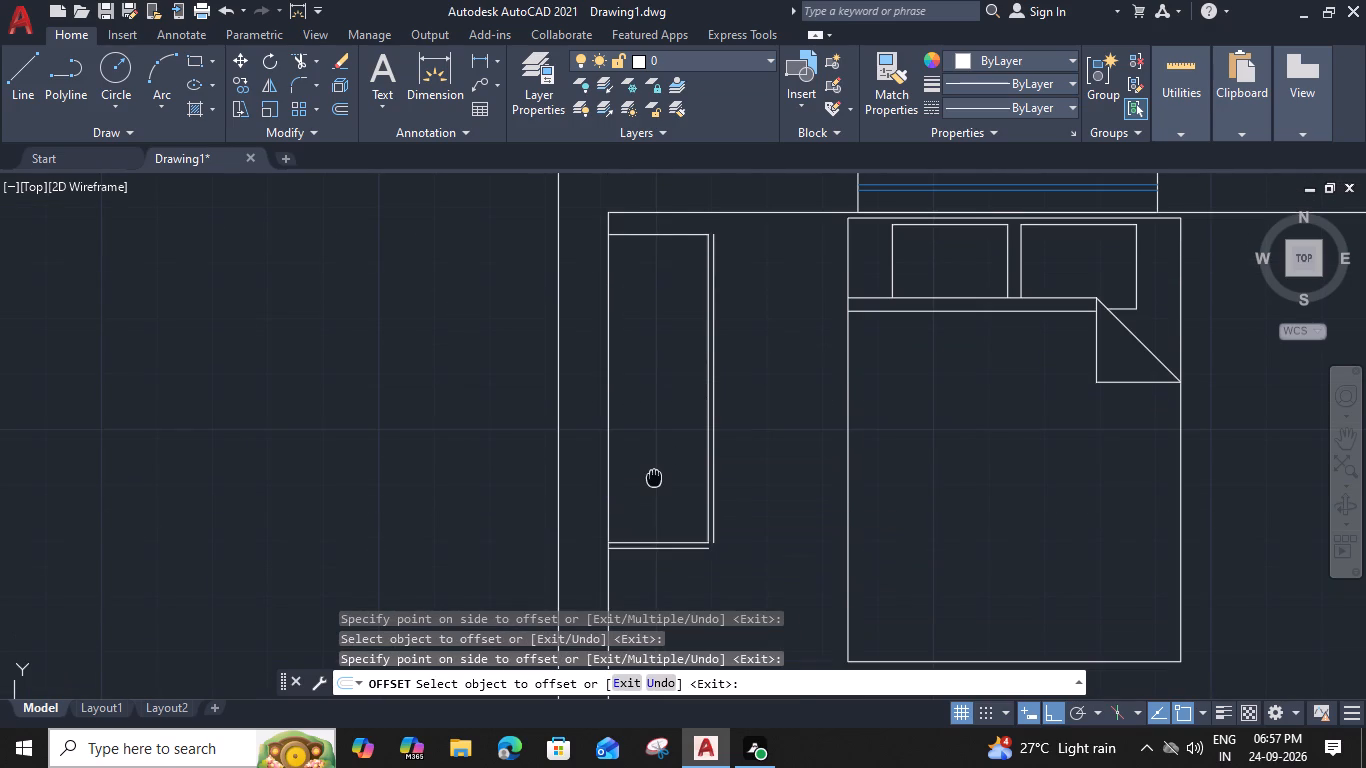
{"action": "left_click", "coordinate": [677, 236]}
{"action": "left_click", "coordinate": [690, 197]}
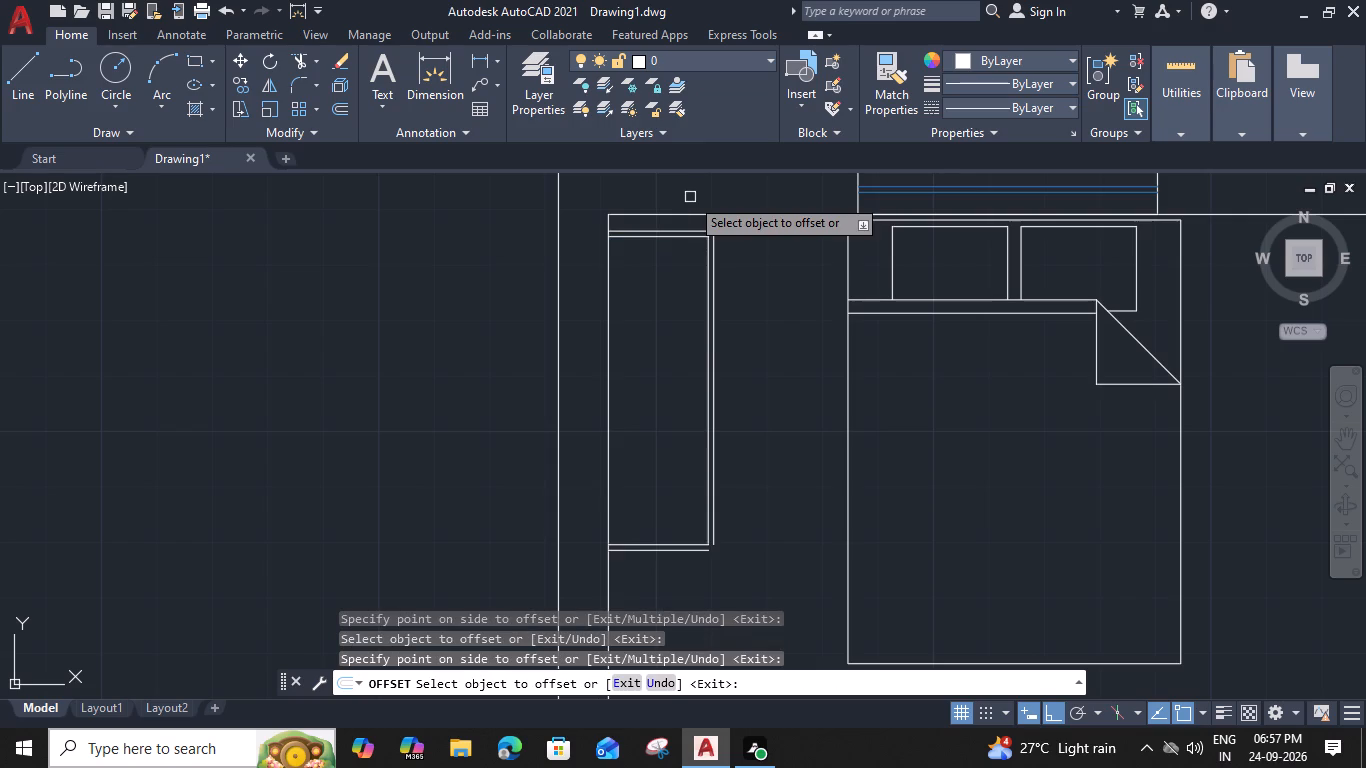
{"action": "left_click", "coordinate": [609, 316]}
{"action": "left_click", "coordinate": [643, 324]}
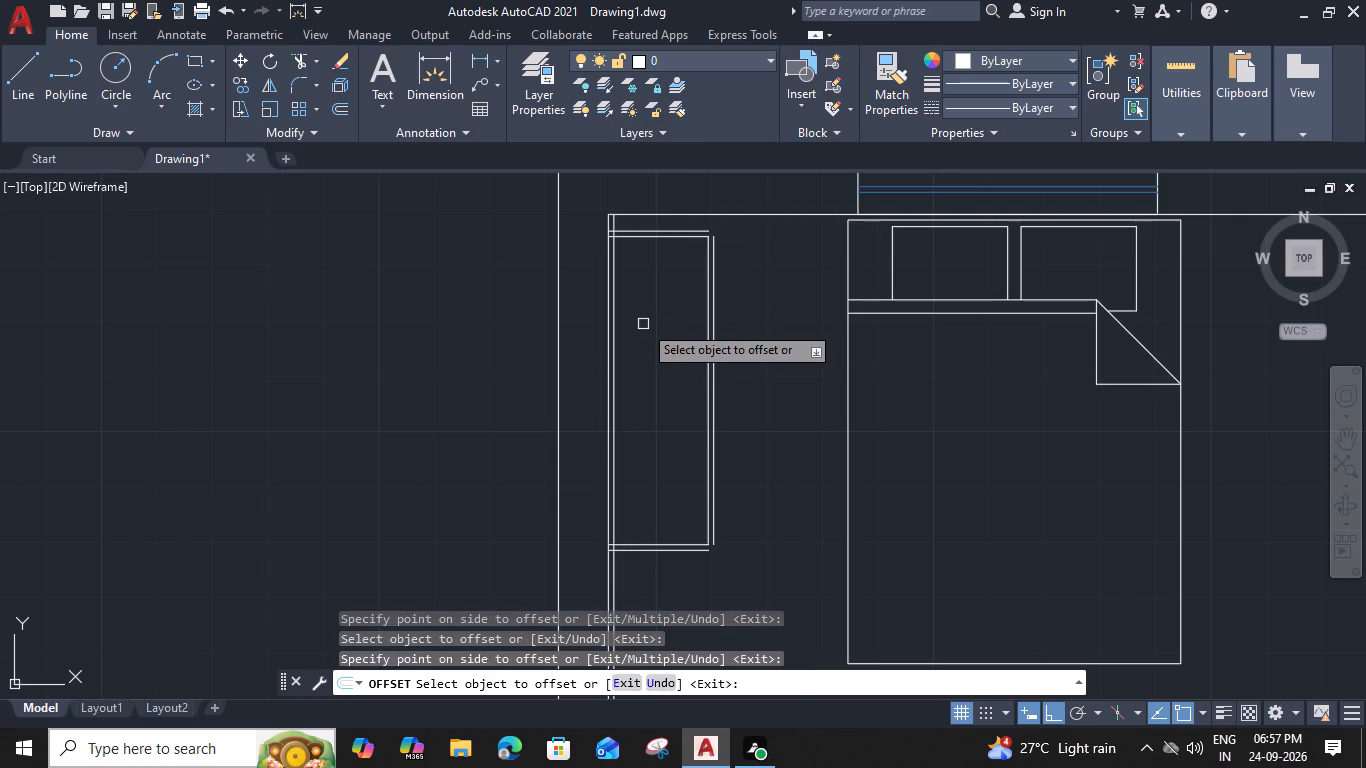
{"action": "key", "text": "Escape"}
Trim the 1" wall offset below the rectangle and the stubs of both bottom lines next to the wall.
{"action": "key", "text": "t"}
{"action": "type", "text": "r"}
{"action": "key", "text": "space"}
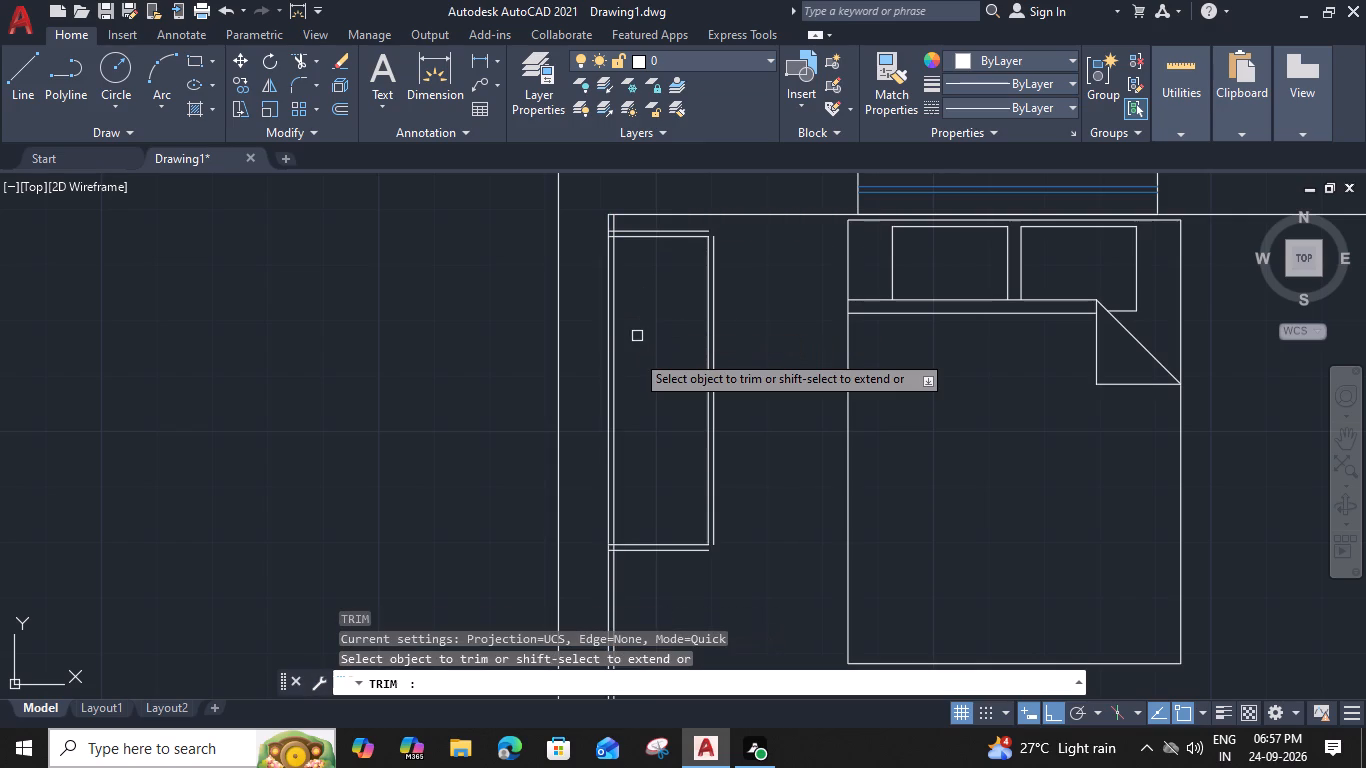
{"action": "left_click", "coordinate": [615, 579]}
{"action": "scroll", "coordinate": [616, 558], "scroll_direction": "up", "scroll_amount": 4}
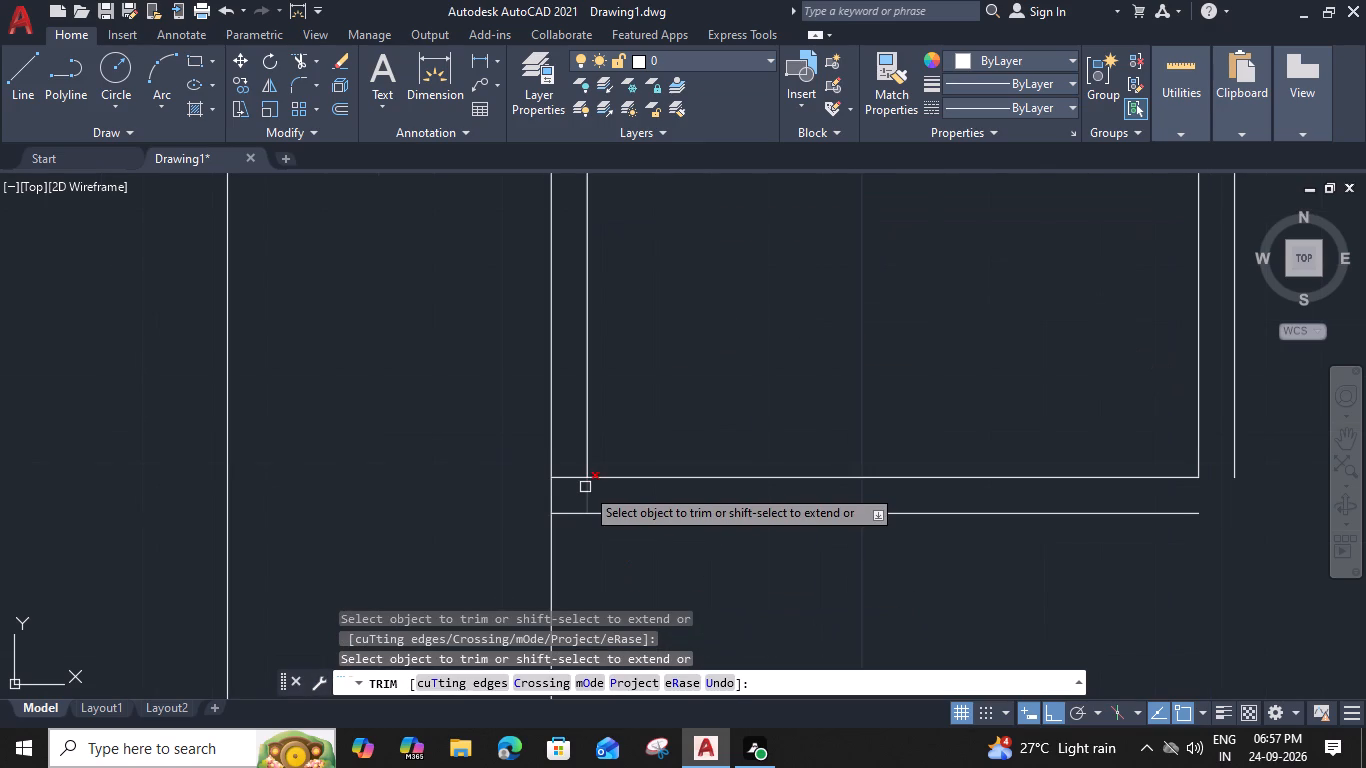
{"action": "left_click", "coordinate": [565, 482]}
{"action": "left_click", "coordinate": [569, 513]}
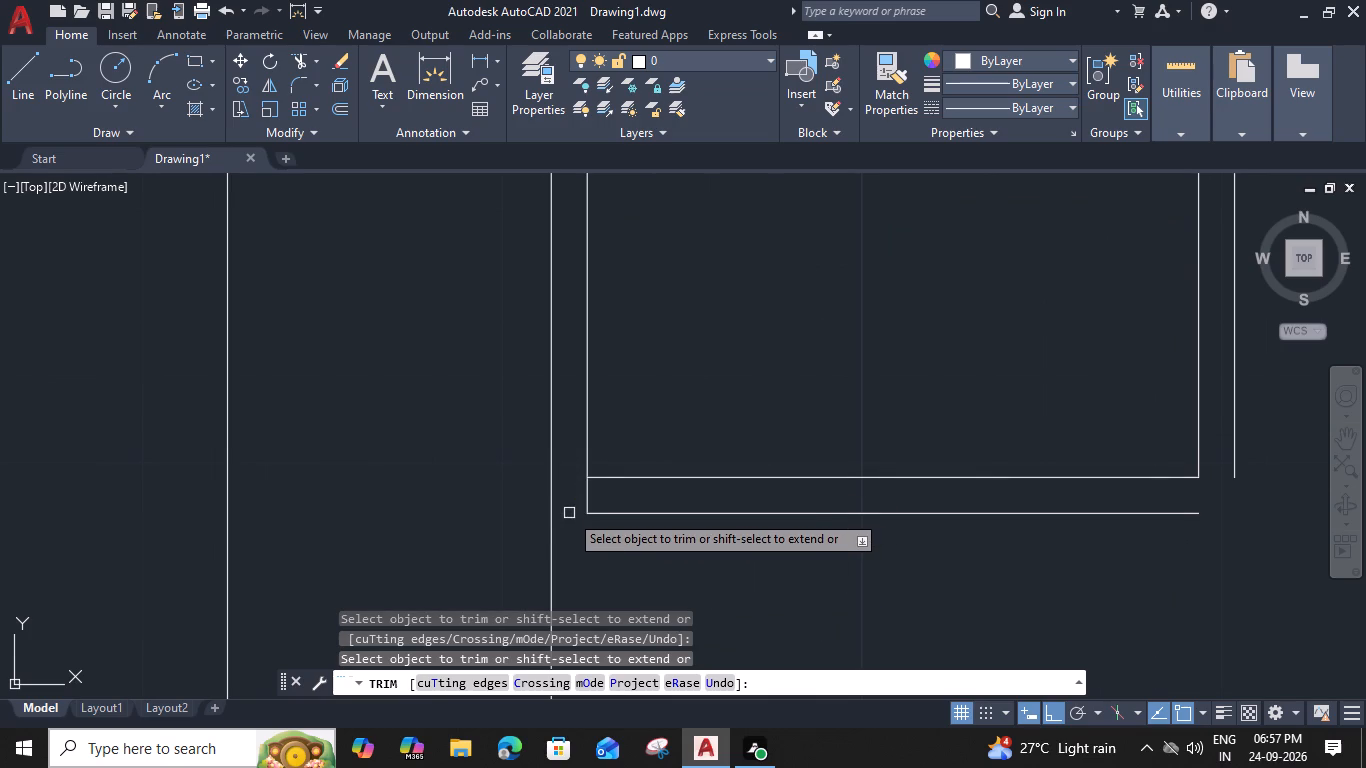
Trim the stubs of both top lines next to the wall and the vertical offset line above the rectangle.
{"action": "scroll", "coordinate": [573, 504], "scroll_direction": "down", "scroll_amount": 2}
{"action": "middle_click_drag", "start_coordinate": [635, 331], "coordinate": [688, 754]}
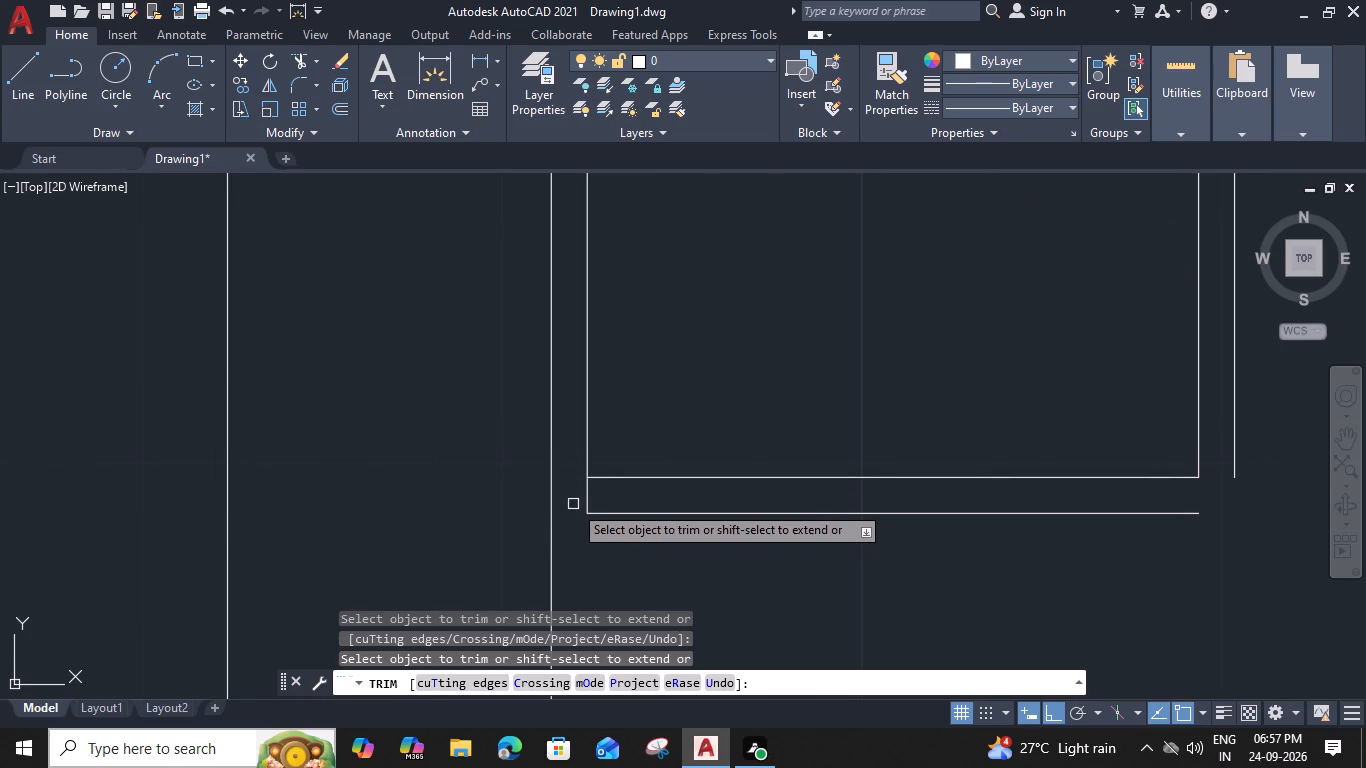
{"action": "middle_click_drag", "start_coordinate": [732, 377], "coordinate": [746, 568]}
{"action": "scroll", "coordinate": [616, 315], "scroll_direction": "up", "scroll_amount": 3}
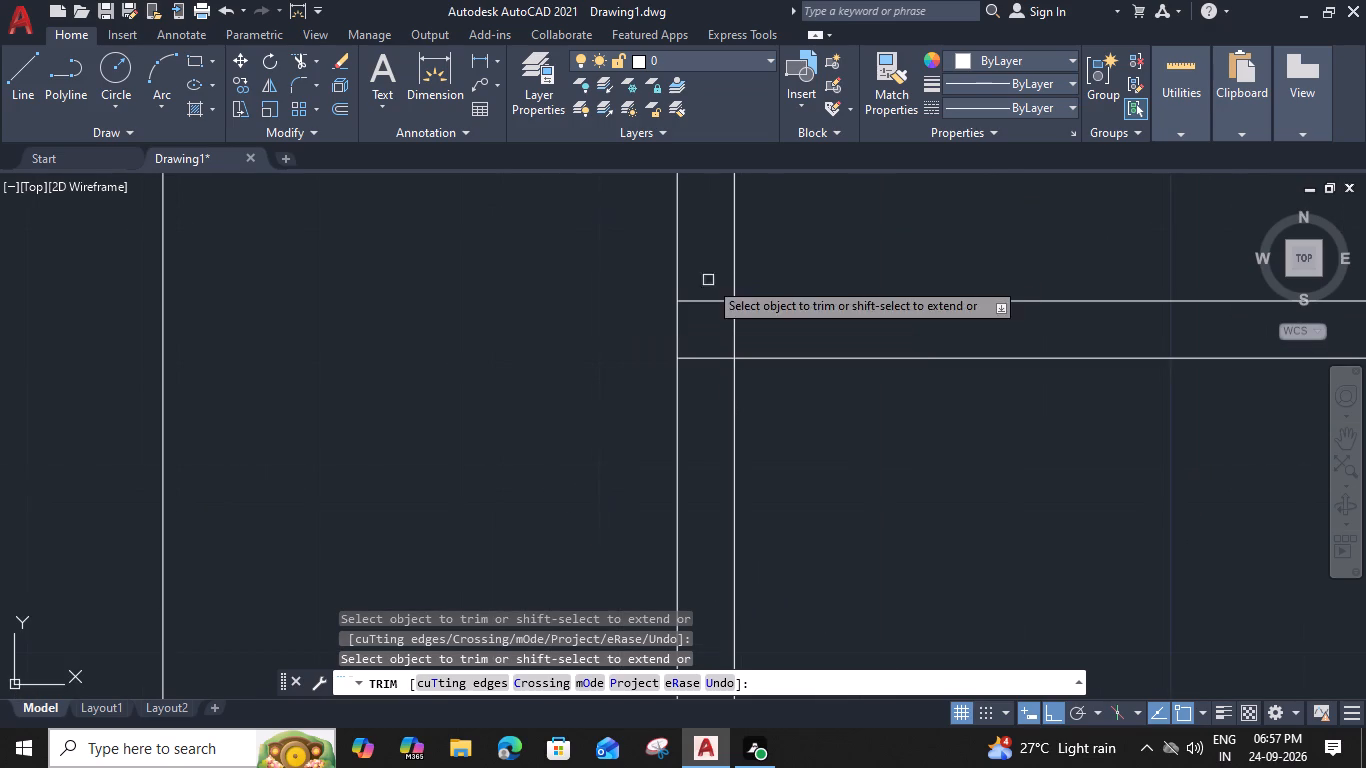
{"action": "left_click", "coordinate": [708, 280]}
{"action": "left_click", "coordinate": [712, 399]}
{"action": "left_click", "coordinate": [728, 267]}
{"action": "left_click", "coordinate": [763, 265]}
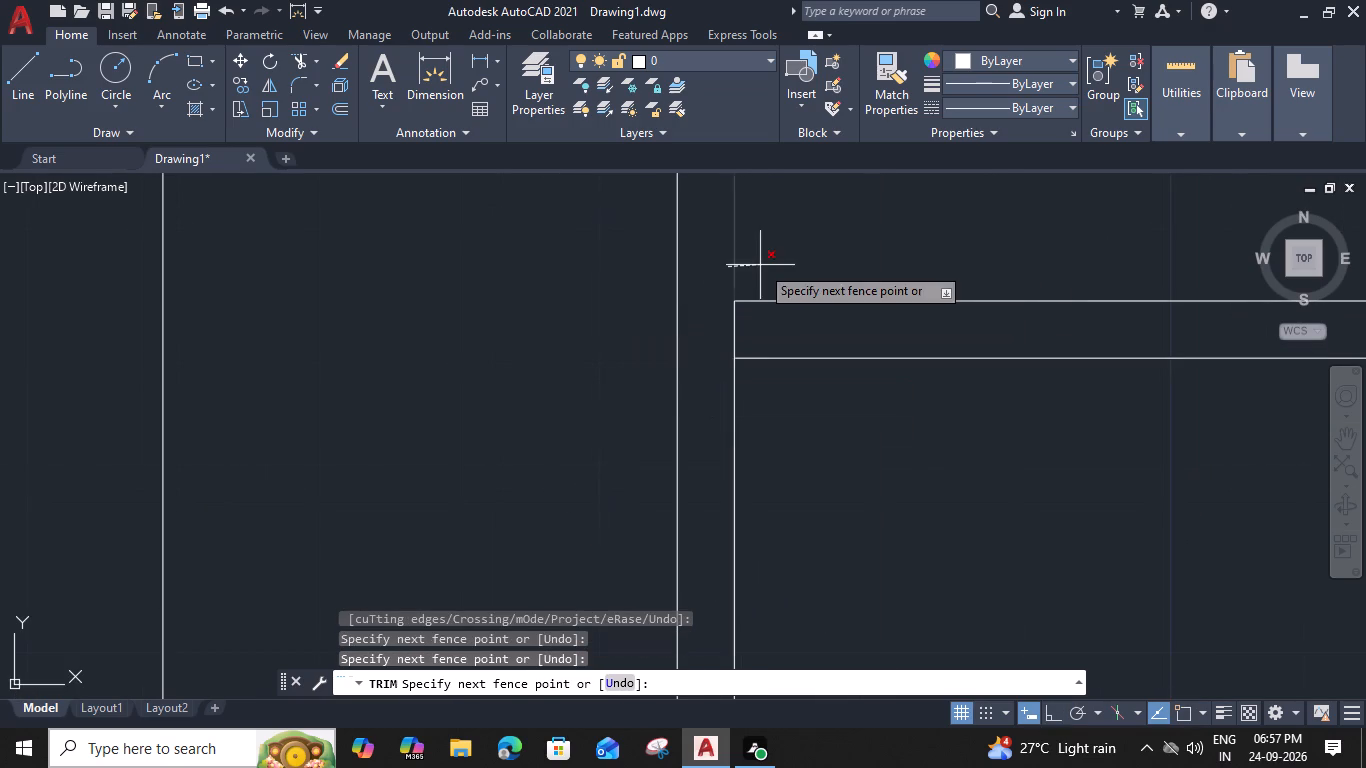
{"action": "scroll", "coordinate": [766, 264], "scroll_direction": "down", "scroll_amount": 4}
{"action": "middle_click_drag", "start_coordinate": [825, 440], "coordinate": [749, 440]}
{"action": "key", "text": "Escape"}
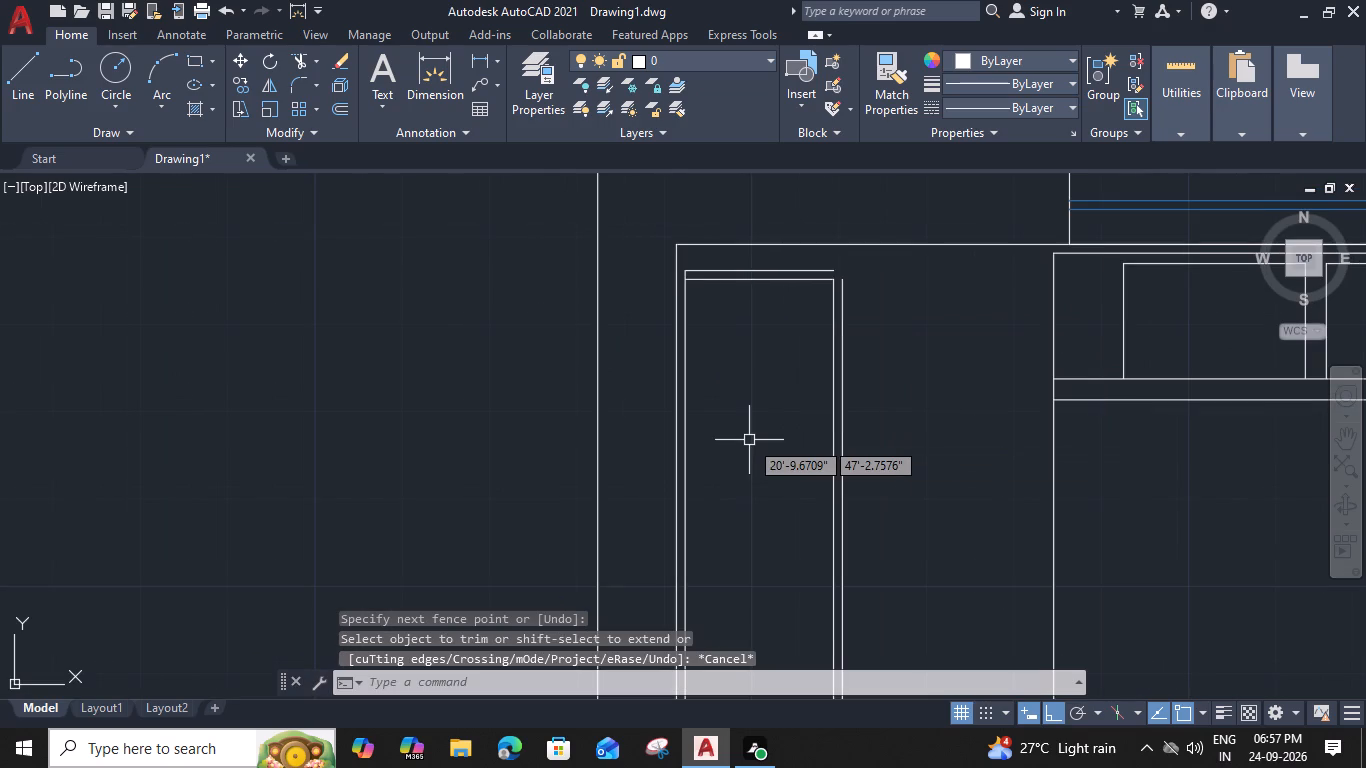
Fillet the outer long front line with the cabinet's outer top and bottom lines to close both outer corners.
{"action": "type", "text": "f m"}
{"action": "key", "text": "space"}
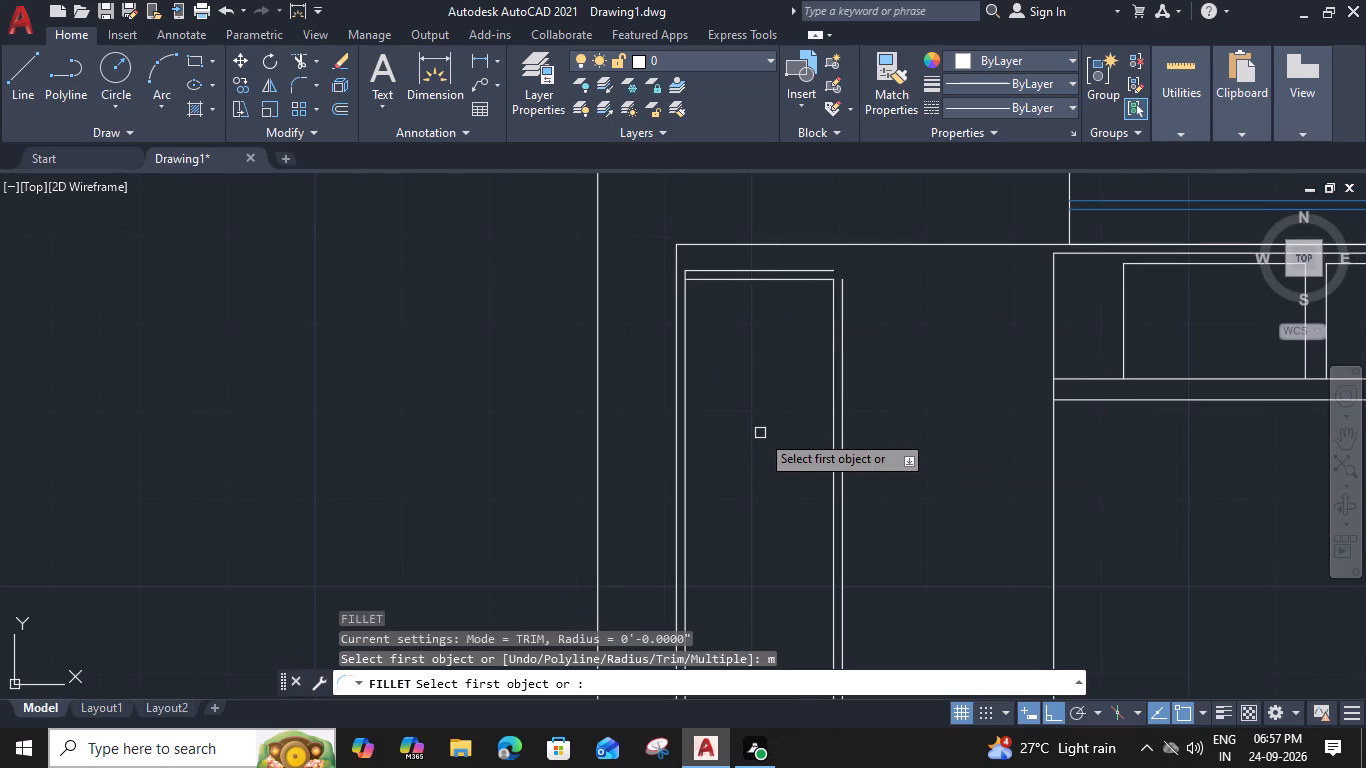
{"action": "left_click", "coordinate": [845, 310]}
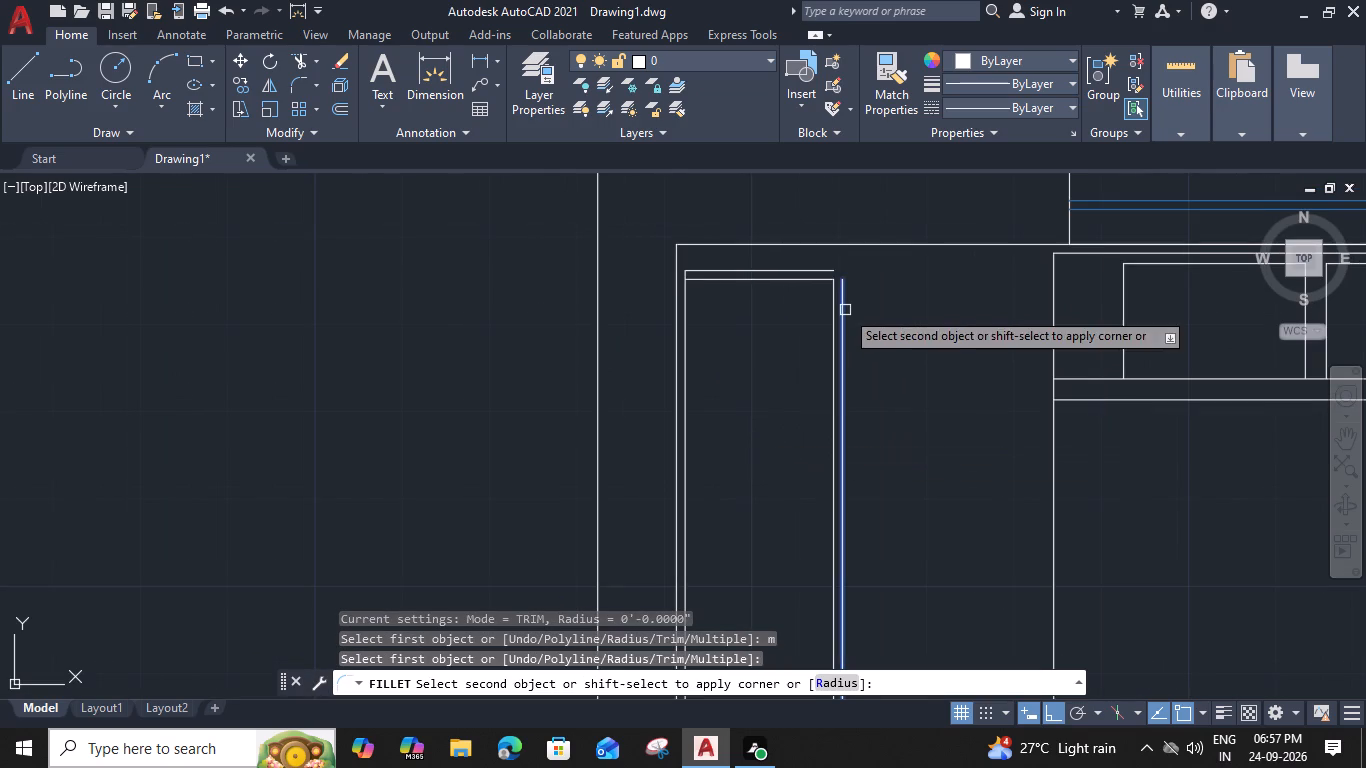
{"action": "left_click", "coordinate": [827, 274]}
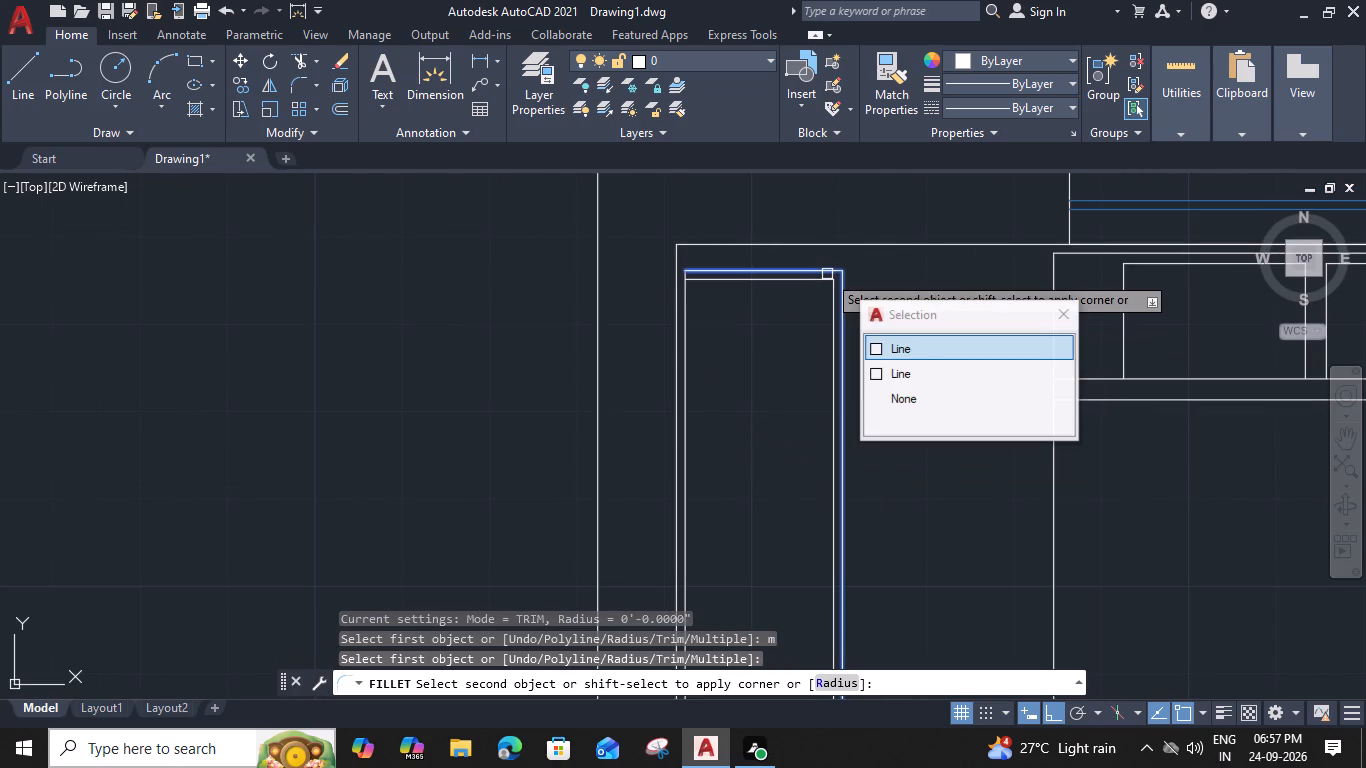
{"action": "left_click", "coordinate": [922, 344]}
{"action": "scroll", "coordinate": [904, 444], "scroll_direction": "down", "scroll_amount": 2}
{"action": "middle_click_drag", "start_coordinate": [904, 464], "coordinate": [865, 346]}
{"action": "scroll", "coordinate": [840, 491], "scroll_direction": "up", "scroll_amount": 5}
{"action": "middle_click_drag", "start_coordinate": [821, 226], "coordinate": [821, 417]}
{"action": "left_click", "coordinate": [843, 345]}
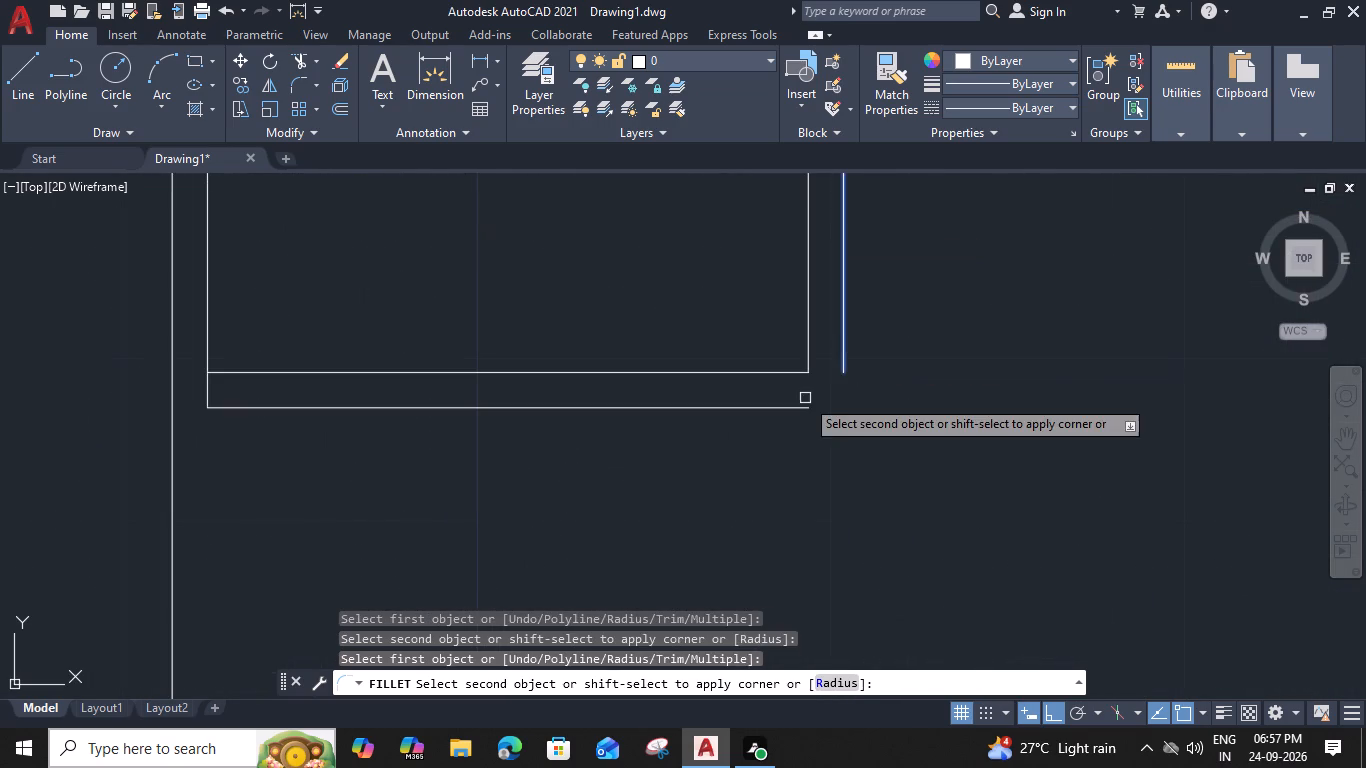
{"action": "left_click", "coordinate": [805, 408]}
{"action": "key", "text": "Escape"}
{"action": "scroll", "coordinate": [805, 408], "scroll_direction": "down", "scroll_amount": 3}
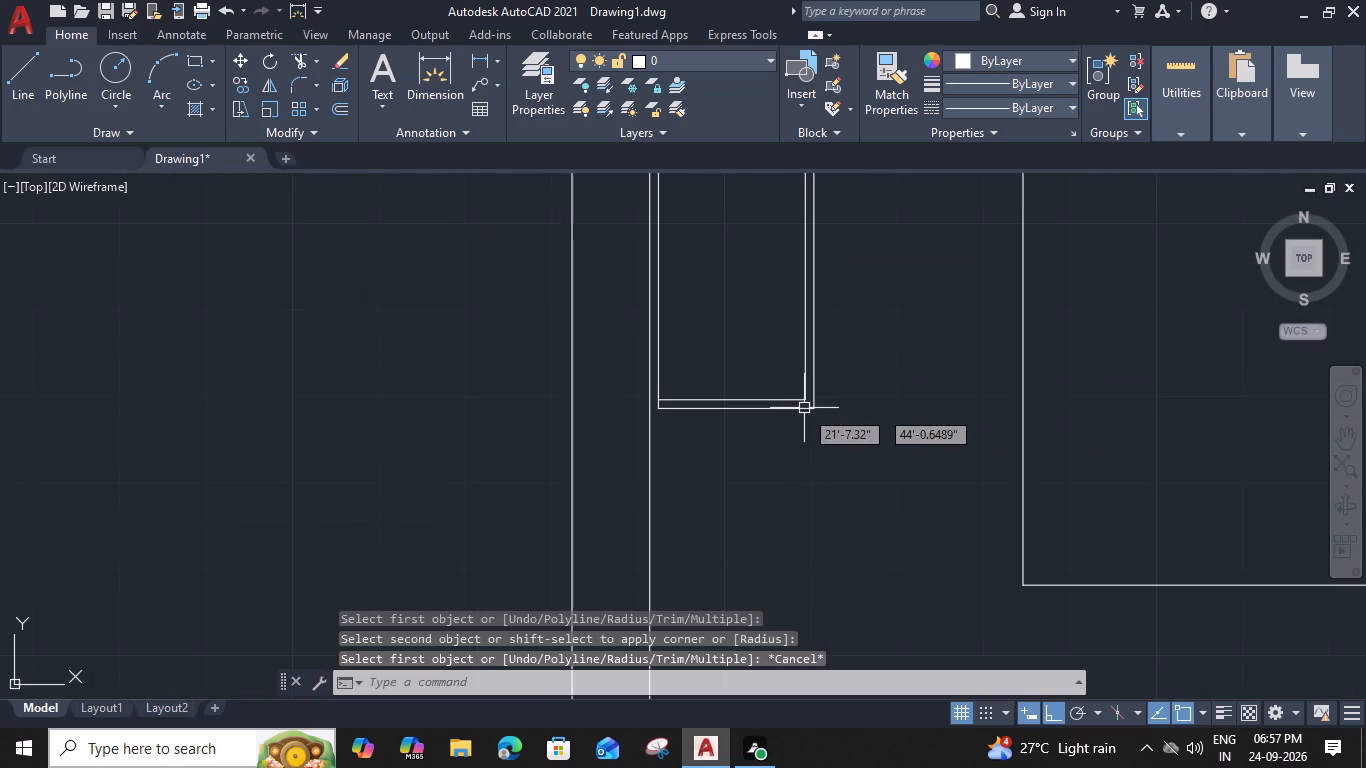
Draw a slightly slanted line across the cabinet near its top, from the inner wall-side edge to the inner front edge.
{"action": "middle_click_drag", "start_coordinate": [786, 453], "coordinate": [785, 550]}
{"action": "scroll", "coordinate": [784, 537], "scroll_direction": "down", "scroll_amount": 2}
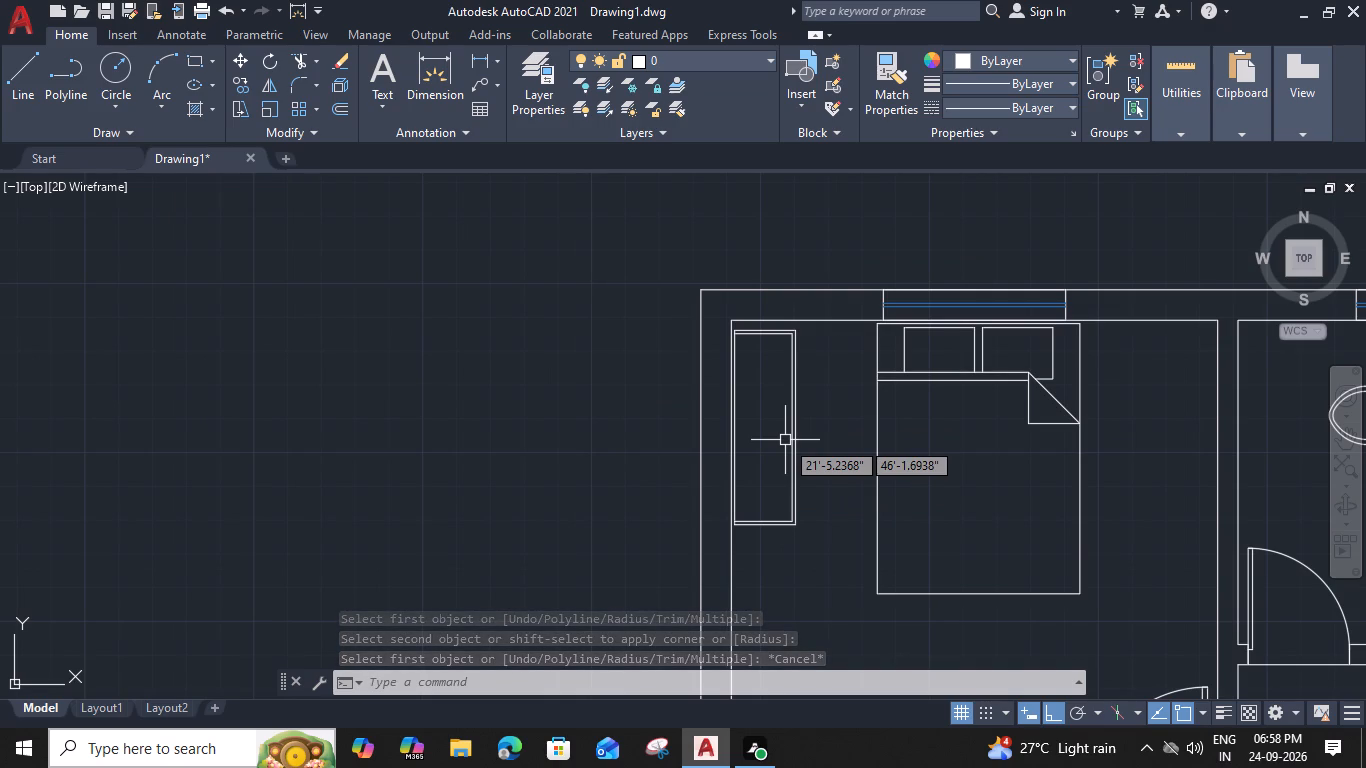
{"action": "type", "text": "l"}
{"action": "key", "text": "space"}
{"action": "scroll", "coordinate": [778, 377], "scroll_direction": "up", "scroll_amount": 3}
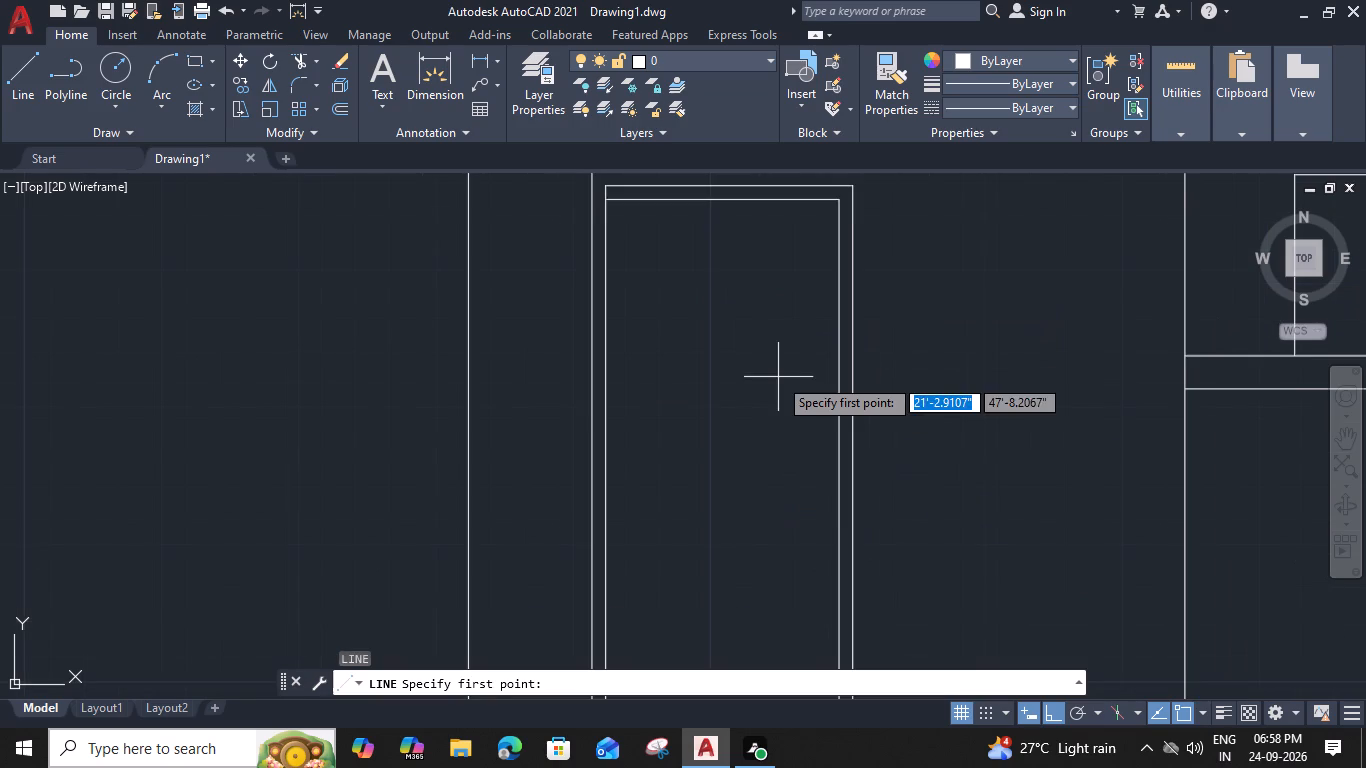
{"action": "middle_click_drag", "start_coordinate": [778, 377], "coordinate": [779, 415]}
{"action": "left_click", "coordinate": [608, 282]}
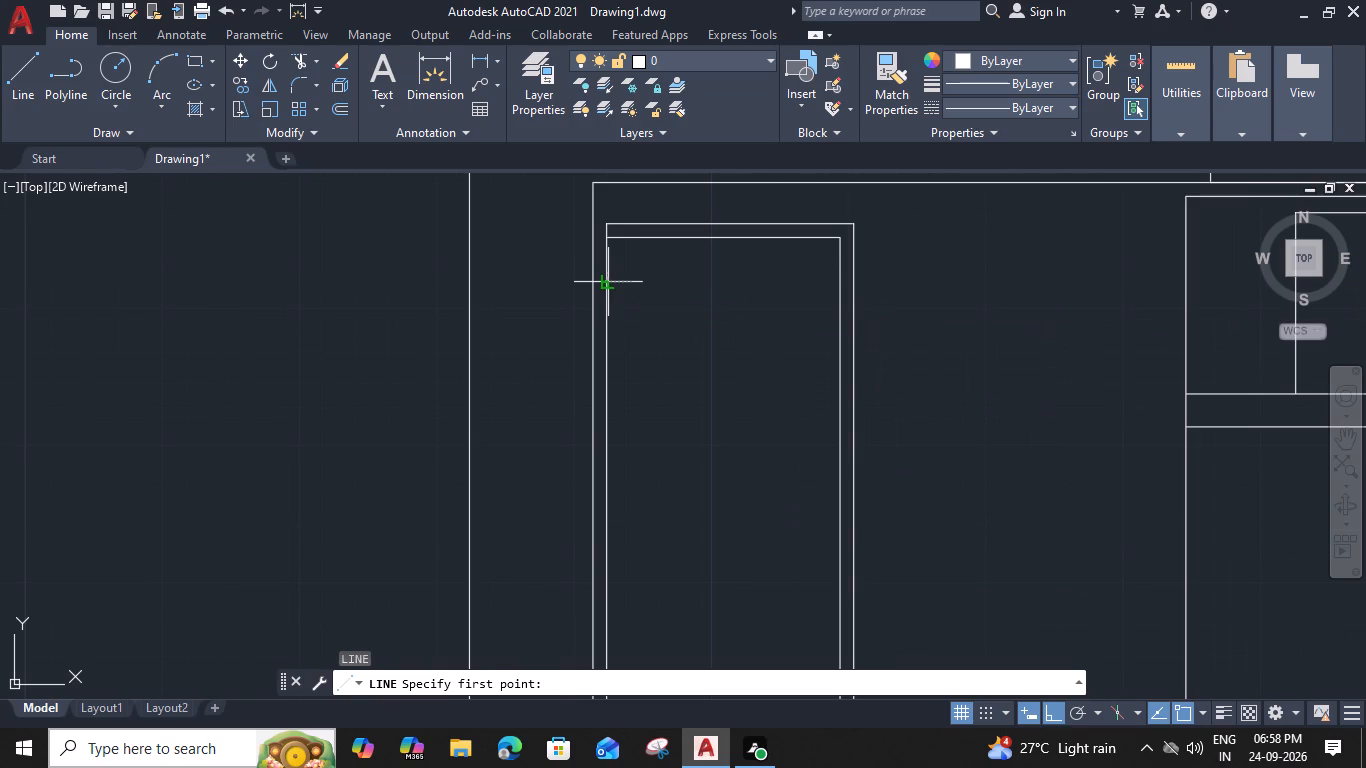
{"action": "left_click", "coordinate": [839, 253]}
{"action": "key", "text": "Escape"}
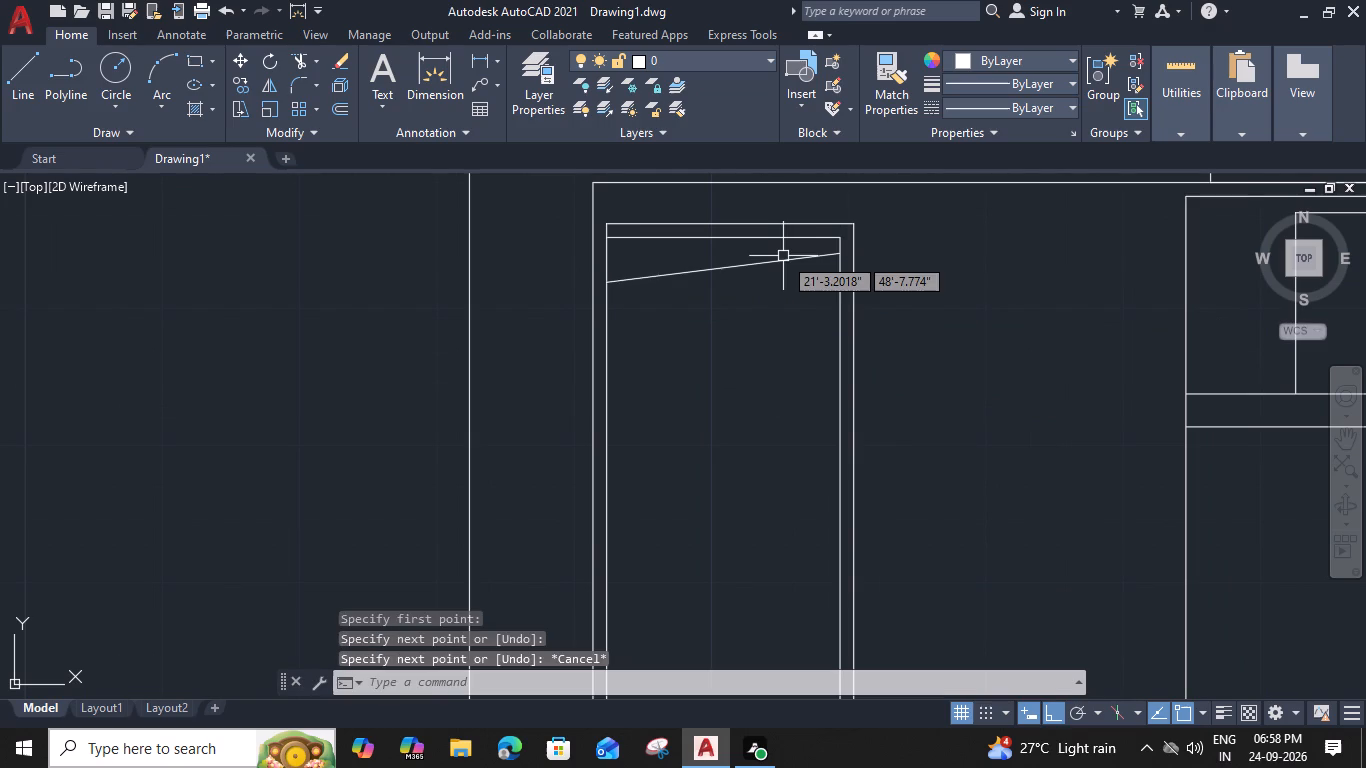
Offset the slanted line 2" downward four times in succession, each copy from the previous one.
{"action": "left_click", "coordinate": [774, 261]}
{"action": "type", "text": "o 2"}
{"action": "key", "text": "shift+quotedbl"}
{"action": "key", "text": "Return"}
{"action": "left_click", "coordinate": [748, 339]}
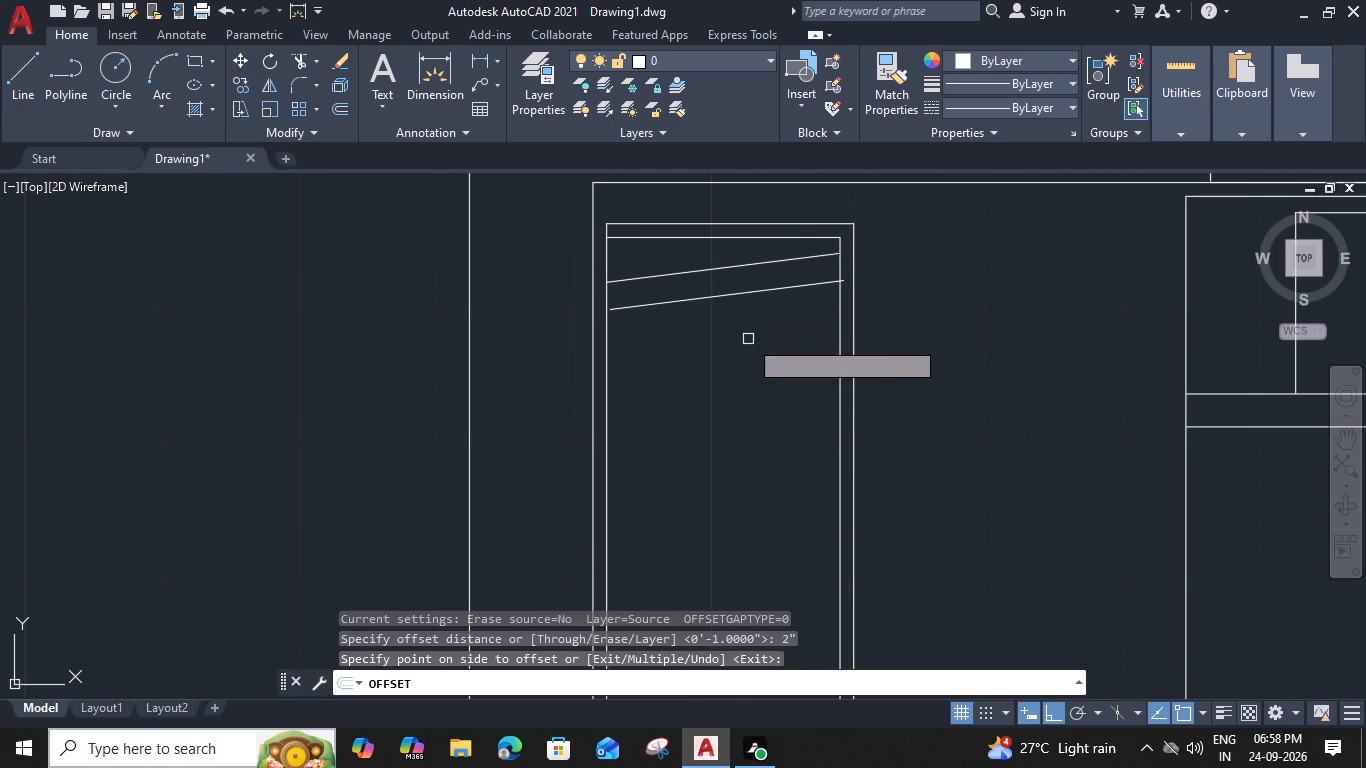
{"action": "left_click", "coordinate": [746, 295]}
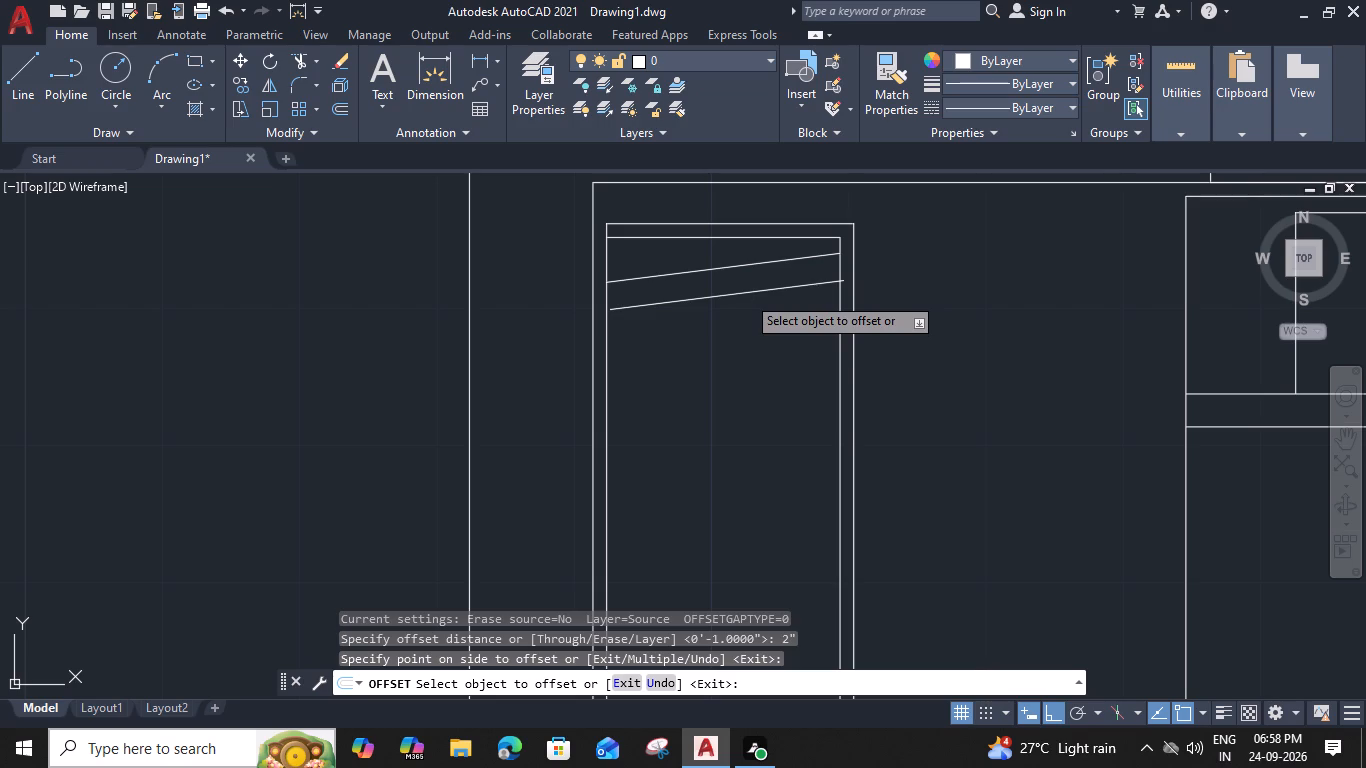
{"action": "left_click", "coordinate": [731, 423]}
{"action": "left_click", "coordinate": [739, 321]}
{"action": "left_click", "coordinate": [710, 473]}
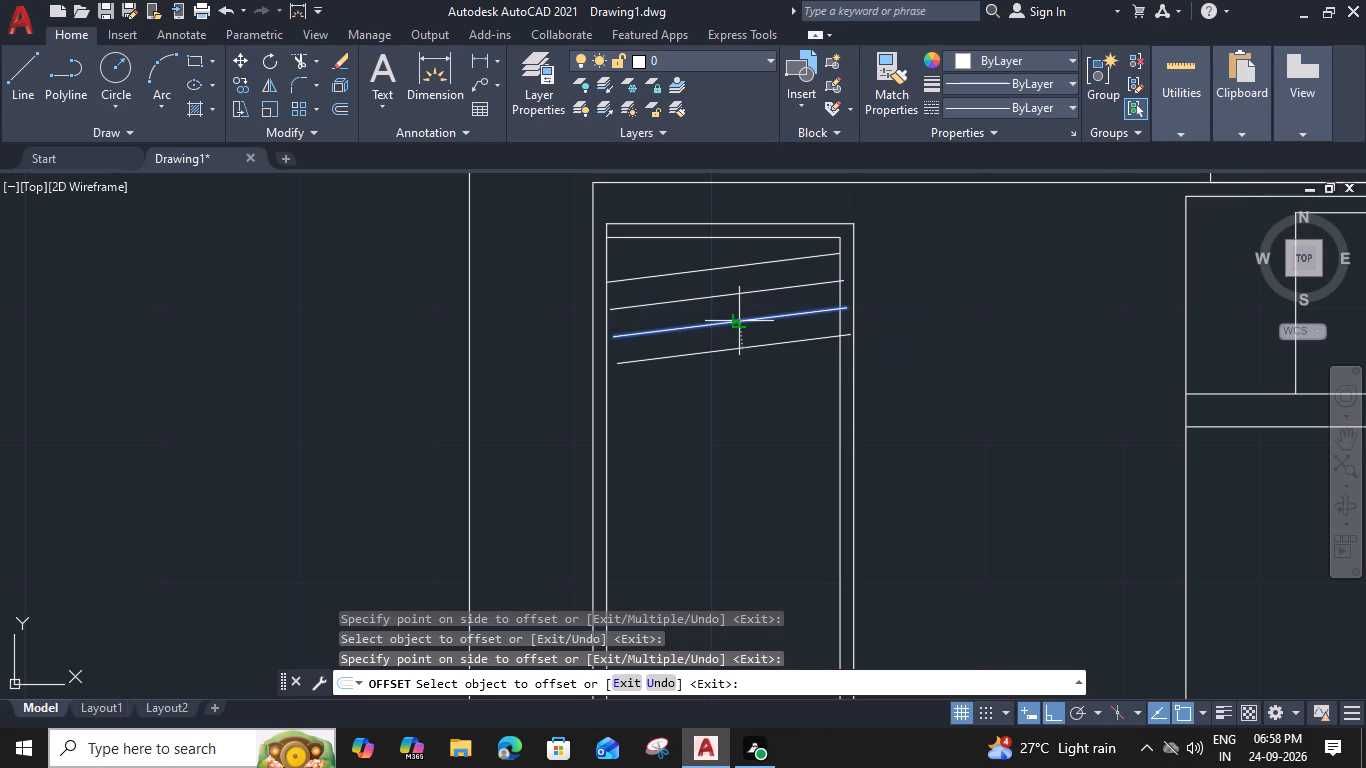
{"action": "left_click", "coordinate": [721, 351]}
{"action": "left_click", "coordinate": [693, 502]}
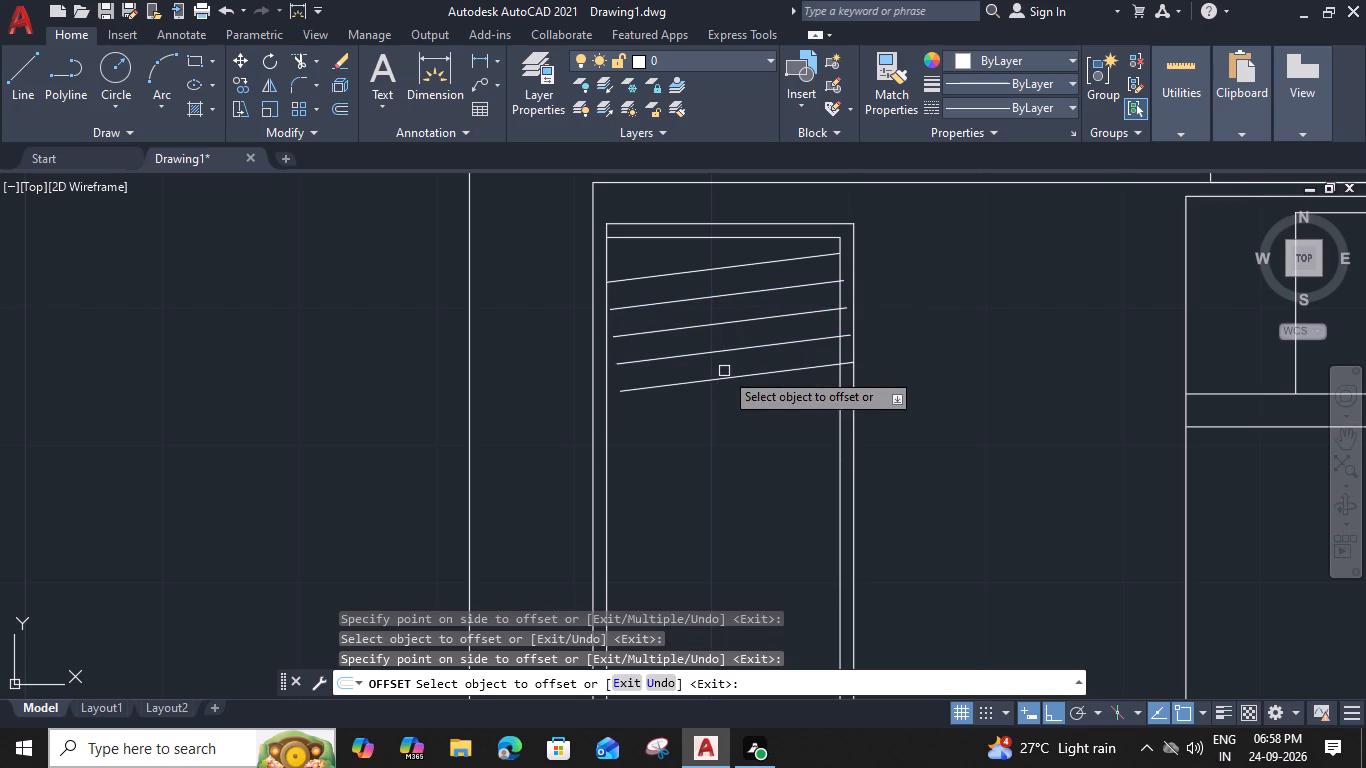
Offset the lowest slanted line downward at the same 2" spacing to add four more parallel lines.
{"action": "left_click", "coordinate": [726, 377]}
{"action": "left_click", "coordinate": [717, 444]}
{"action": "left_click", "coordinate": [720, 408]}
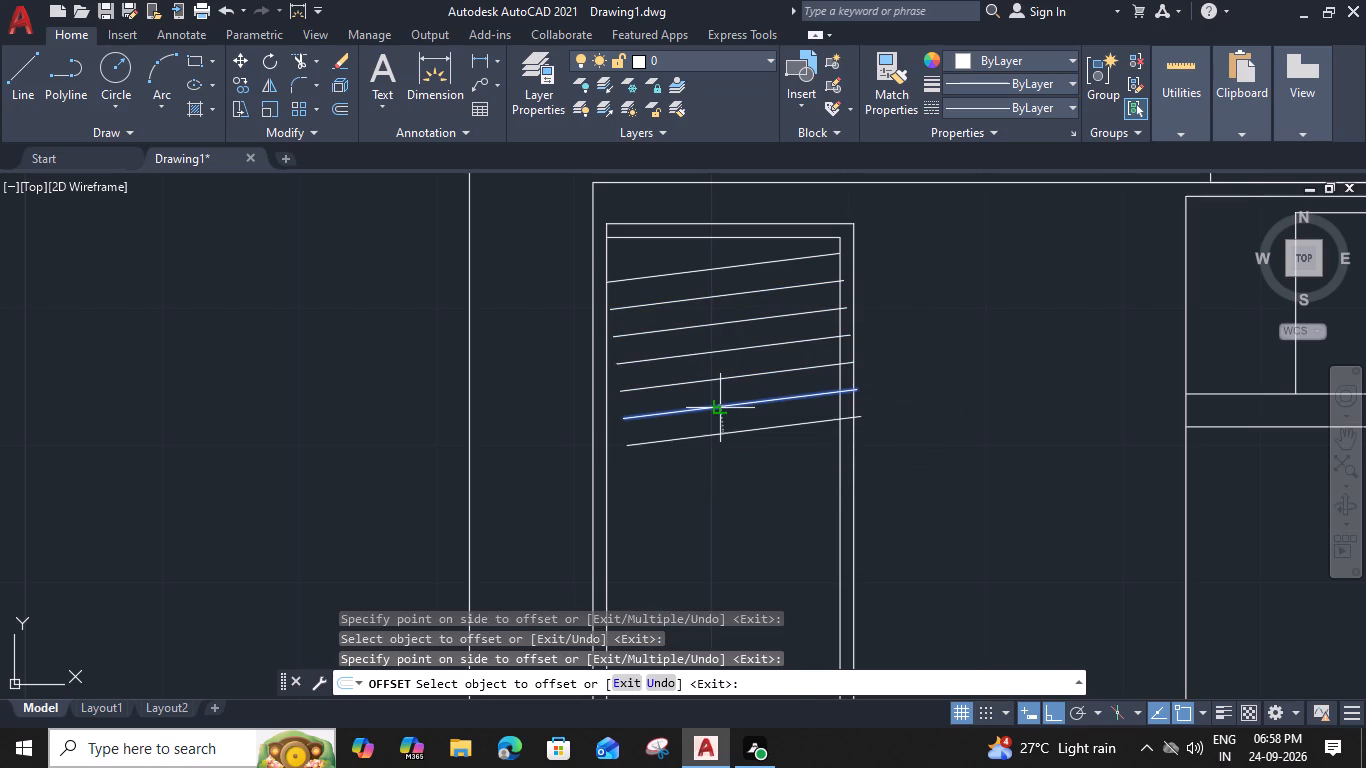
{"action": "left_click", "coordinate": [706, 490]}
{"action": "left_click", "coordinate": [718, 433]}
{"action": "left_click", "coordinate": [707, 510]}
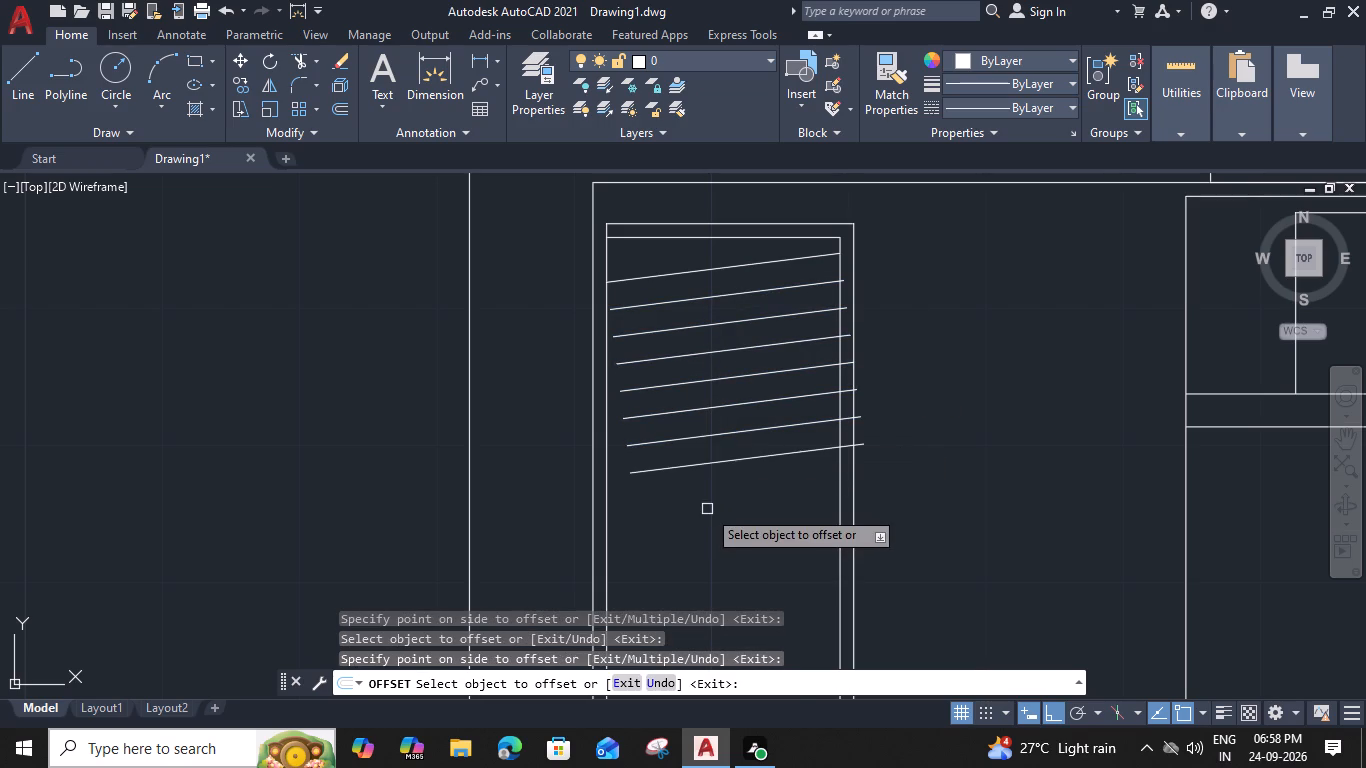
{"action": "left_click", "coordinate": [714, 463]}
{"action": "left_click", "coordinate": [706, 533]}
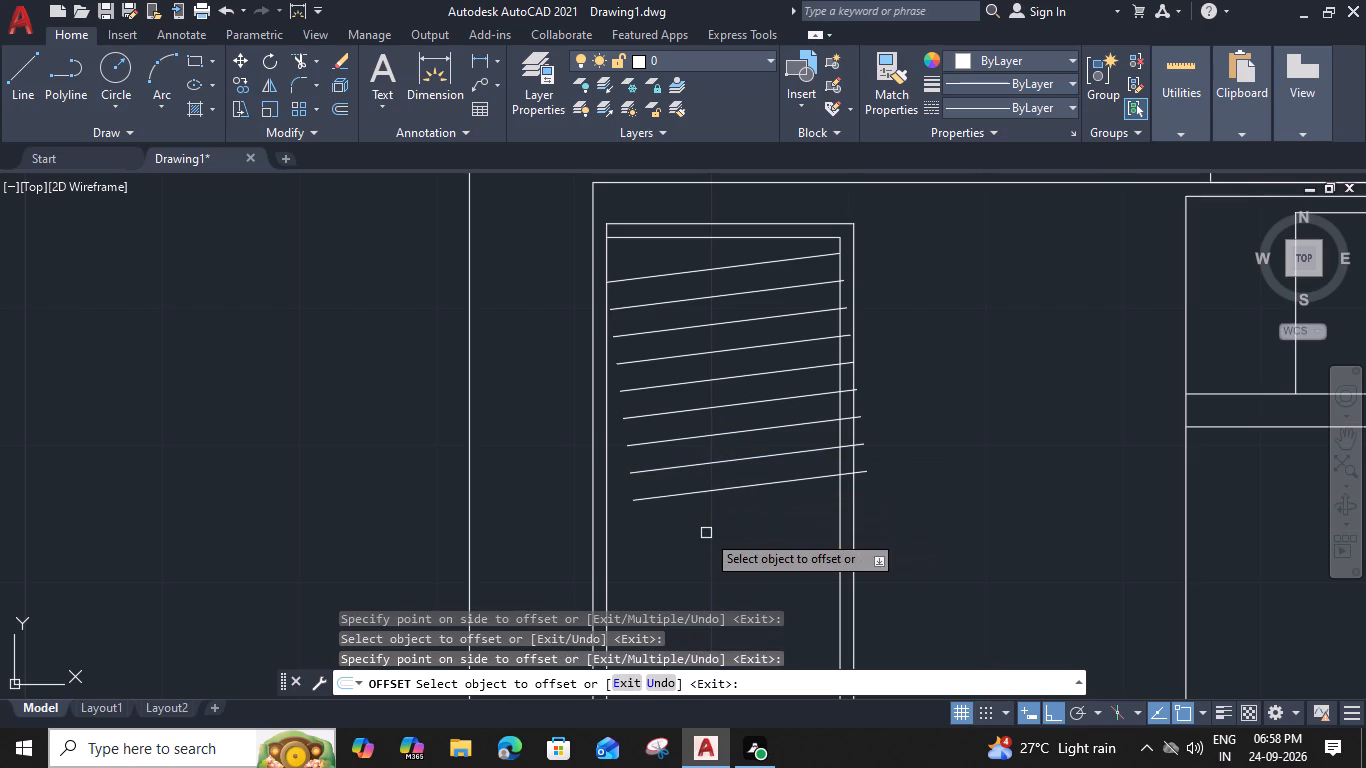
{"action": "key", "text": "Escape"}
Extend the wall-side ends of the offset slanted lines to the cabinet's inner wall-side edge.
{"action": "type", "text": "ex"}
{"action": "key", "text": "space"}
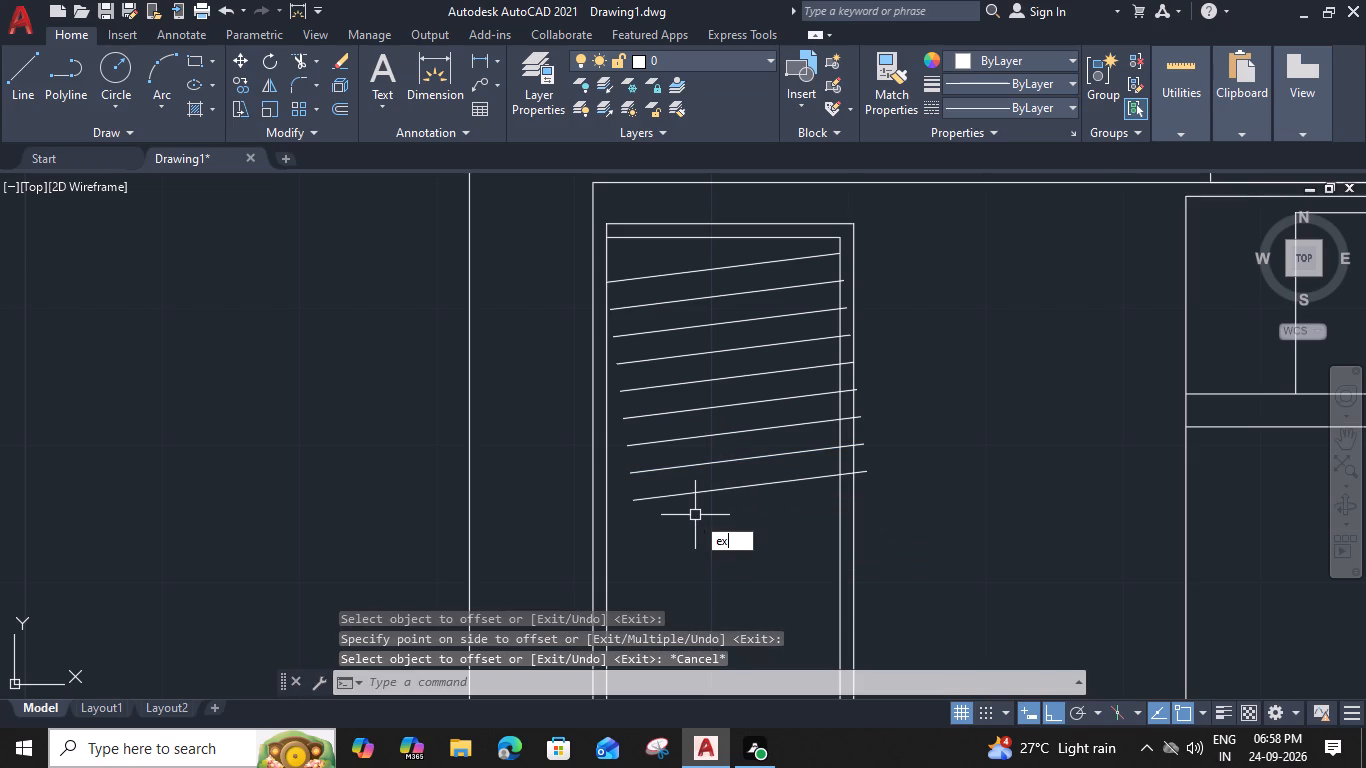
{"action": "left_click", "coordinate": [697, 289]}
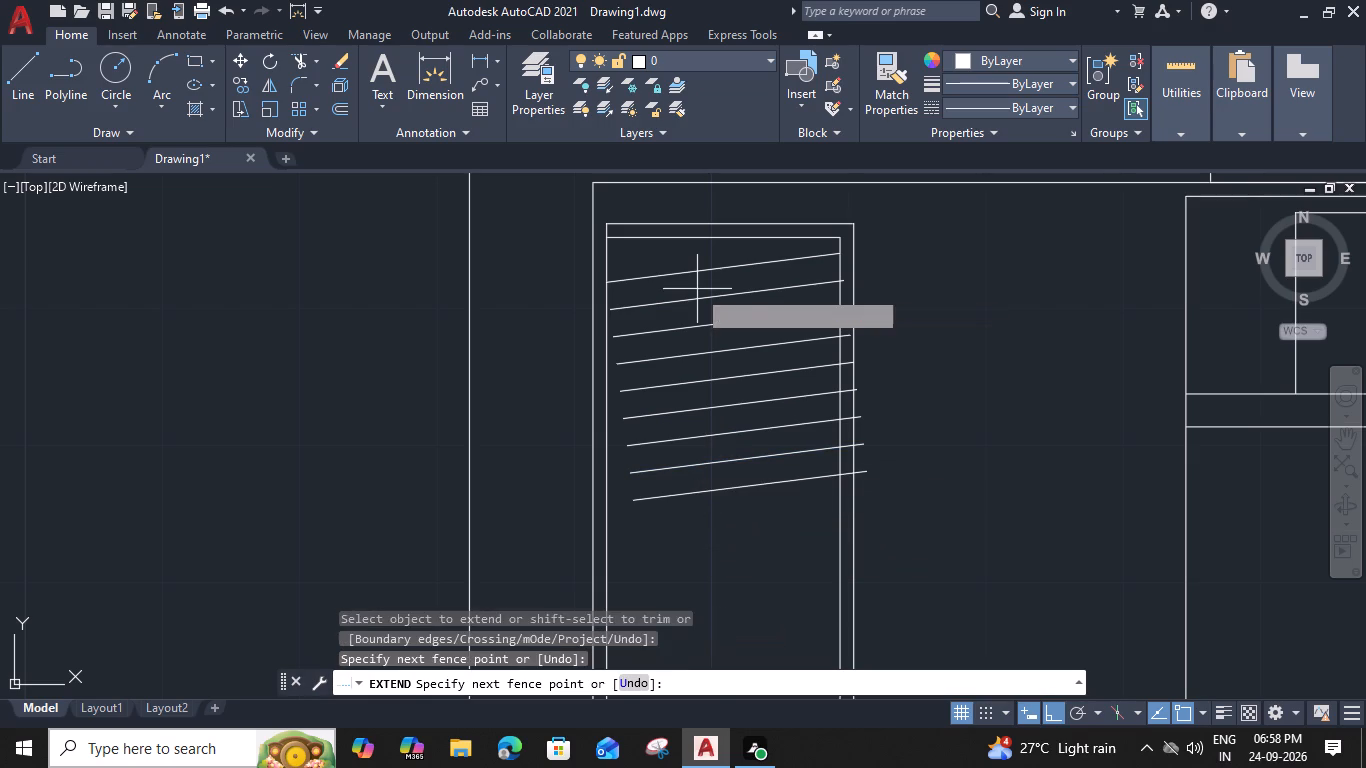
{"action": "left_click", "coordinate": [714, 511]}
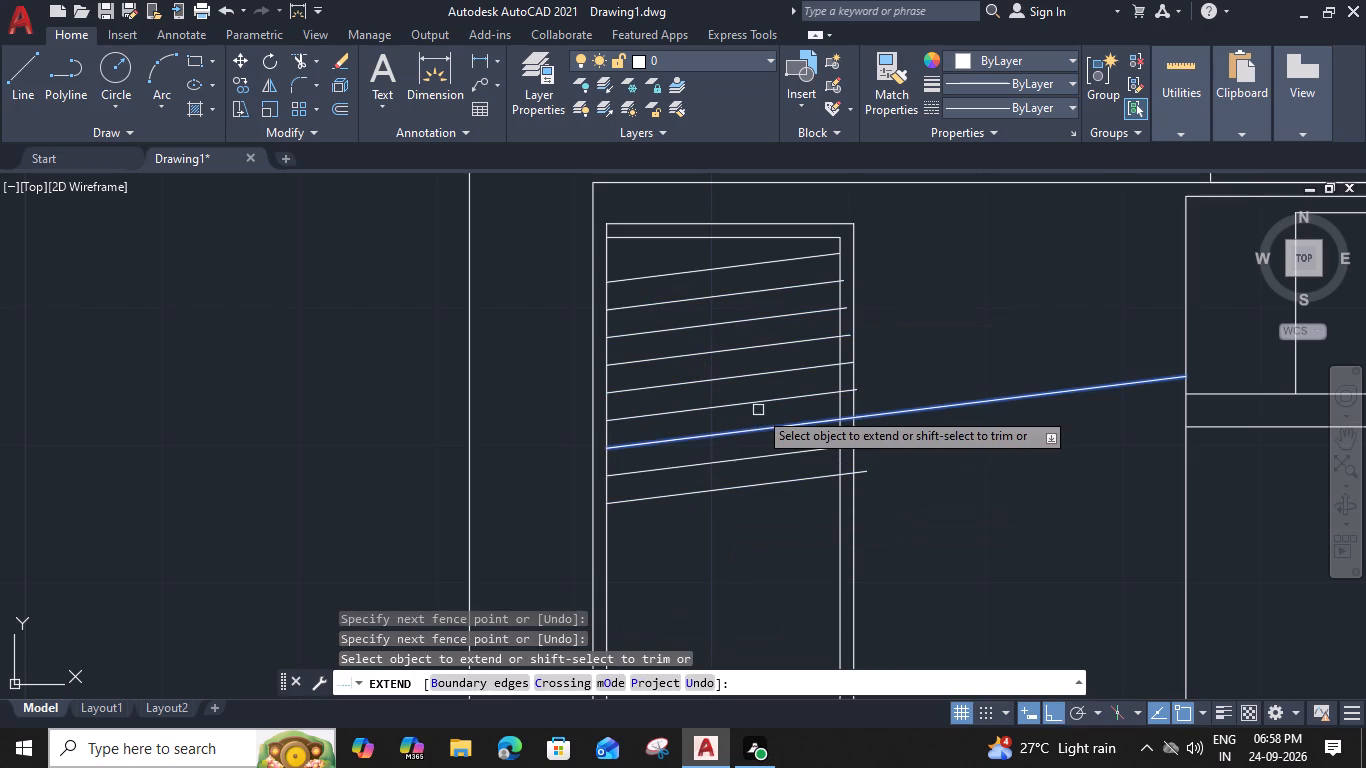
Trim the parts of the slanted lines that lie between the cabinet's two long front edges.
{"action": "scroll", "coordinate": [843, 286], "scroll_direction": "up", "scroll_amount": 1, "text": "shift"}
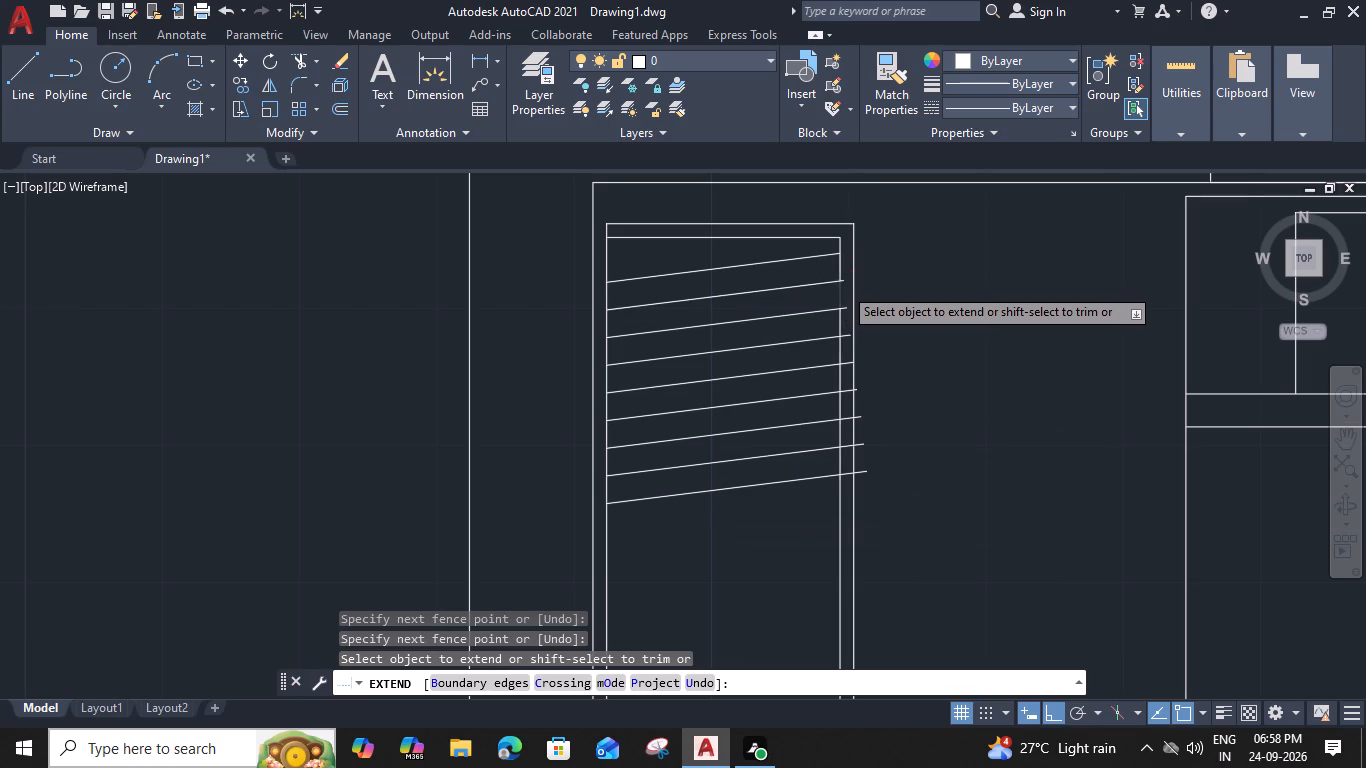
{"action": "scroll", "coordinate": [843, 286], "scroll_direction": "up", "scroll_amount": 3, "text": "shift"}
{"action": "left_click", "coordinate": [834, 242], "text": "shift"}
{"action": "scroll", "coordinate": [850, 566], "scroll_direction": "down", "scroll_amount": 3, "text": "shift"}
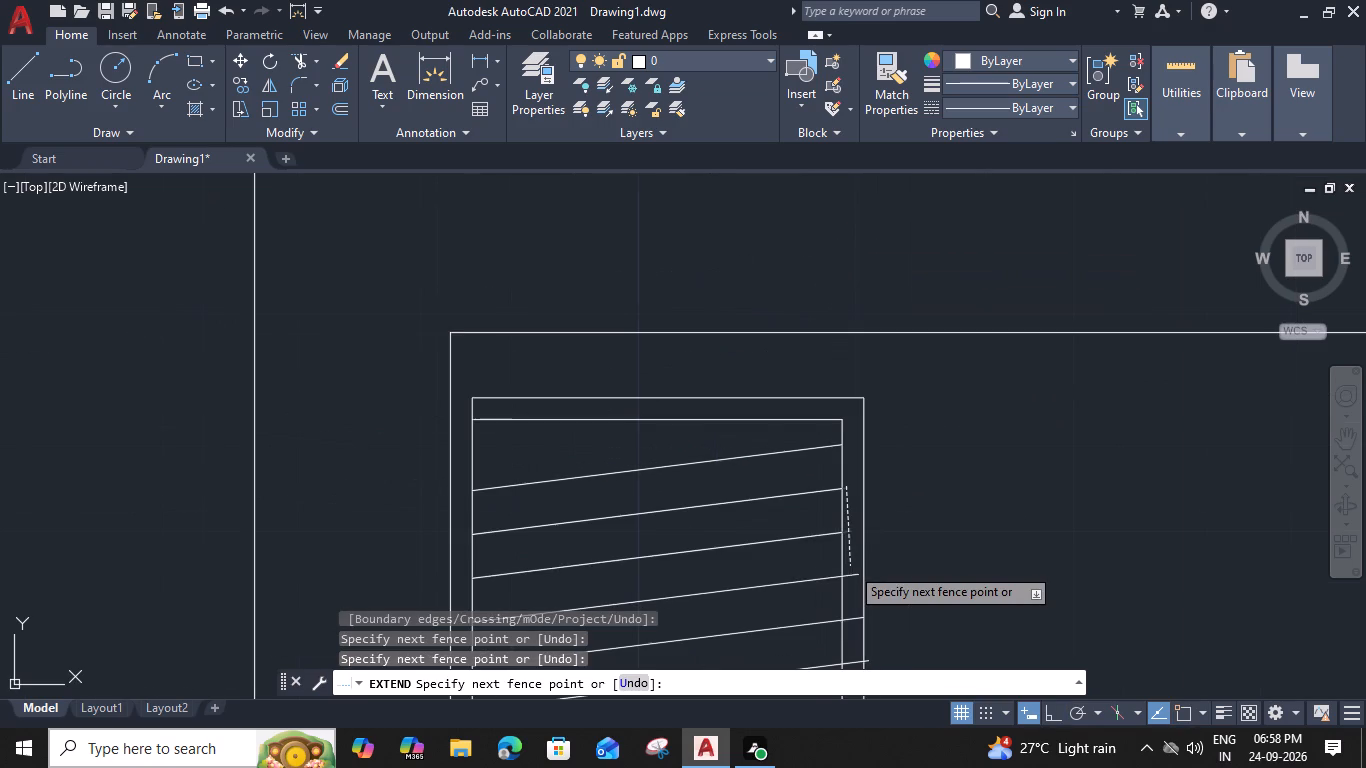
{"action": "middle_click_drag", "start_coordinate": [850, 566], "coordinate": [857, 334], "text": "shift"}
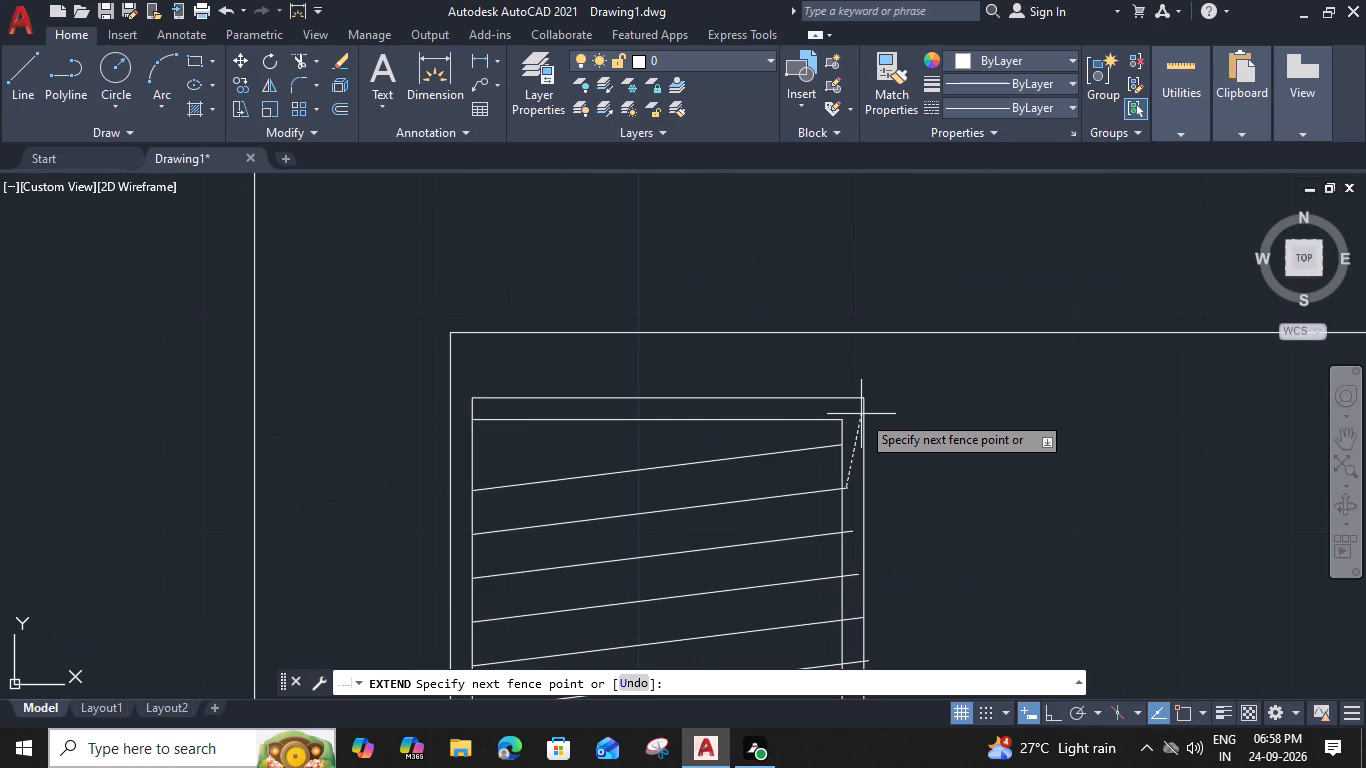
{"action": "middle_click_drag", "start_coordinate": [845, 561], "coordinate": [873, 227]}
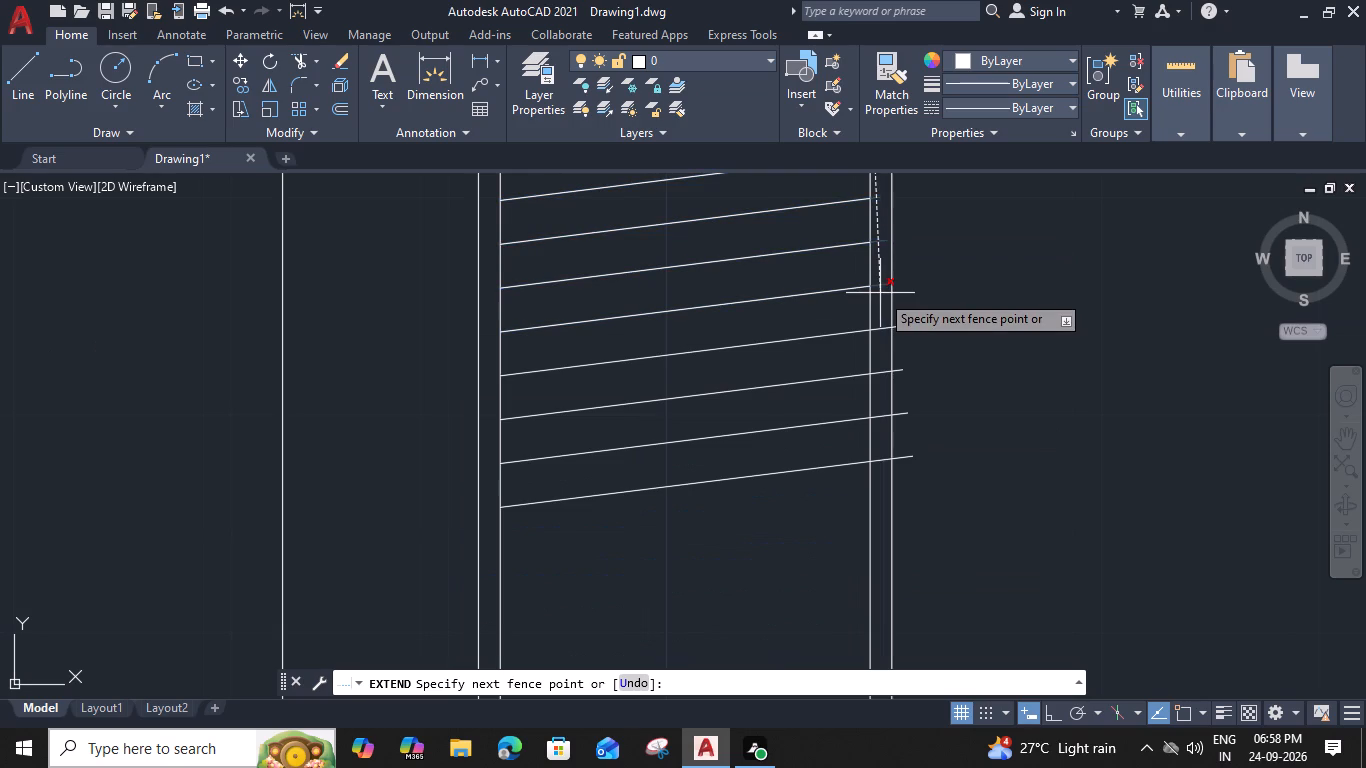
{"action": "left_click", "coordinate": [880, 293], "text": "shift"}
{"action": "left_click", "coordinate": [880, 294]}
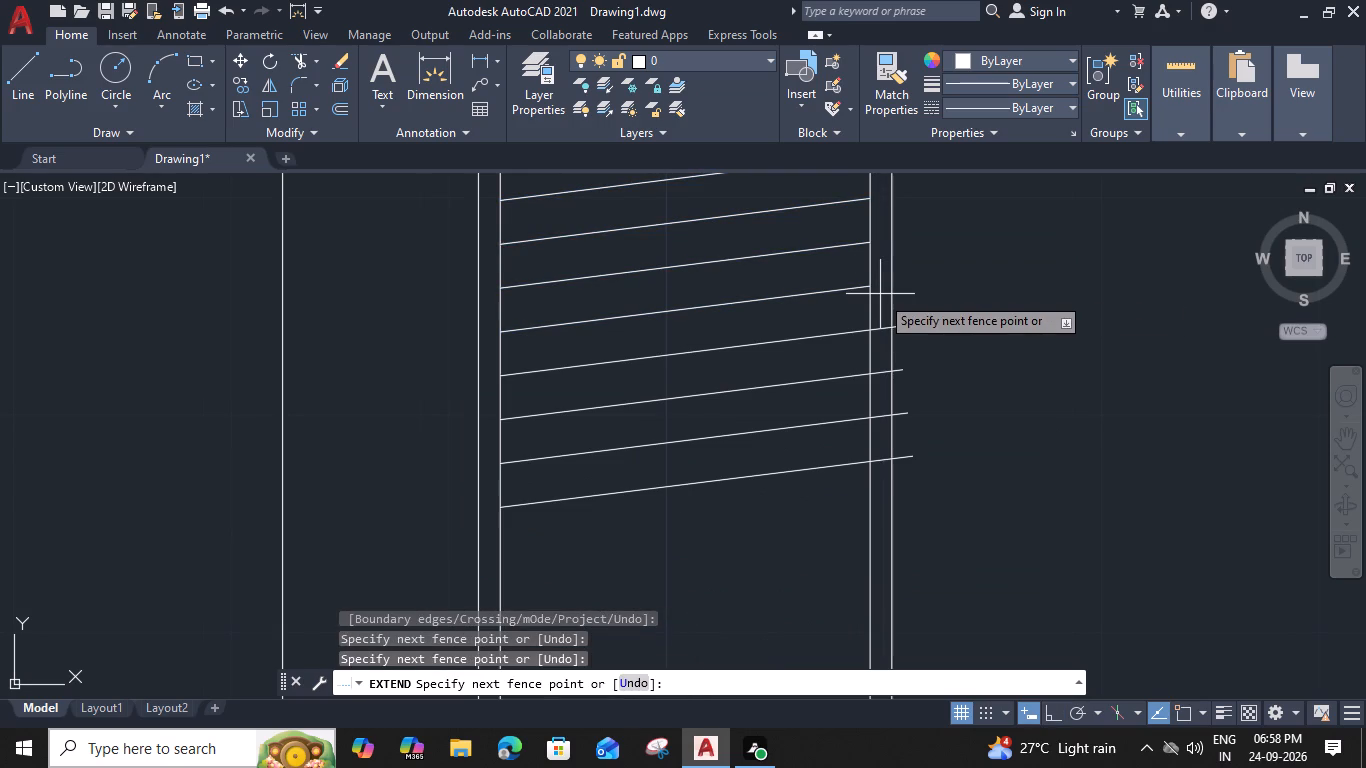
{"action": "left_click", "coordinate": [880, 476], "text": "shift"}
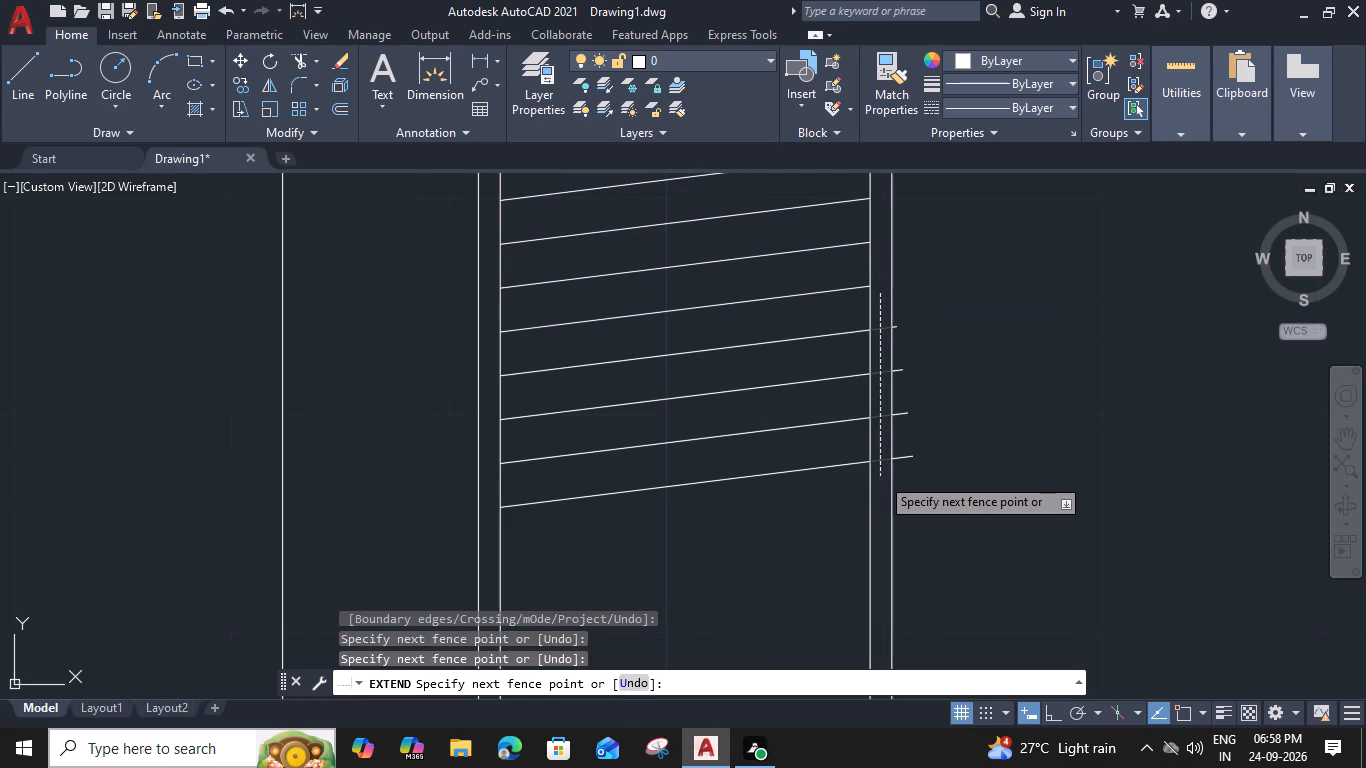
Remove the leftover slanted-line stubs sticking out beyond the cabinet's outer front edge.
{"action": "left_click", "coordinate": [916, 482], "text": "shift"}
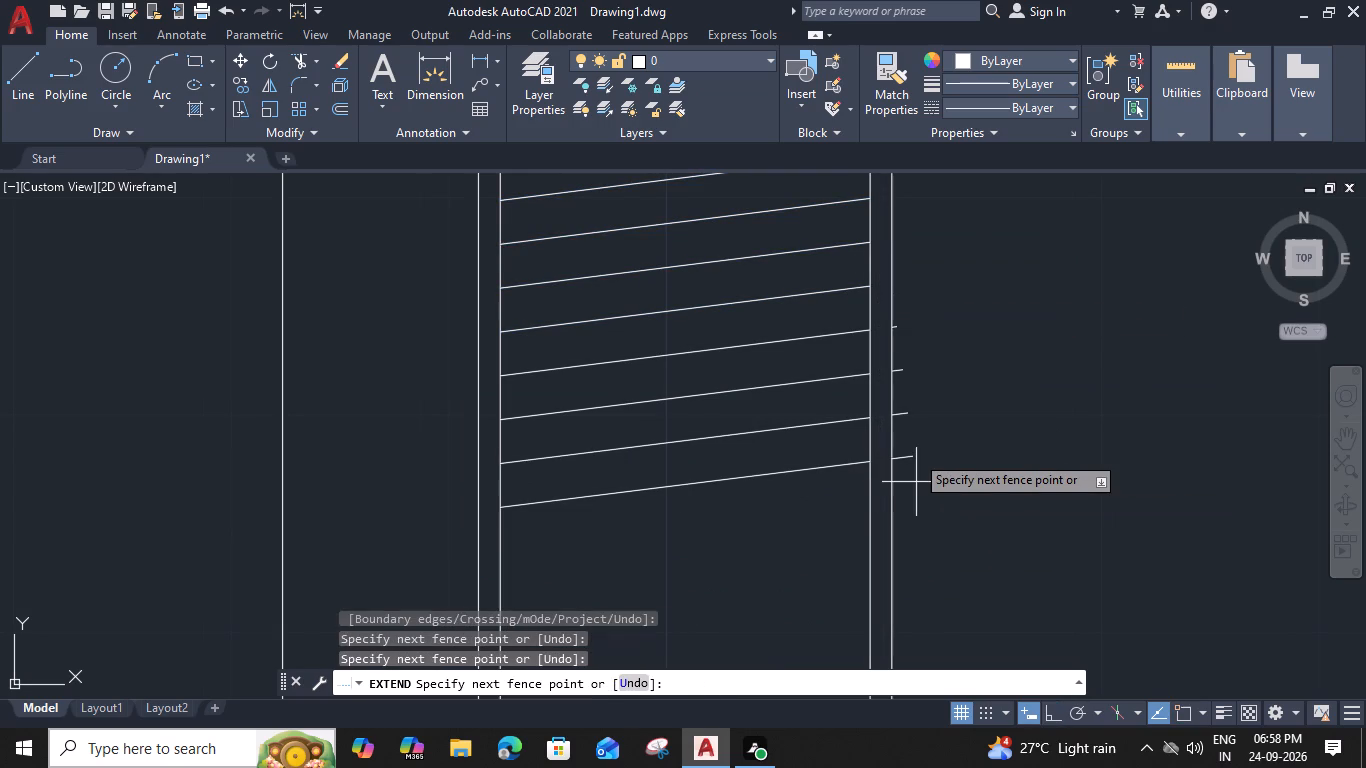
{"action": "left_click", "coordinate": [896, 359], "text": "shift"}
{"action": "scroll", "coordinate": [915, 327], "scroll_direction": "up", "scroll_amount": 2}
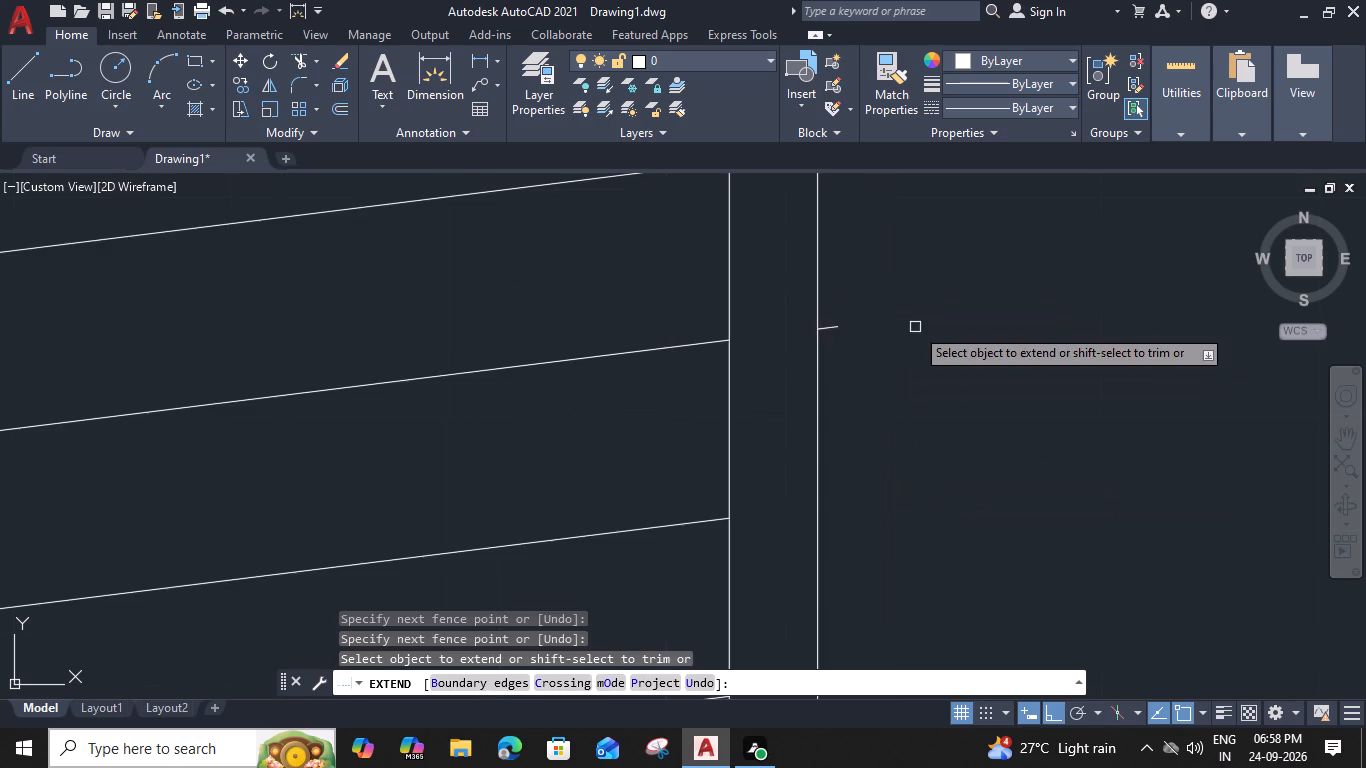
{"action": "scroll", "coordinate": [915, 328], "scroll_direction": "up", "scroll_amount": 2}
{"action": "left_click", "coordinate": [781, 323], "text": "shift"}
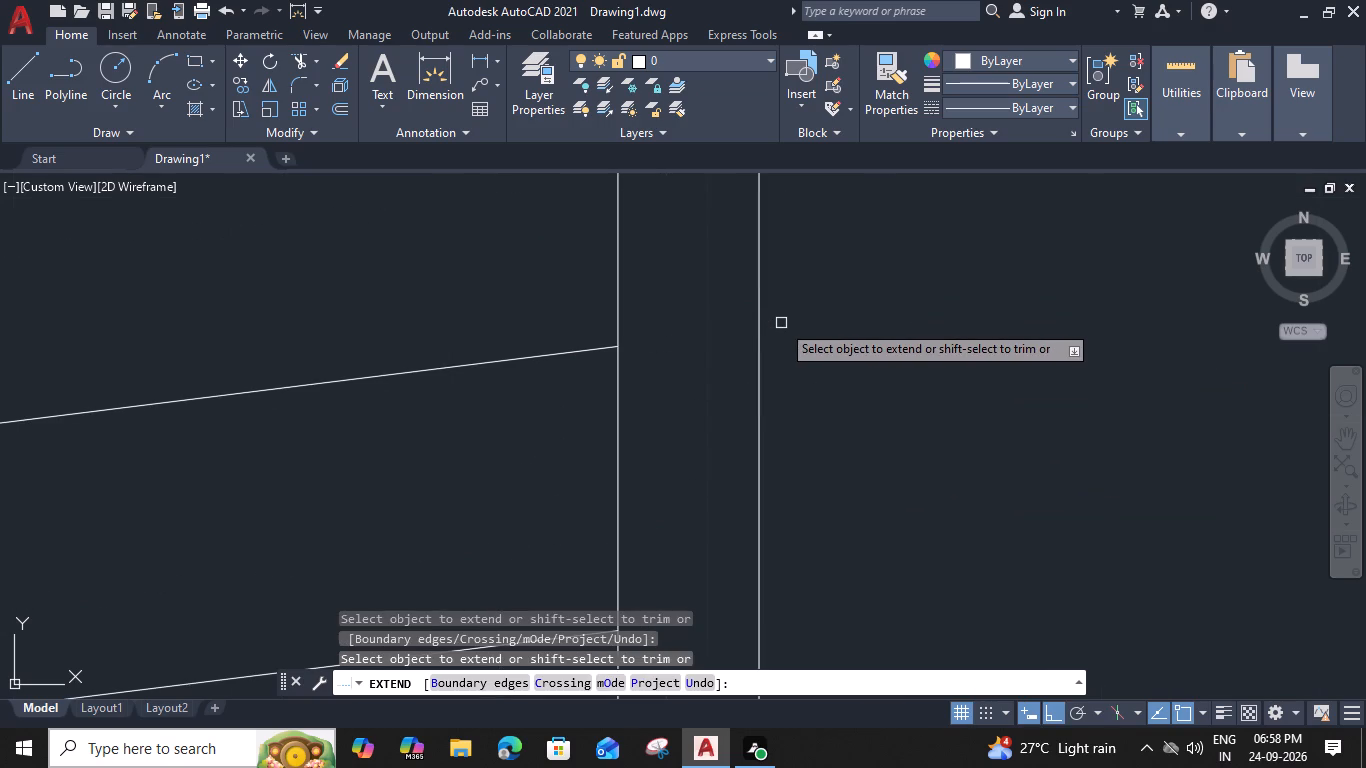
{"action": "key", "text": "Escape"}
Restore the drawing's standard Top view.
{"action": "scroll", "coordinate": [781, 323], "scroll_direction": "down", "scroll_amount": 4}
{"action": "scroll", "coordinate": [635, 320], "scroll_direction": "down", "scroll_amount": 1}
{"action": "middle_click_drag", "start_coordinate": [635, 320], "coordinate": [644, 336]}
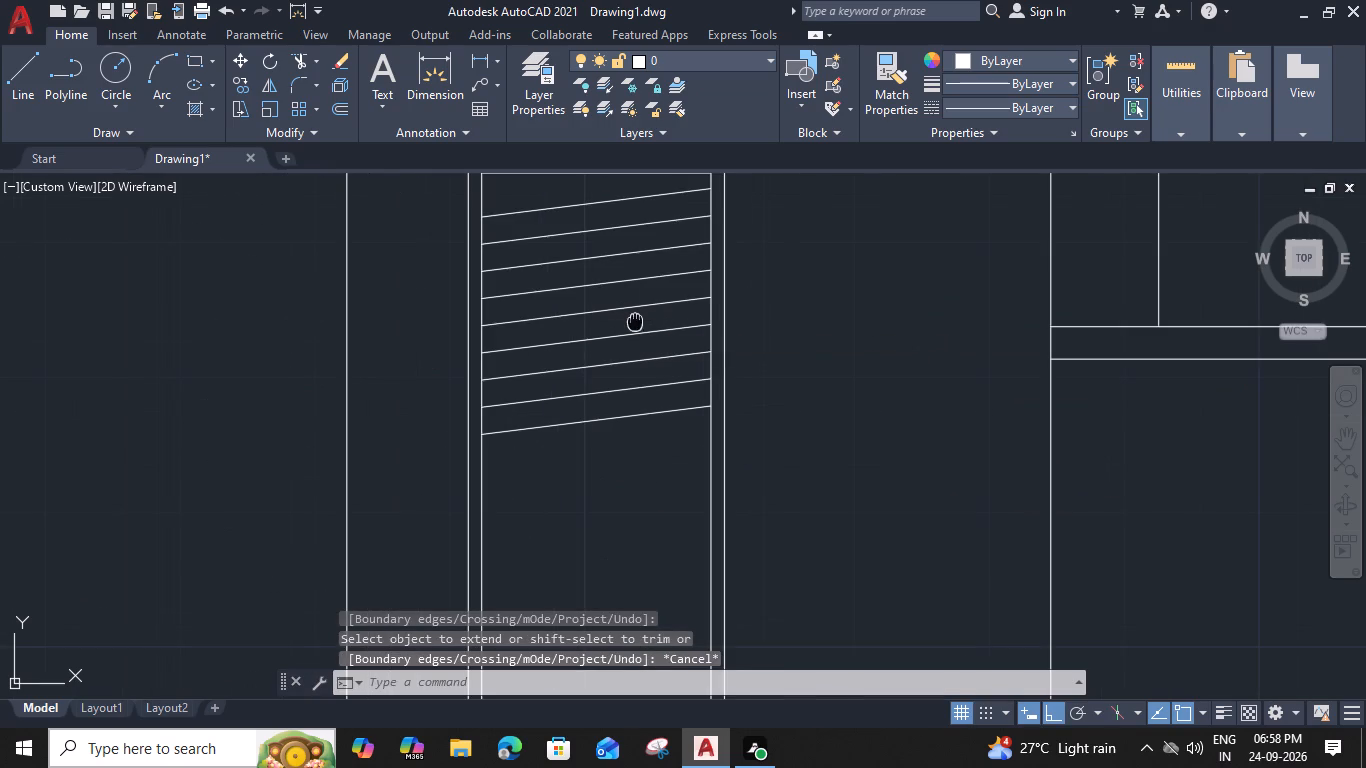
{"action": "middle_click_drag", "start_coordinate": [644, 336], "coordinate": [746, 420]}
{"action": "left_click", "coordinate": [49, 187]}
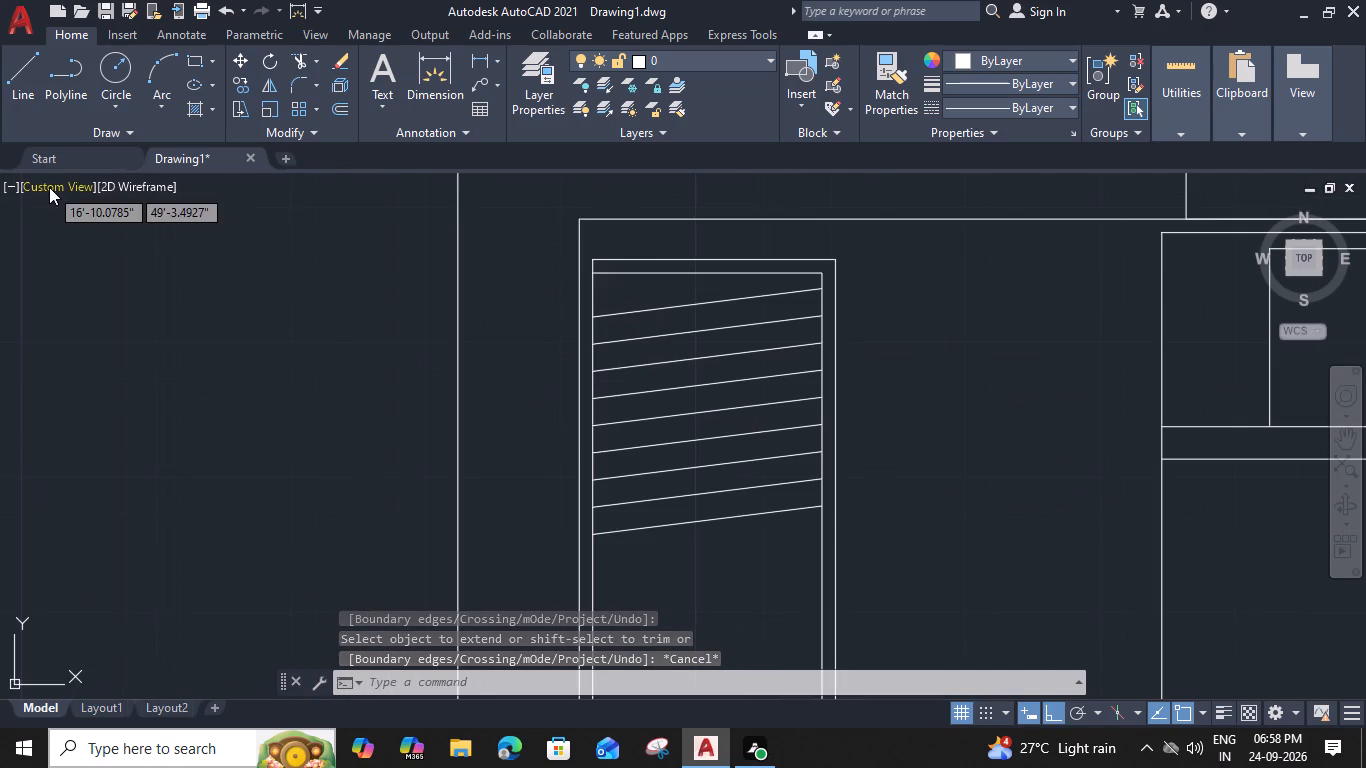
{"action": "left_click", "coordinate": [138, 227]}
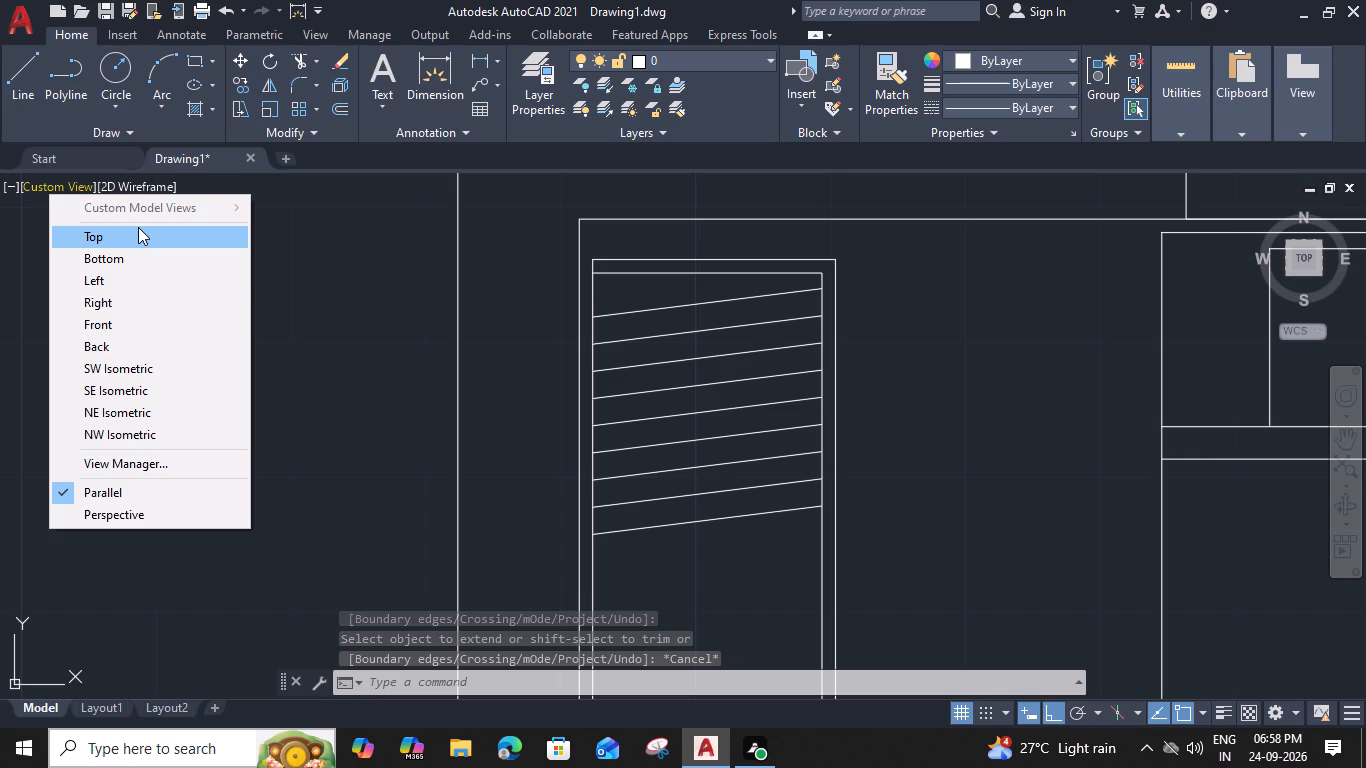
Offset the cabinet's lowest slanted line downward at 2" spacing, adding five new lines one below another.
{"action": "scroll", "coordinate": [549, 245], "scroll_direction": "up", "scroll_amount": 3}
{"action": "middle_click_drag", "start_coordinate": [550, 243], "coordinate": [796, 448]}
{"action": "scroll", "coordinate": [725, 353], "scroll_direction": "up", "scroll_amount": 2}
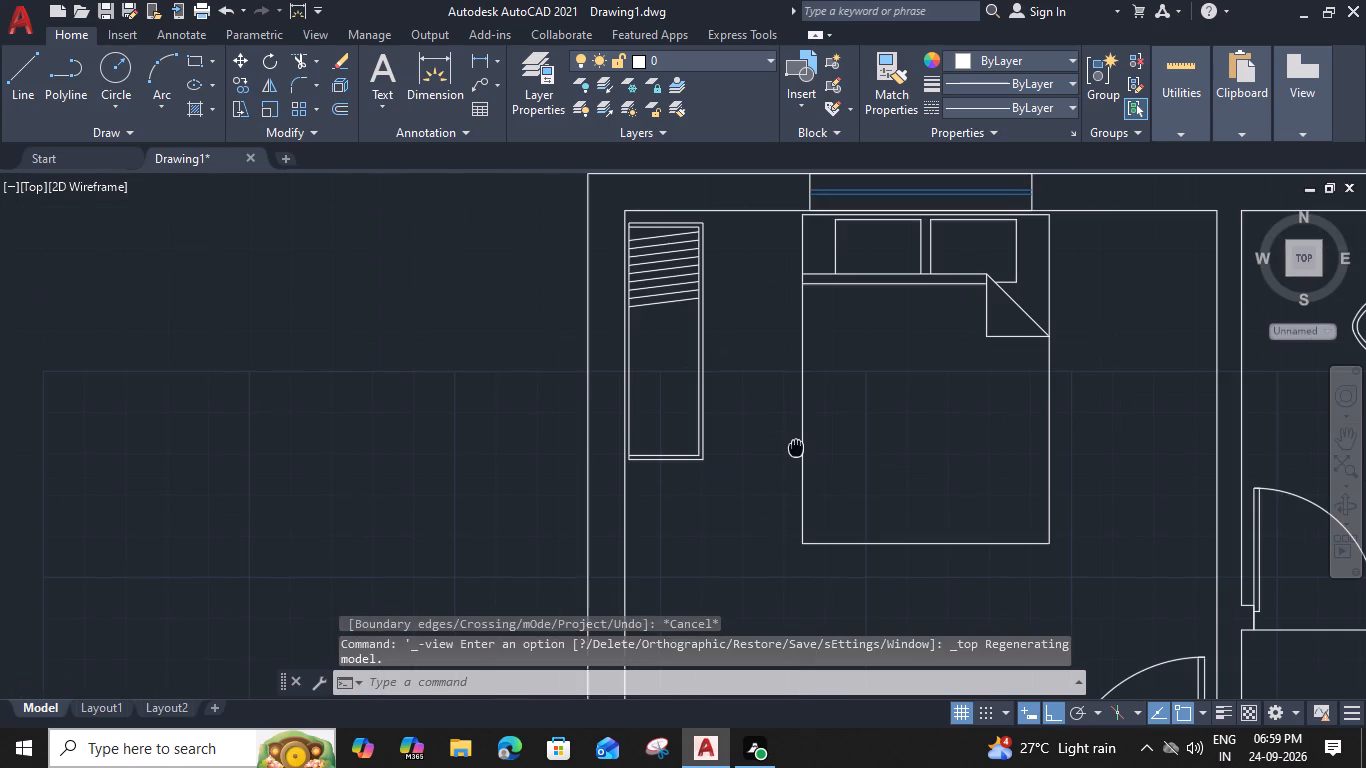
{"action": "left_click", "coordinate": [579, 224]}
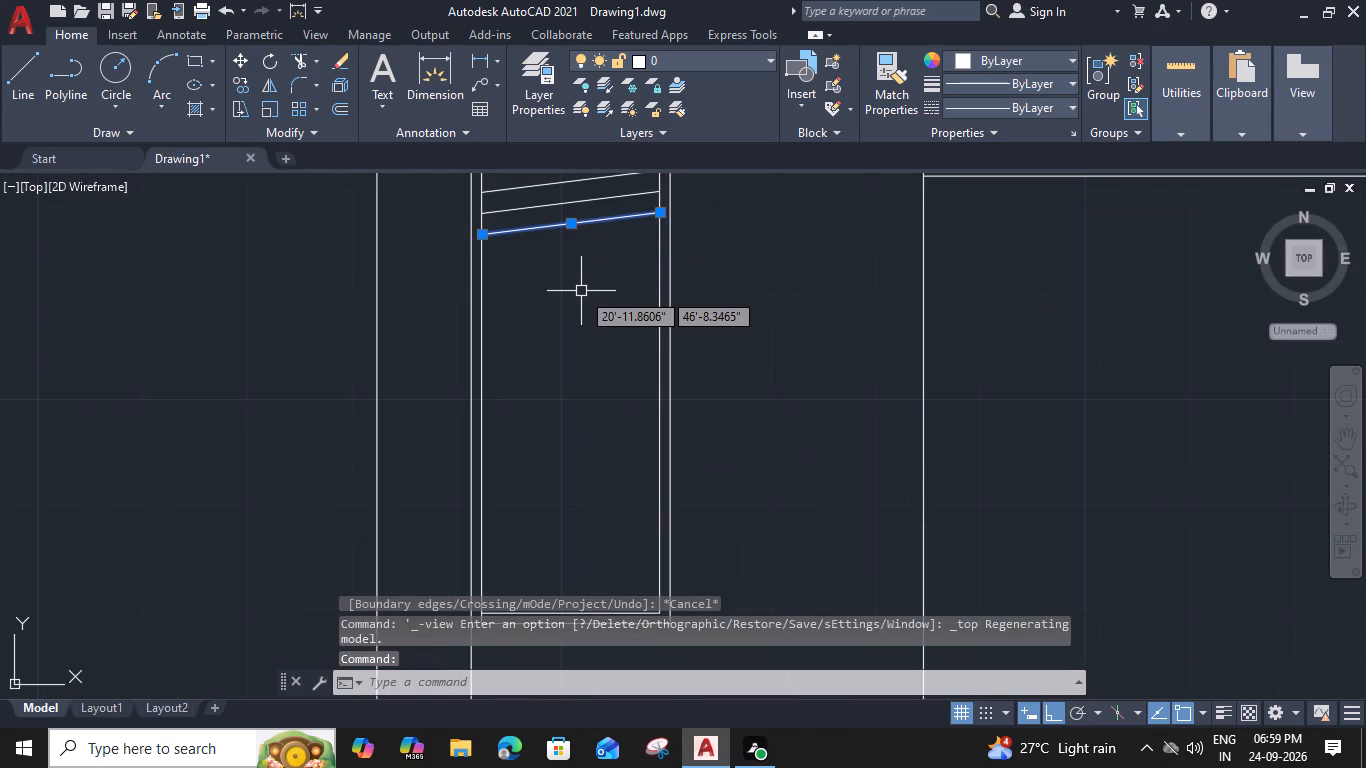
{"action": "type", "text": "o"}
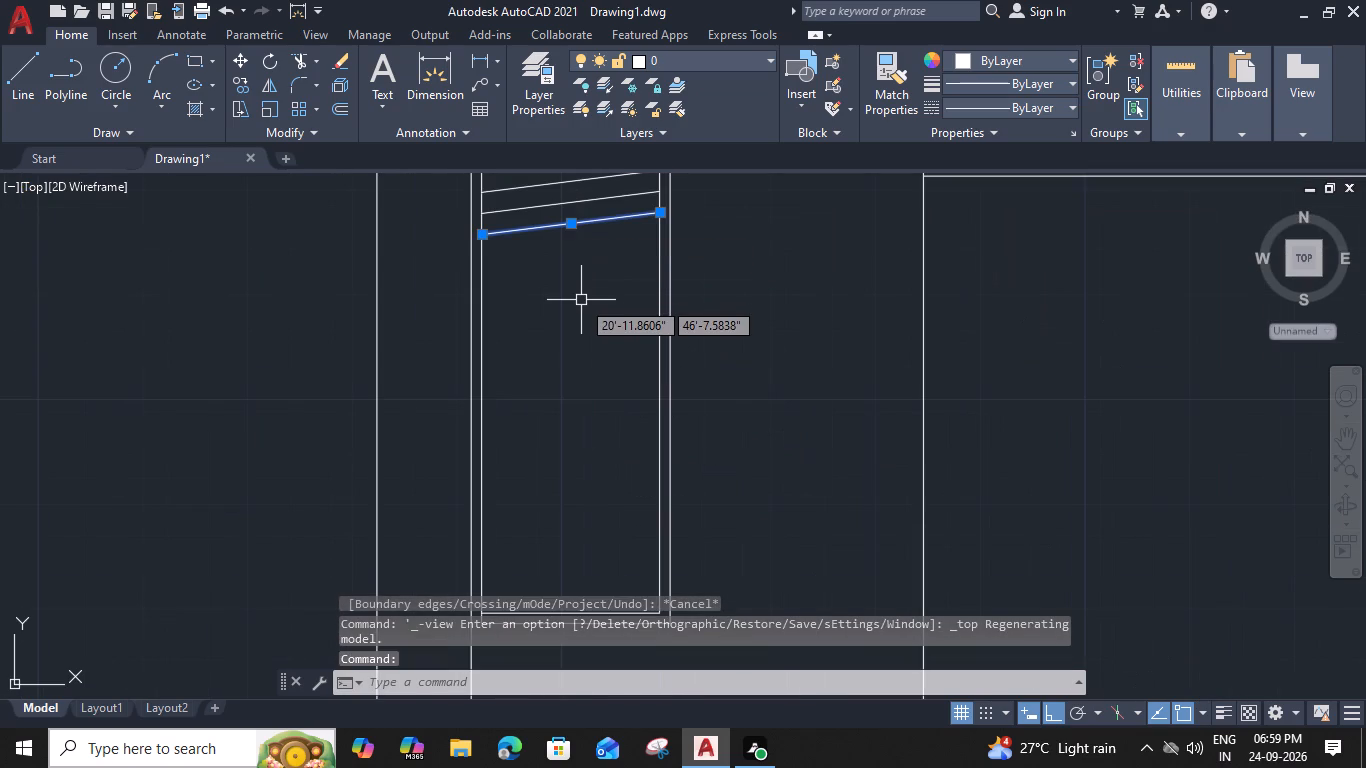
{"action": "key", "text": "space"}
{"action": "type", "text": "2\""}
{"action": "key", "text": "Return"}
{"action": "left_click", "coordinate": [581, 301]}
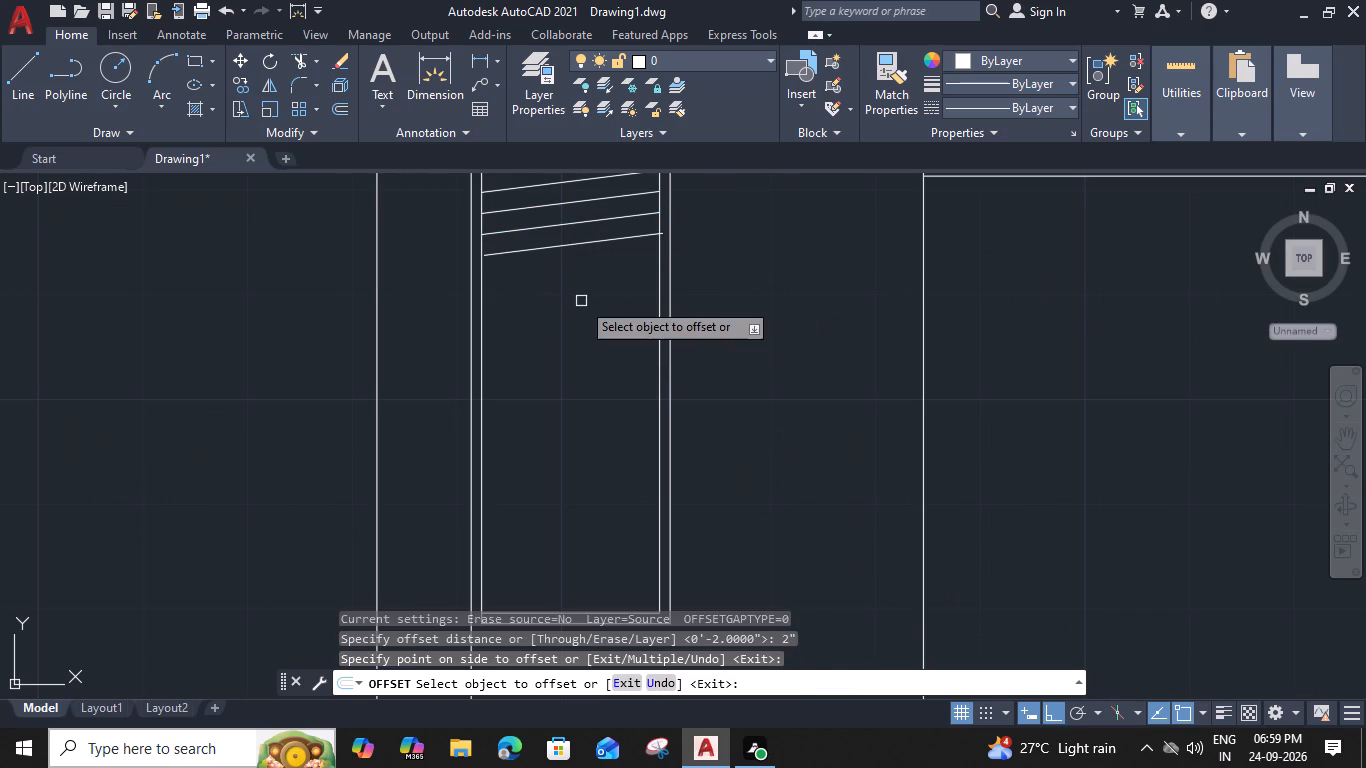
{"action": "left_click", "coordinate": [574, 245]}
{"action": "left_click", "coordinate": [562, 341]}
{"action": "left_click", "coordinate": [562, 265]}
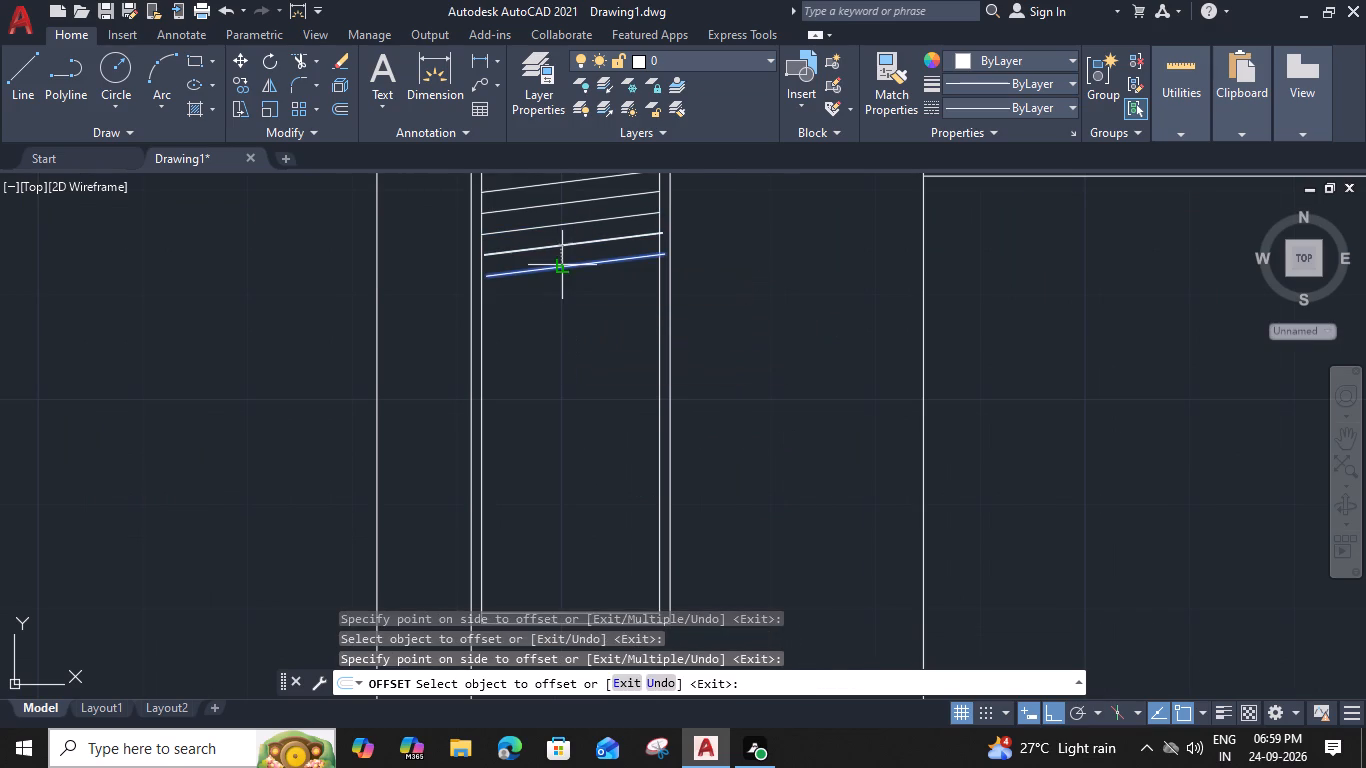
{"action": "left_click", "coordinate": [536, 389]}
{"action": "left_click", "coordinate": [556, 292]}
{"action": "left_click", "coordinate": [552, 380]}
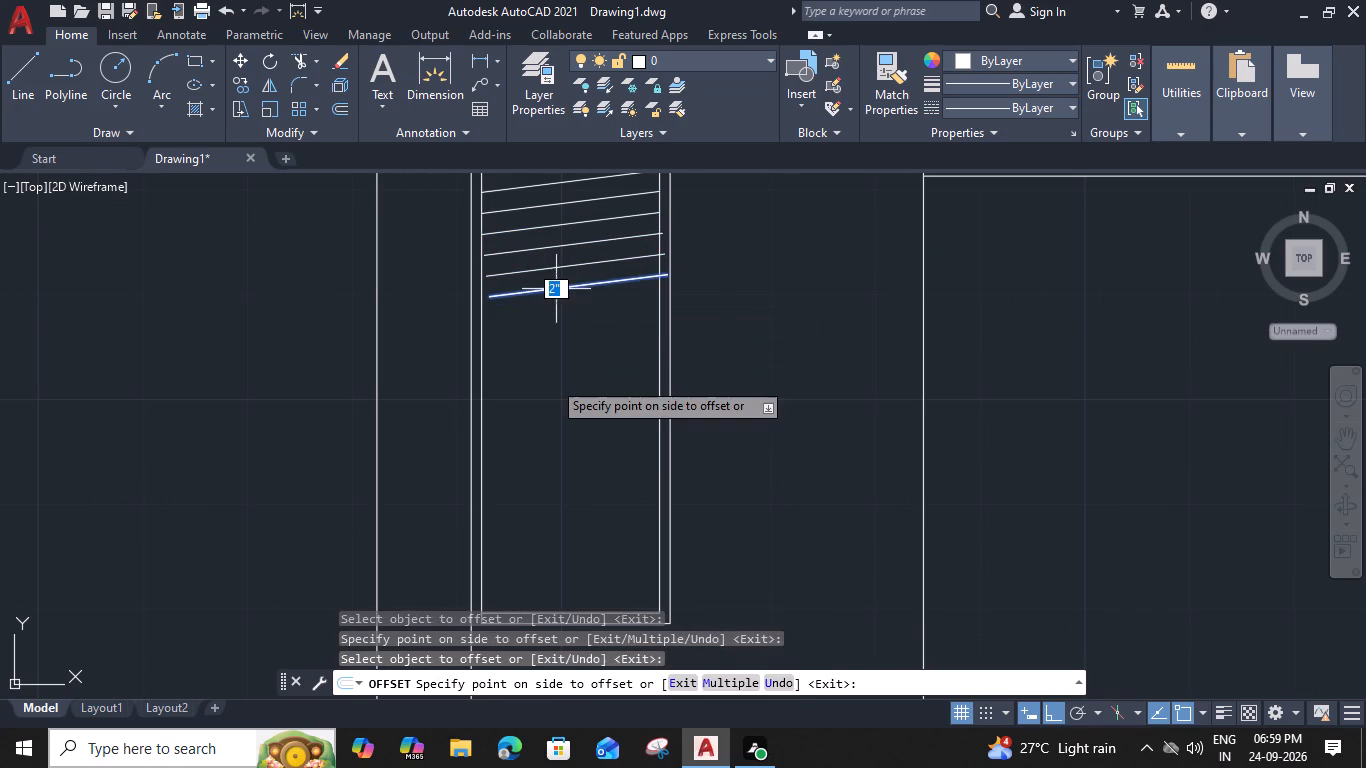
{"action": "left_click", "coordinate": [558, 314]}
{"action": "left_click", "coordinate": [562, 375]}
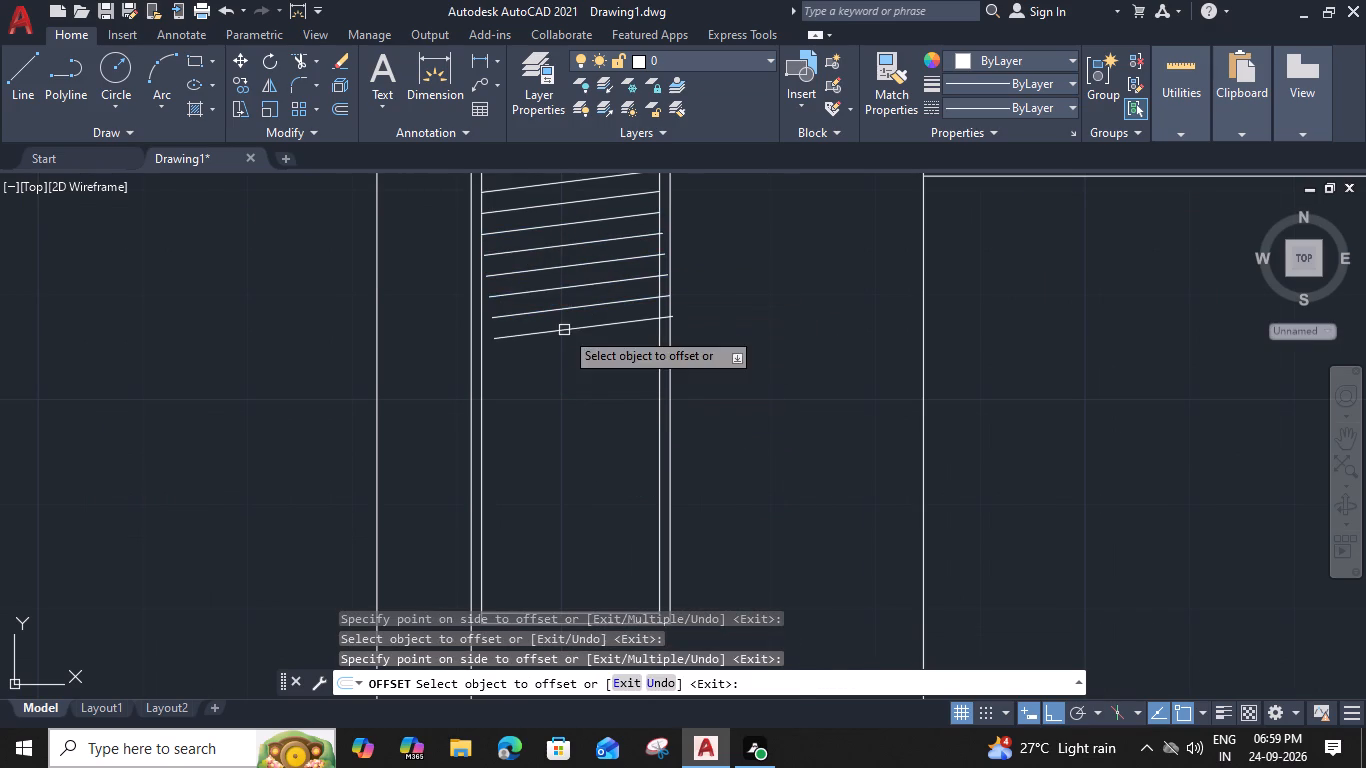
Offset six more slanted lines 2" apart, each from the newest one, continuing down the cabinet.
{"action": "left_click", "coordinate": [564, 330]}
{"action": "left_click", "coordinate": [563, 419]}
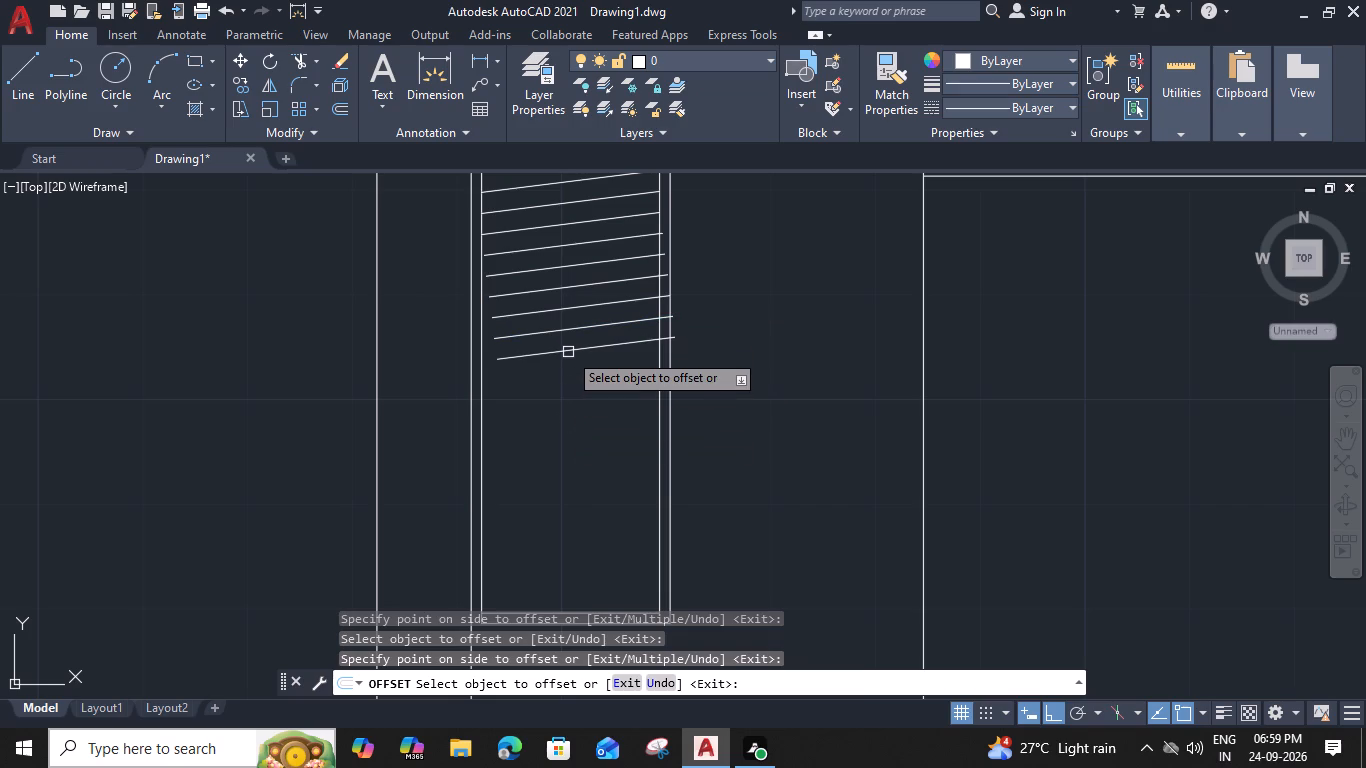
{"action": "left_click", "coordinate": [568, 352]}
{"action": "left_click", "coordinate": [561, 451]}
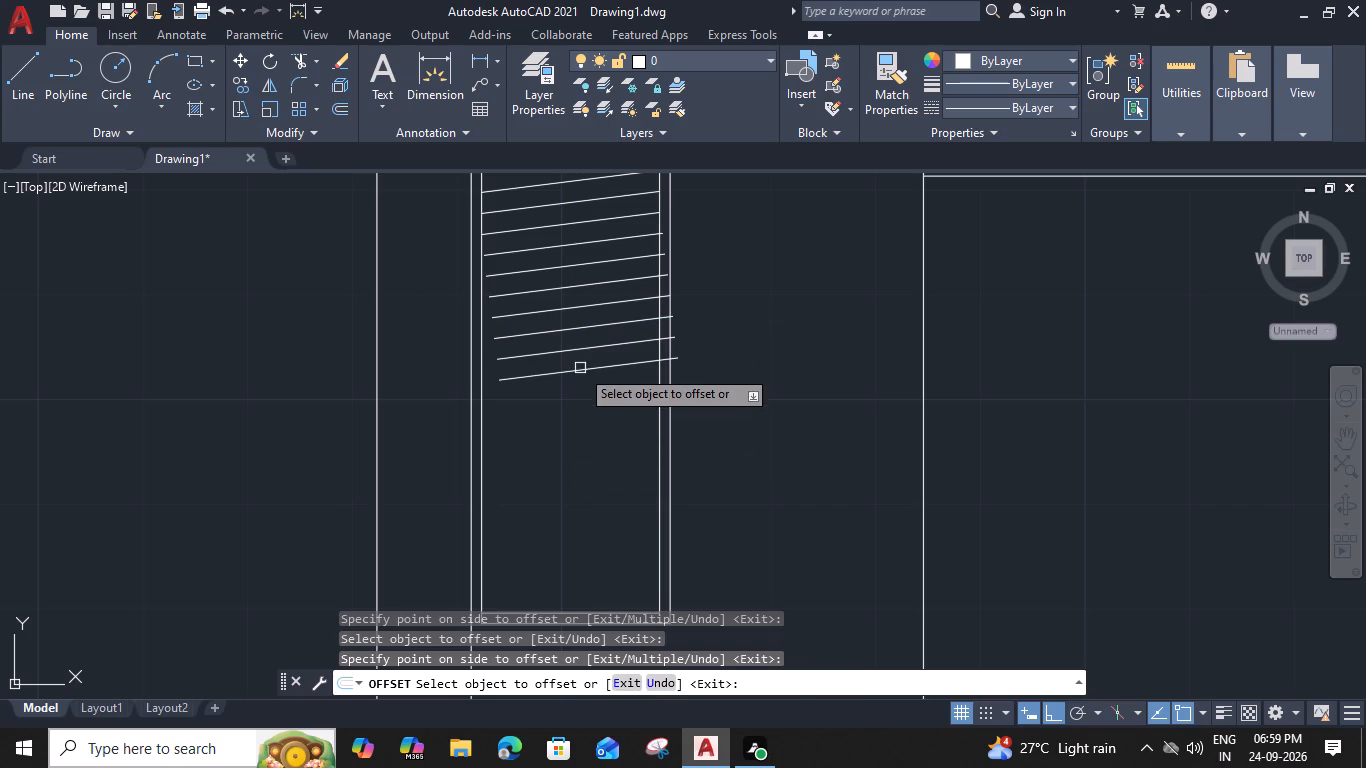
{"action": "left_click", "coordinate": [580, 368]}
{"action": "left_click", "coordinate": [569, 454]}
{"action": "left_click", "coordinate": [580, 395]}
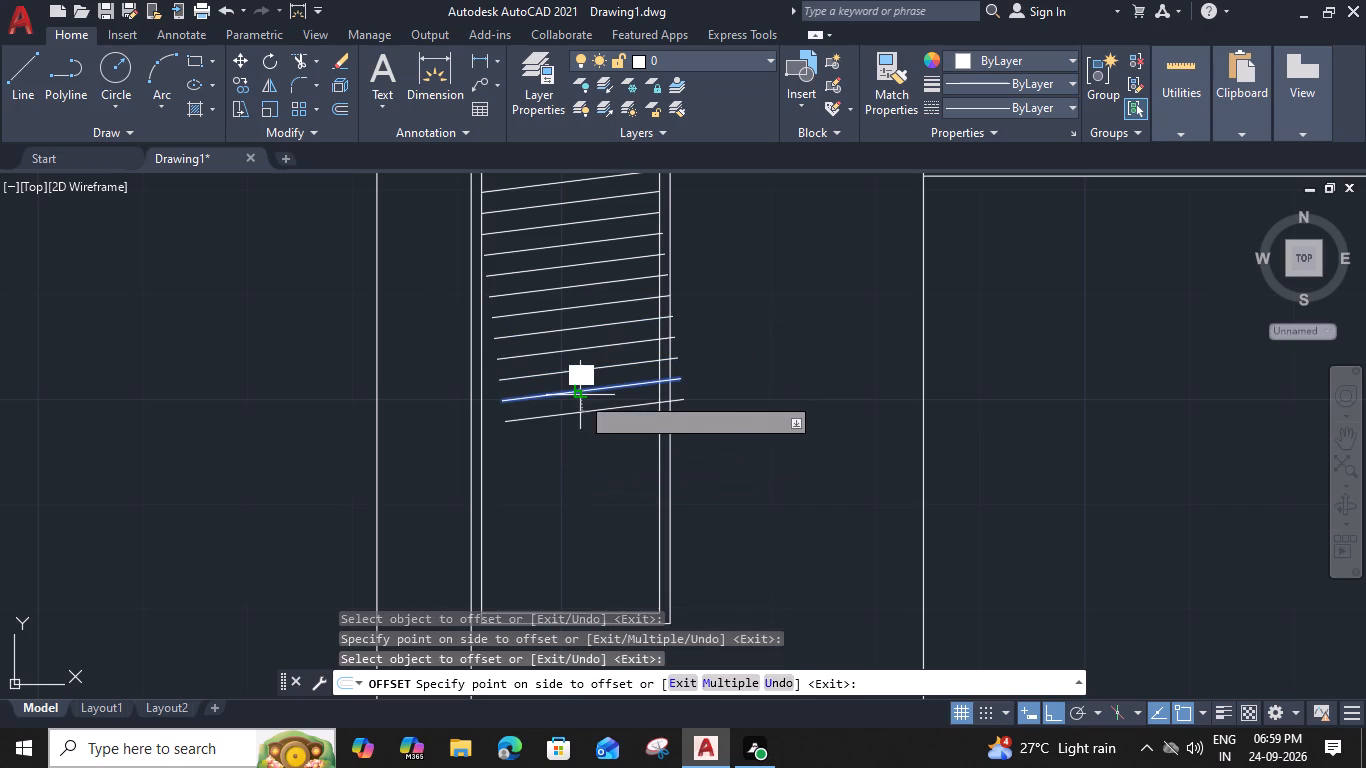
{"action": "left_click", "coordinate": [580, 454]}
{"action": "left_click", "coordinate": [575, 413]}
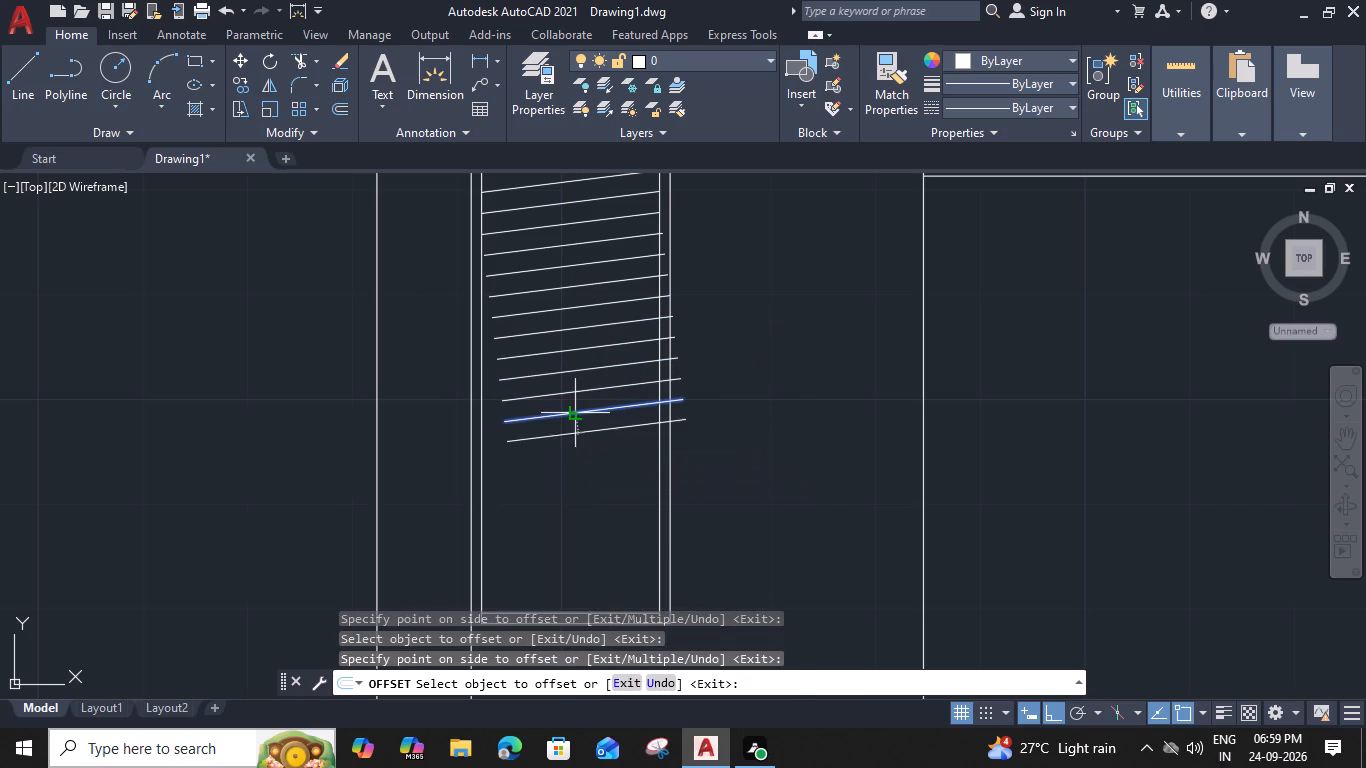
{"action": "left_click", "coordinate": [551, 508]}
{"action": "left_click", "coordinate": [572, 430]}
{"action": "left_click", "coordinate": [571, 493]}
Offset seven more slanted lines 2" apart until they reach the cabinet's lower inner edge.
{"action": "middle_click_drag", "start_coordinate": [578, 489], "coordinate": [595, 366]}
{"action": "left_click", "coordinate": [595, 336]}
{"action": "left_click", "coordinate": [595, 415]}
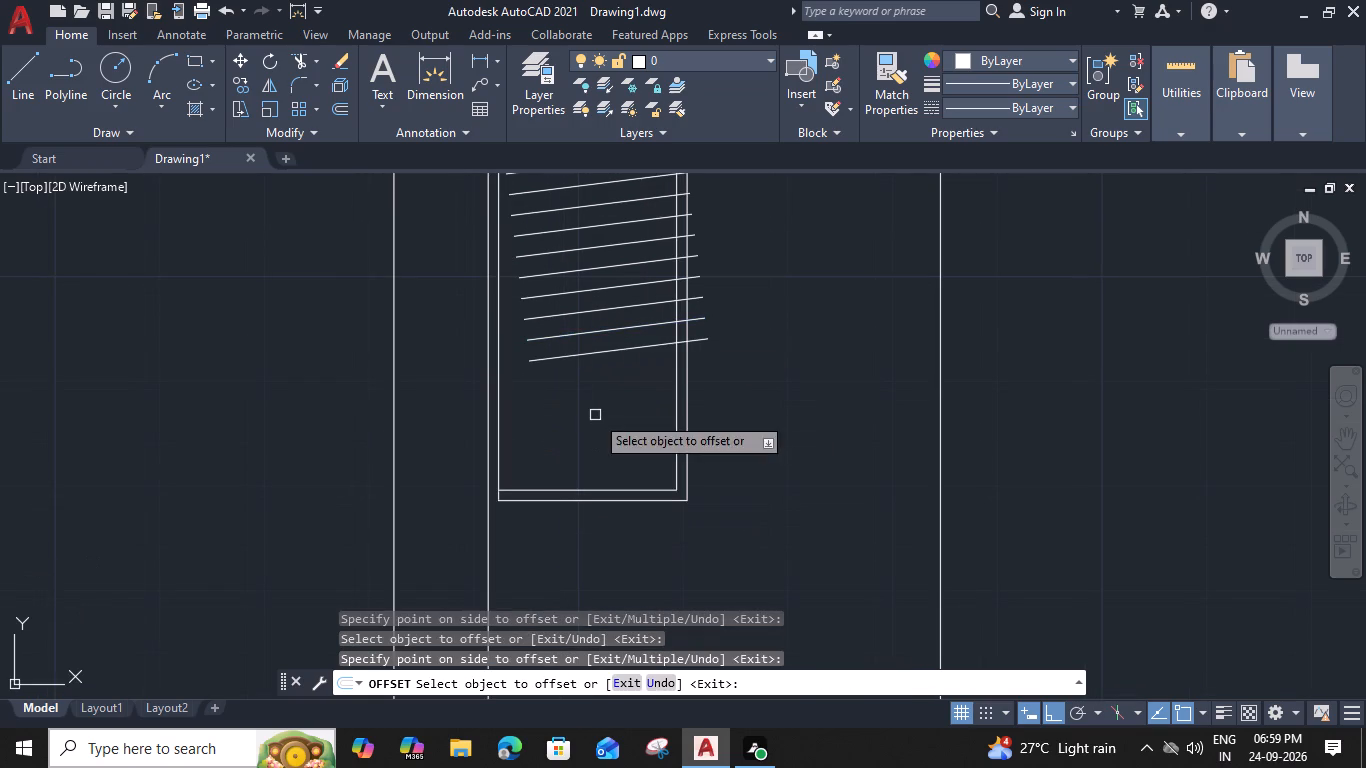
{"action": "left_click", "coordinate": [601, 352]}
{"action": "left_click", "coordinate": [595, 423]}
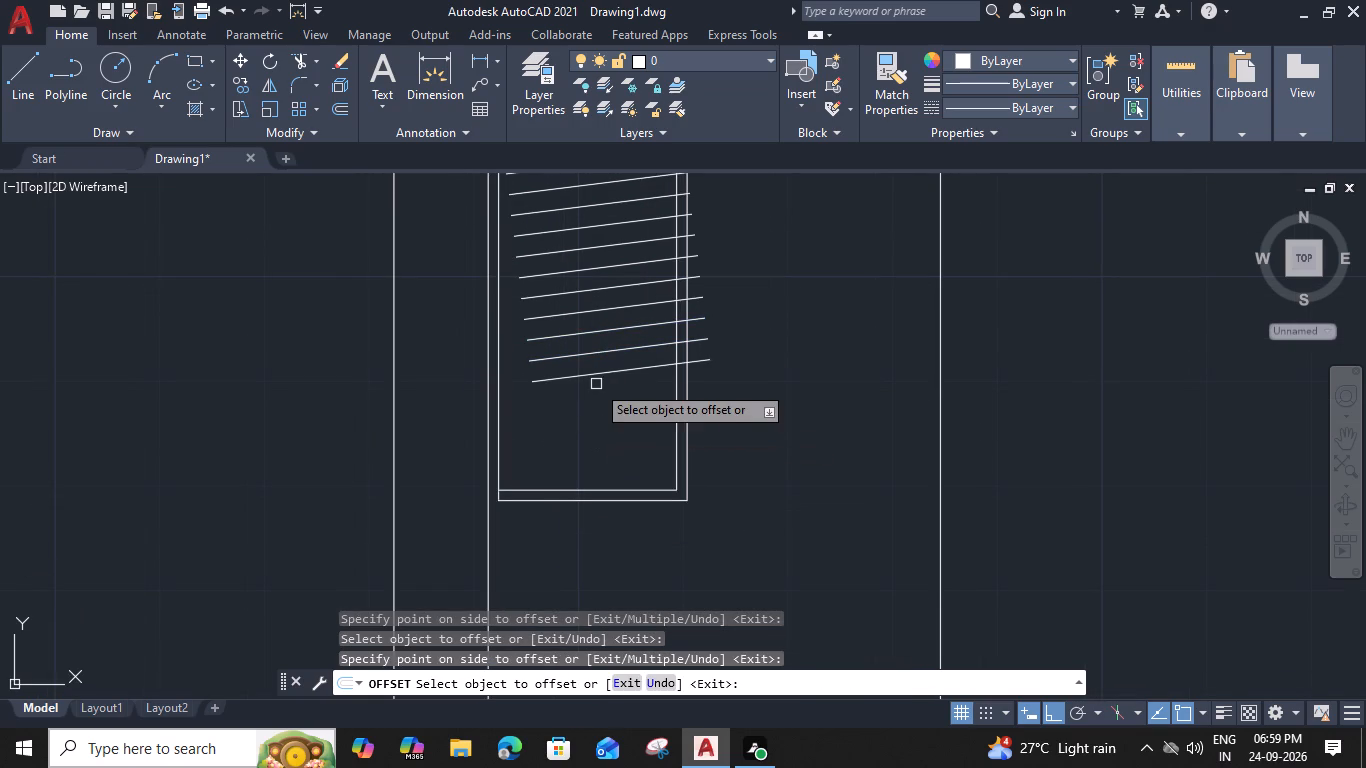
{"action": "left_click", "coordinate": [597, 374]}
{"action": "left_click", "coordinate": [598, 433]}
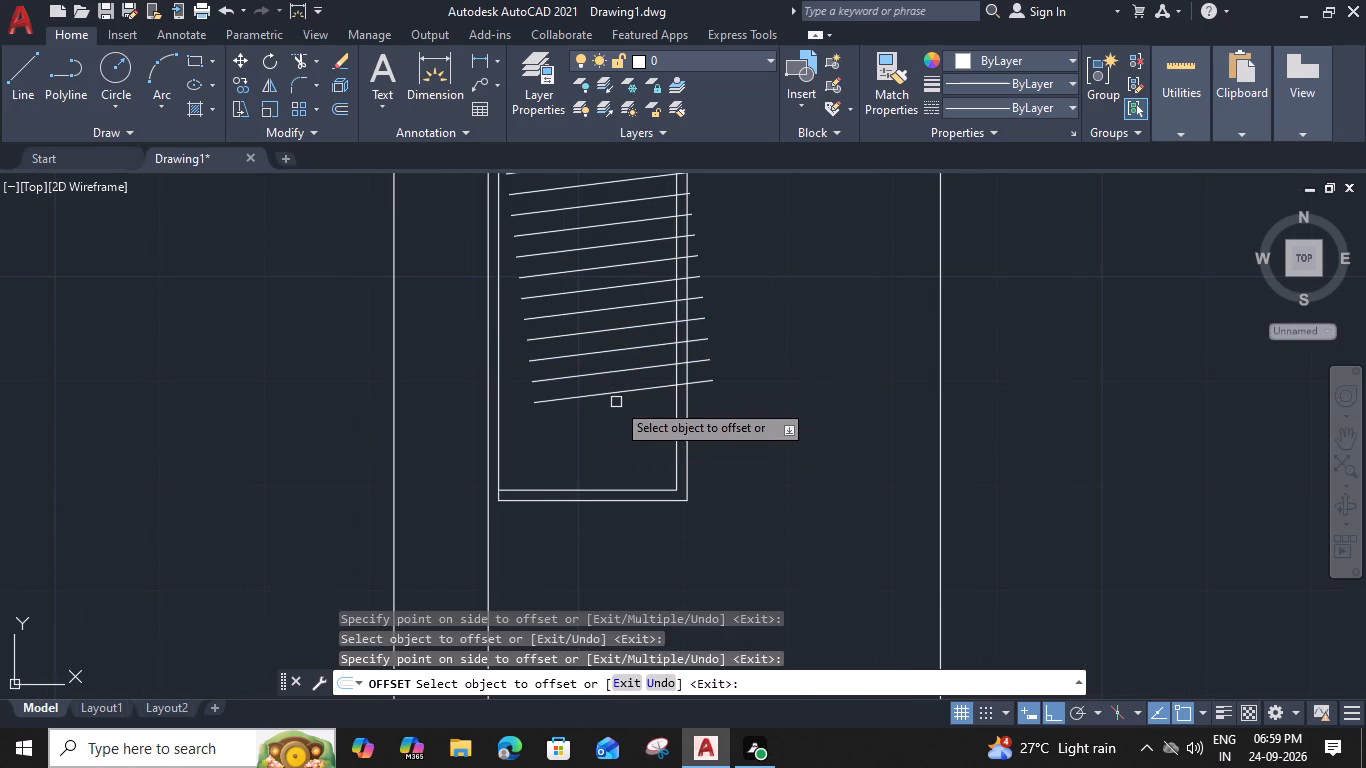
{"action": "left_click", "coordinate": [616, 395]}
{"action": "left_click", "coordinate": [616, 434]}
{"action": "left_click", "coordinate": [614, 416]}
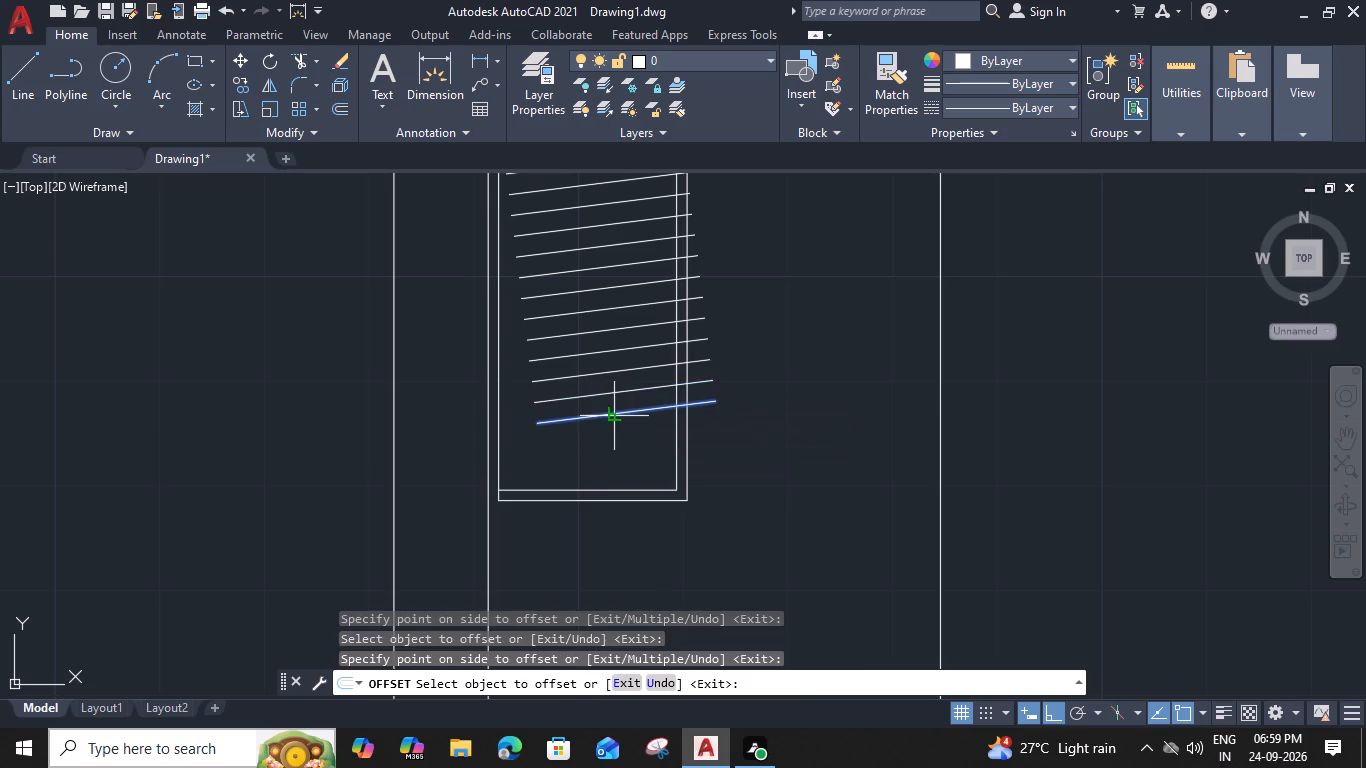
{"action": "left_click", "coordinate": [606, 451]}
{"action": "left_click", "coordinate": [605, 436]}
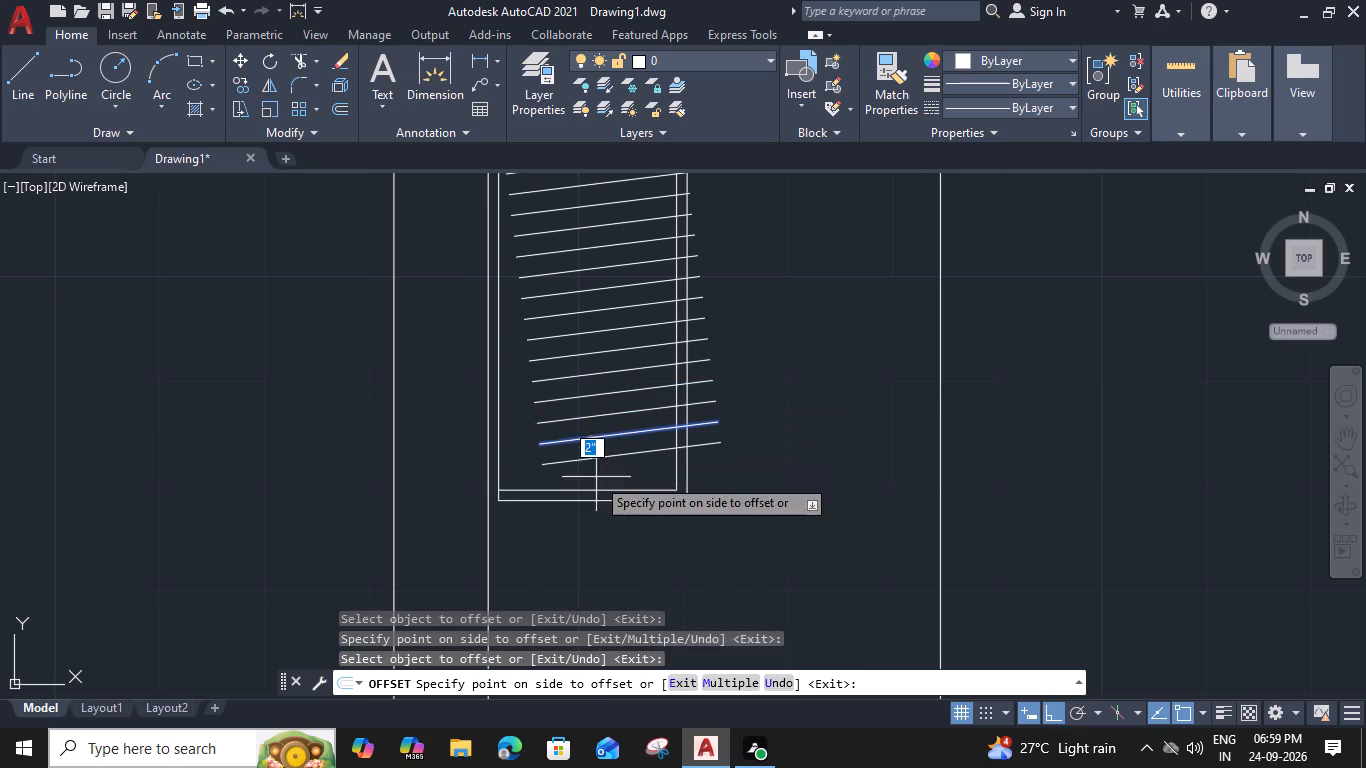
{"action": "left_click", "coordinate": [596, 477]}
{"action": "left_click", "coordinate": [605, 458]}
{"action": "left_click", "coordinate": [607, 483]}
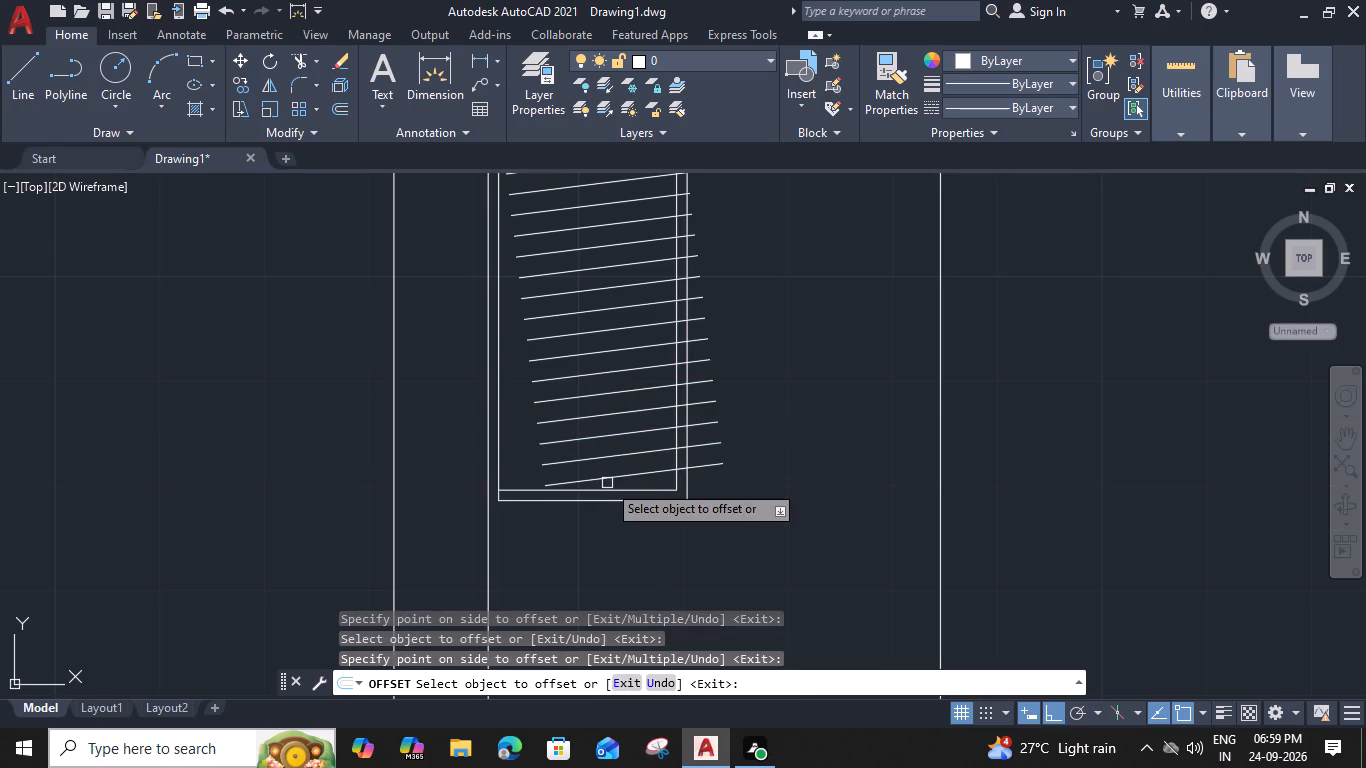
{"action": "left_click", "coordinate": [616, 478]}
{"action": "key", "text": "Escape"}
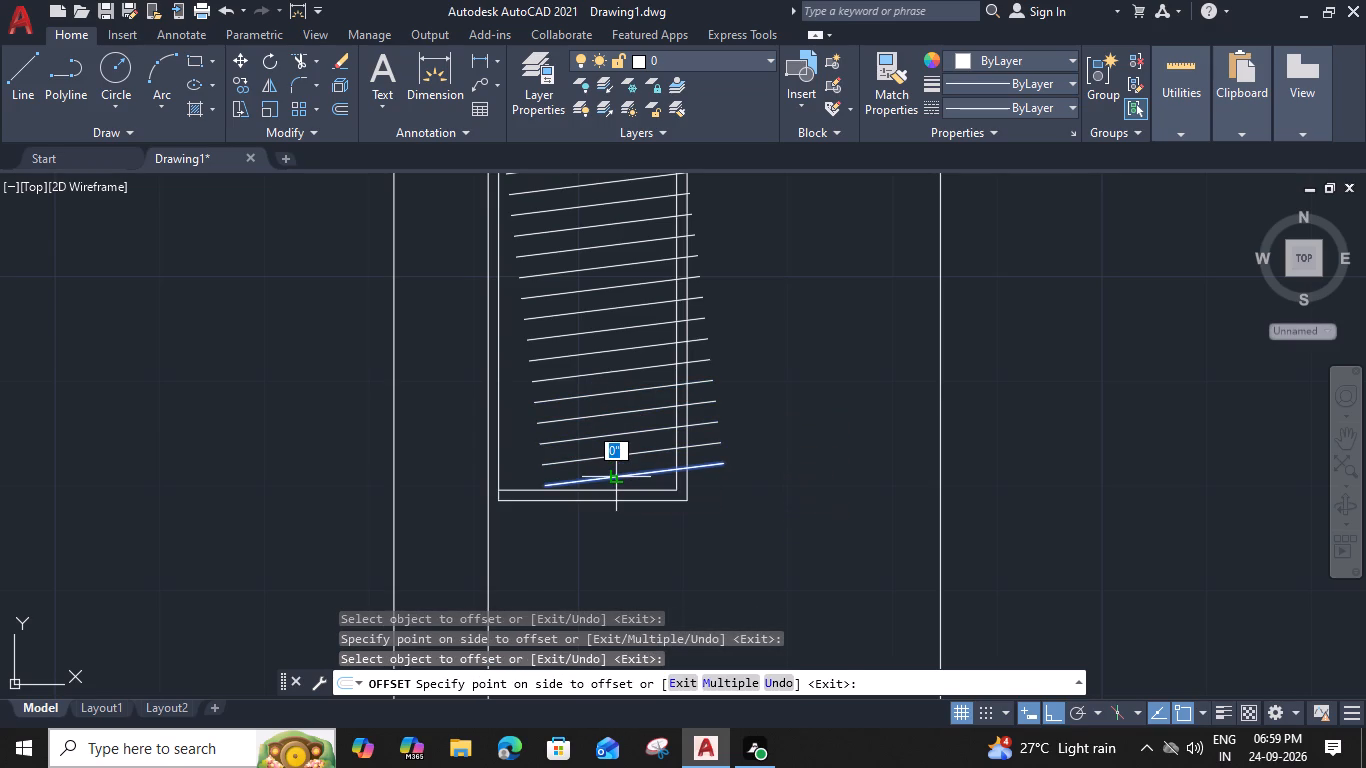
Trim the ends of the lower slanted lines that stick out past the cabinet's outer front edge.
{"action": "type", "text": "tr"}
{"action": "key", "text": "space"}
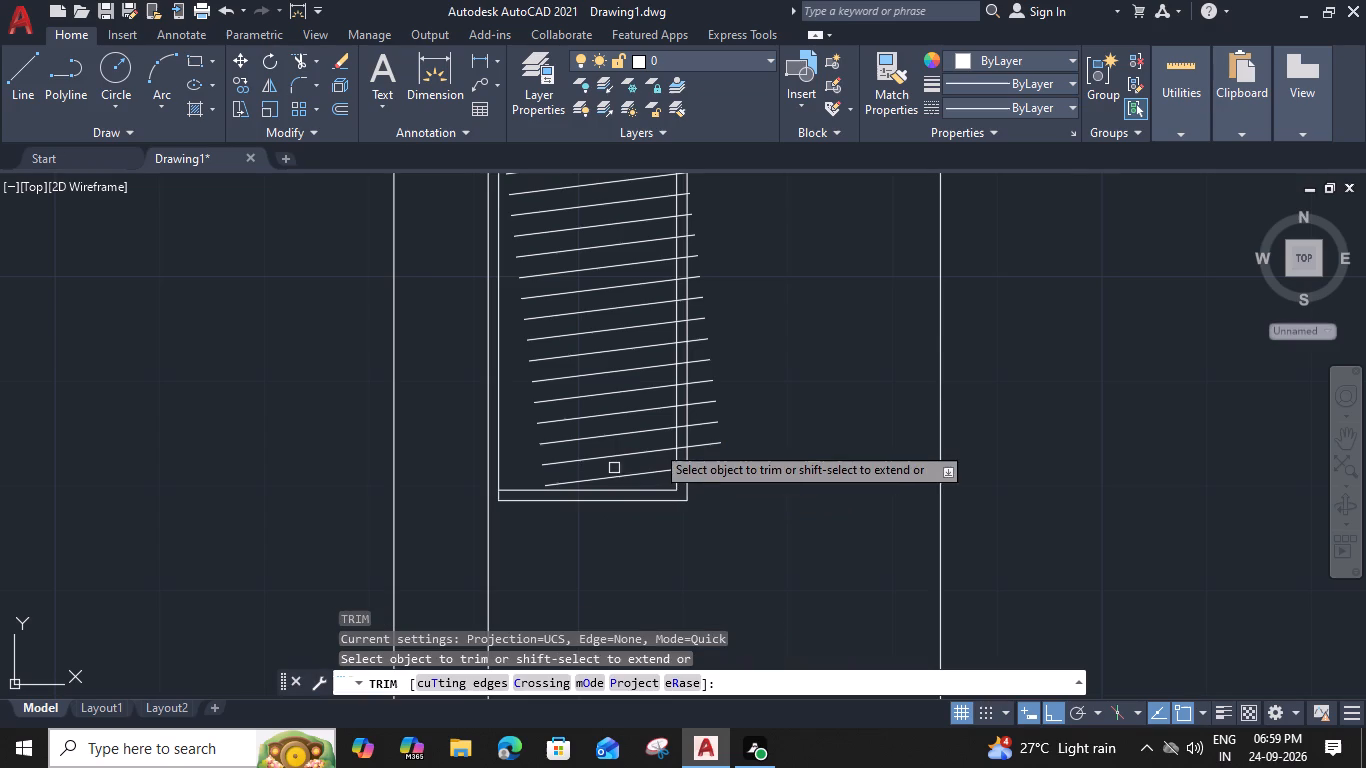
{"action": "left_click", "coordinate": [701, 277]}
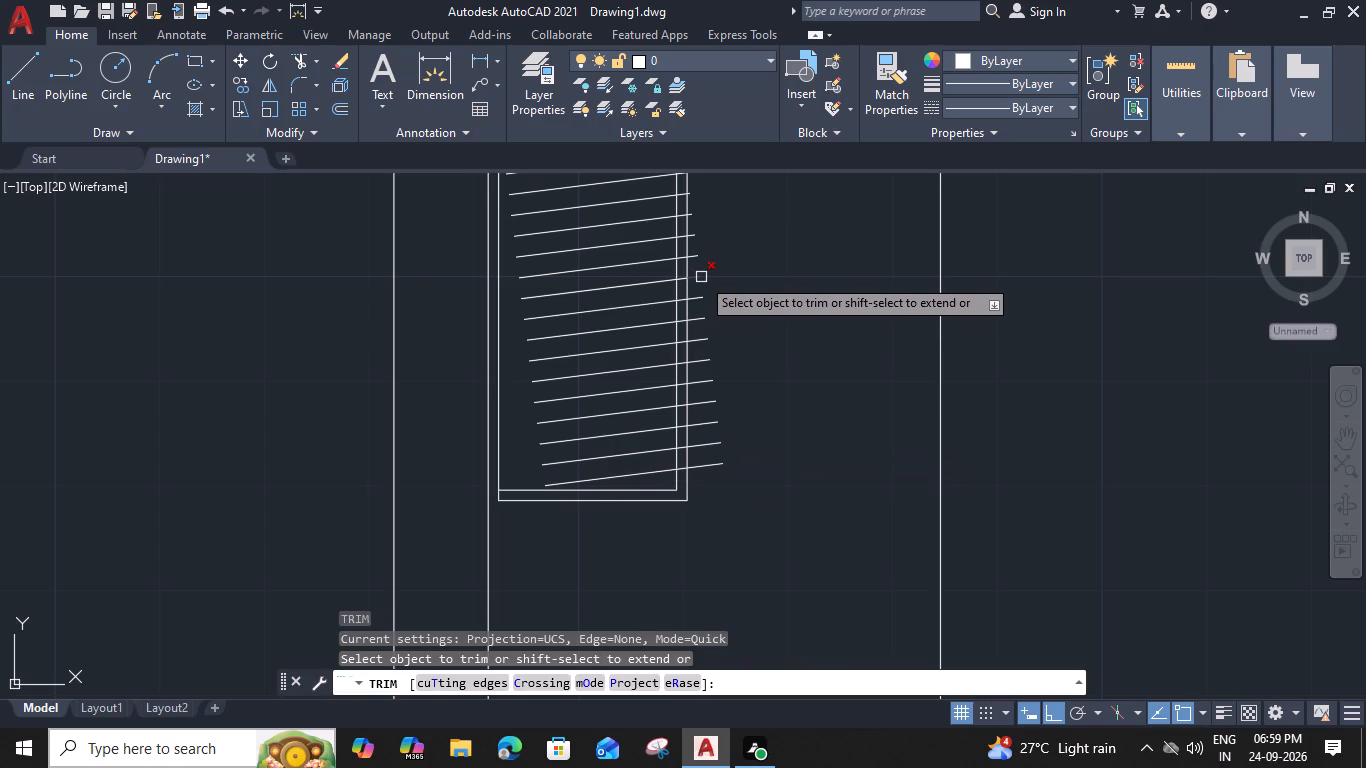
{"action": "left_click", "coordinate": [699, 278]}
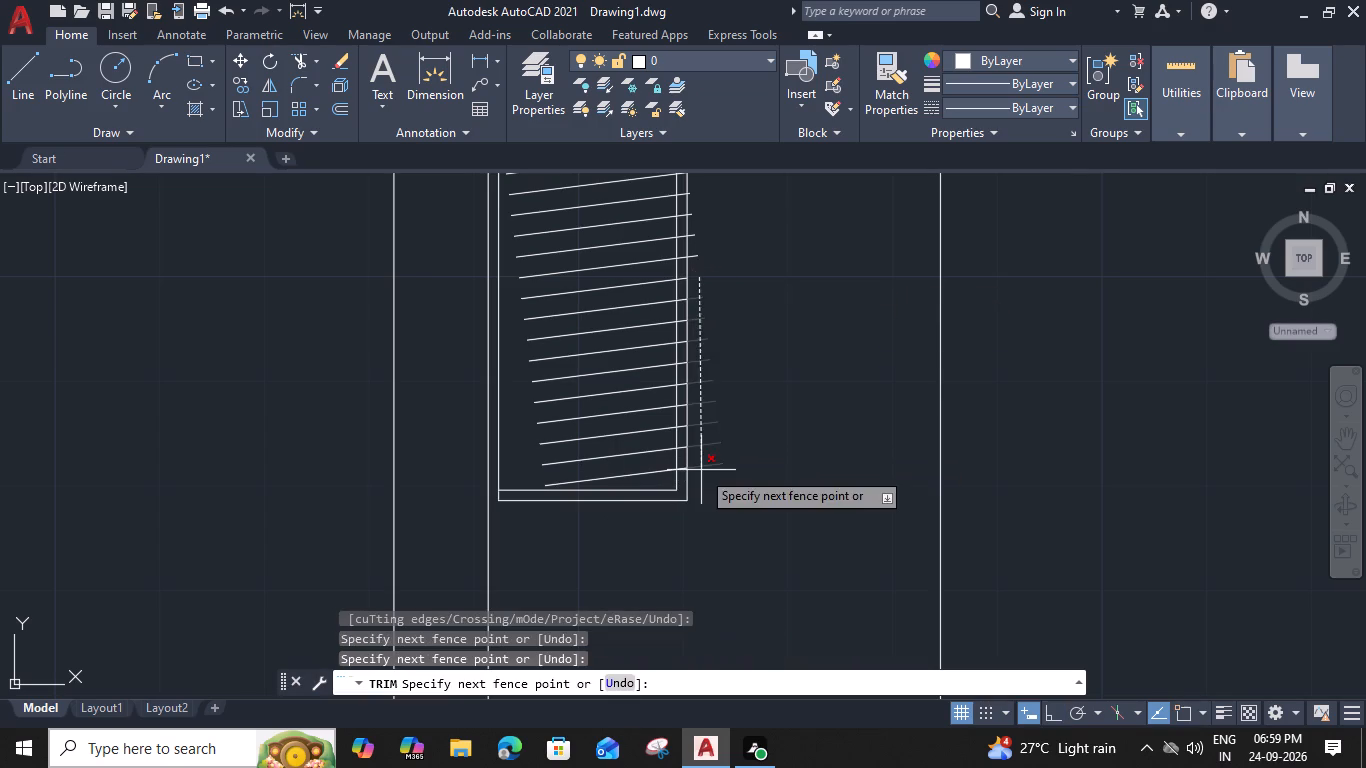
{"action": "left_click", "coordinate": [701, 470]}
Trim the parts of the new slanted lines that lie between the cabinet's two long front edges.
{"action": "scroll", "coordinate": [699, 479], "scroll_direction": "up", "scroll_amount": 2}
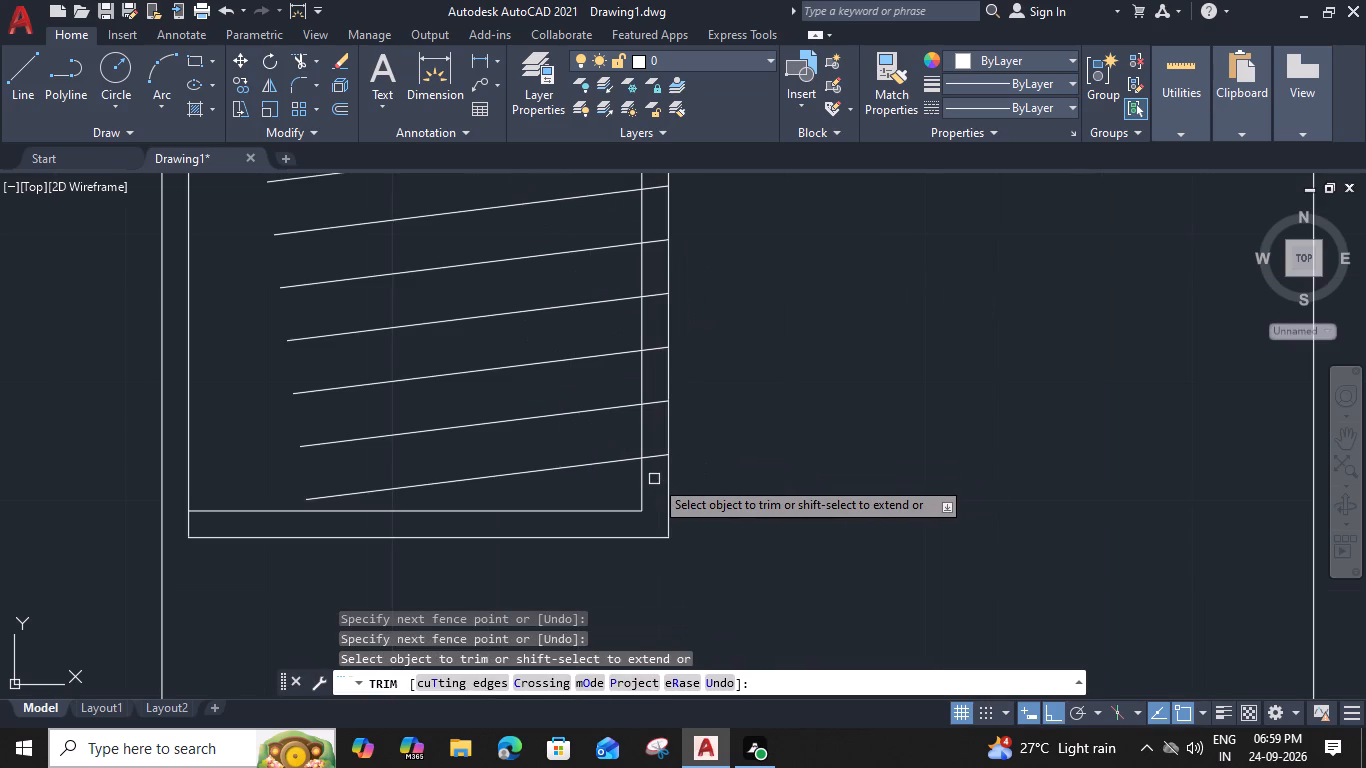
{"action": "left_click", "coordinate": [654, 479]}
{"action": "middle_click_drag", "start_coordinate": [652, 258], "coordinate": [652, 262]}
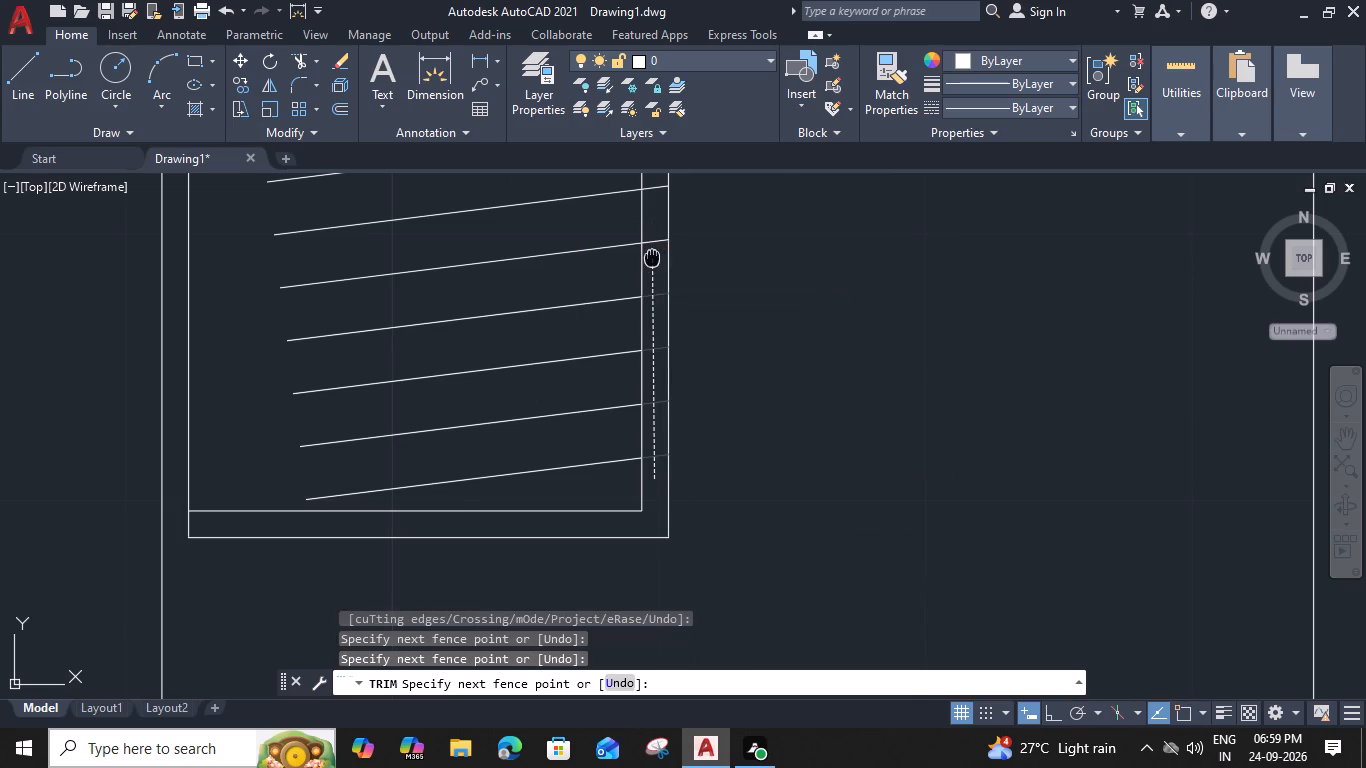
{"action": "middle_click_drag", "start_coordinate": [652, 262], "coordinate": [657, 587]}
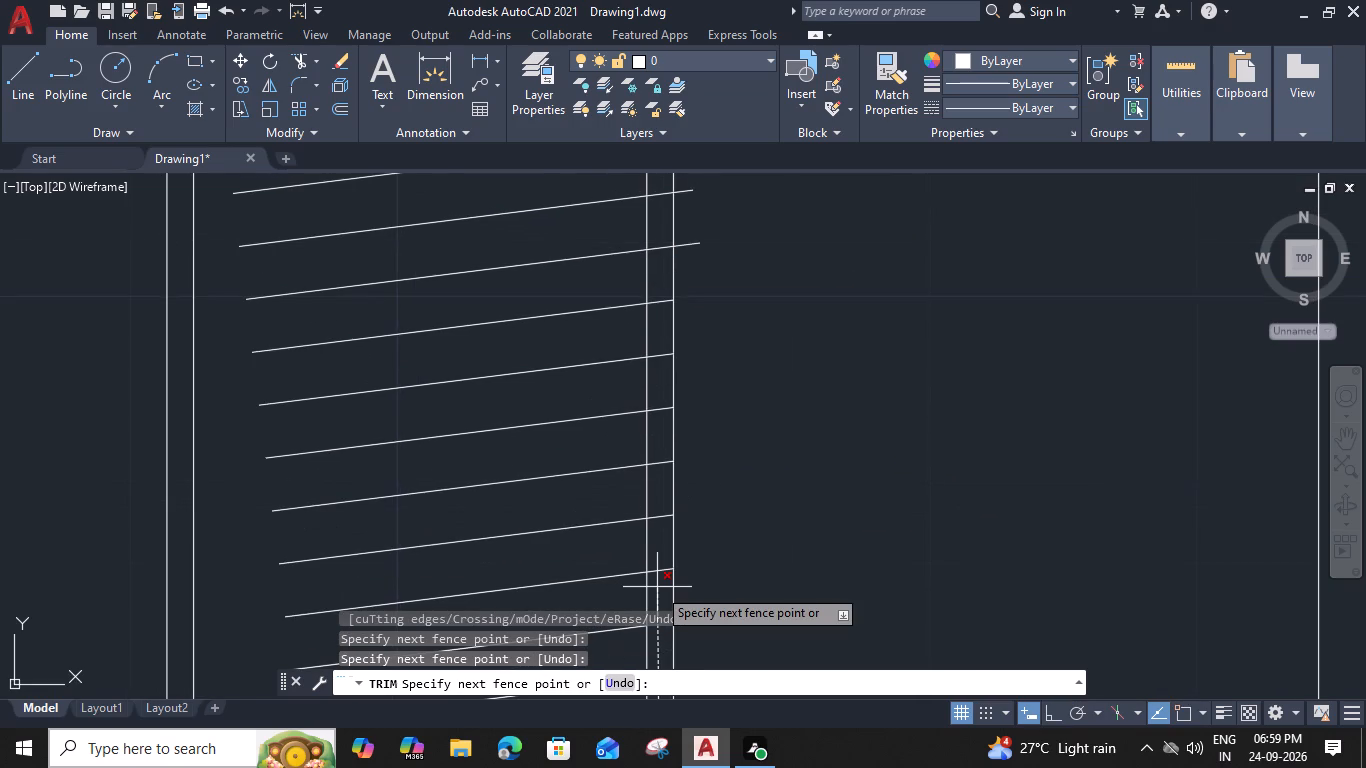
{"action": "left_click", "coordinate": [662, 281]}
{"action": "middle_click_drag", "start_coordinate": [662, 281], "coordinate": [664, 315]}
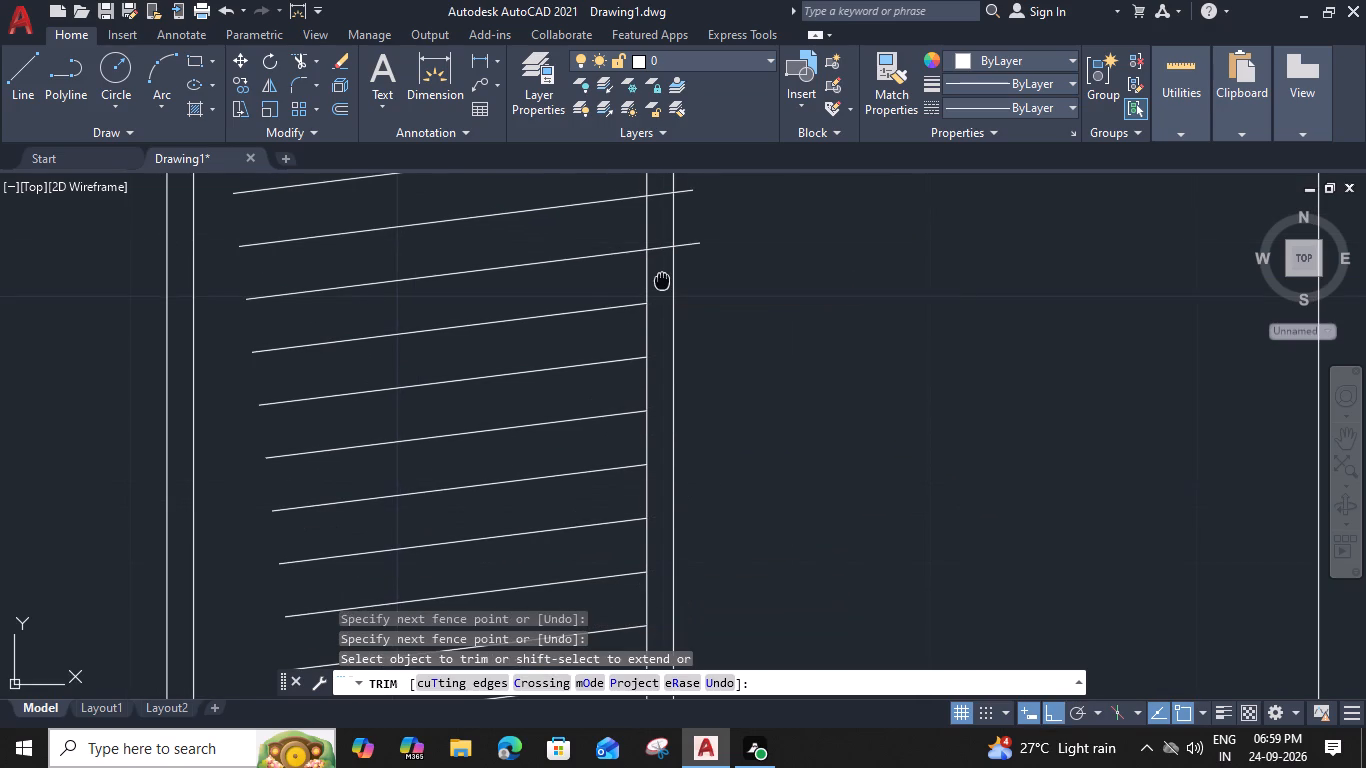
{"action": "middle_click_drag", "start_coordinate": [664, 315], "coordinate": [668, 455]}
{"action": "left_click", "coordinate": [668, 455]}
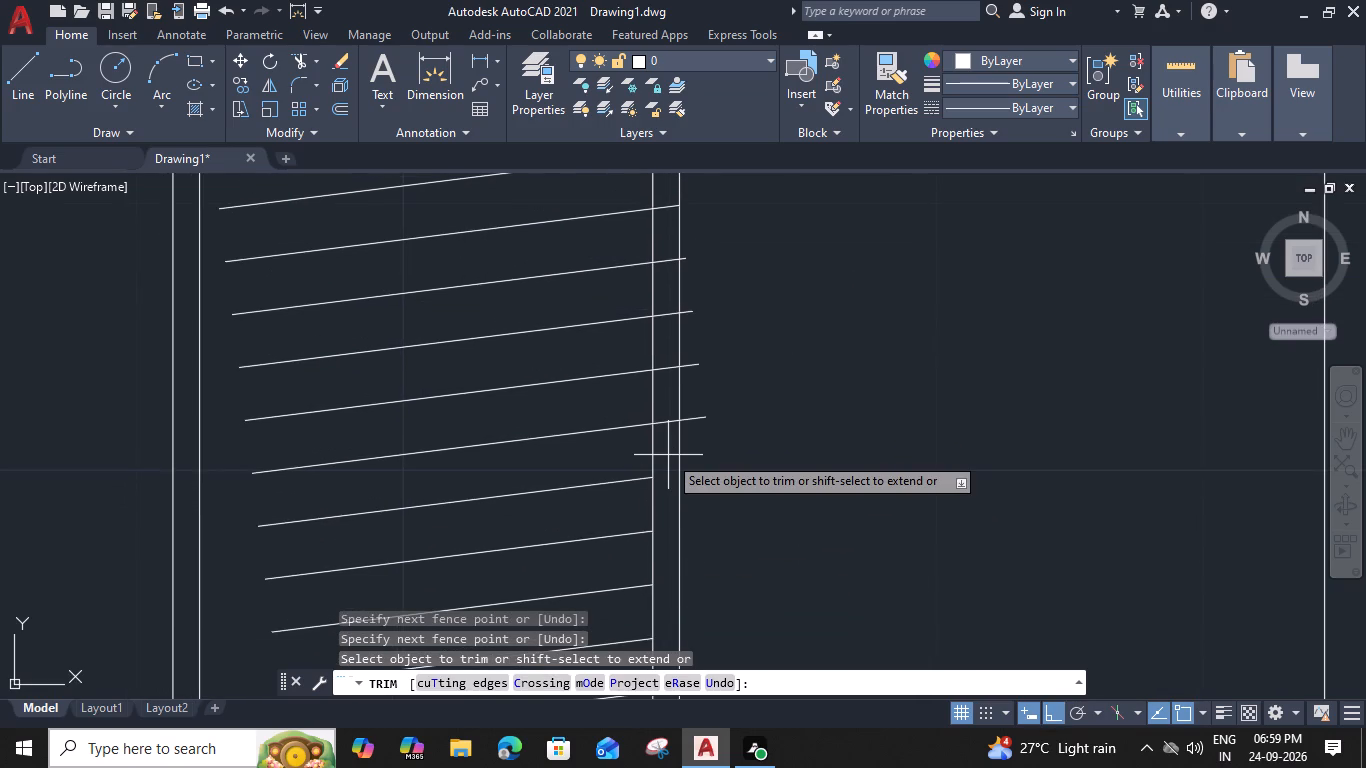
{"action": "middle_click_drag", "start_coordinate": [663, 239], "coordinate": [660, 395]}
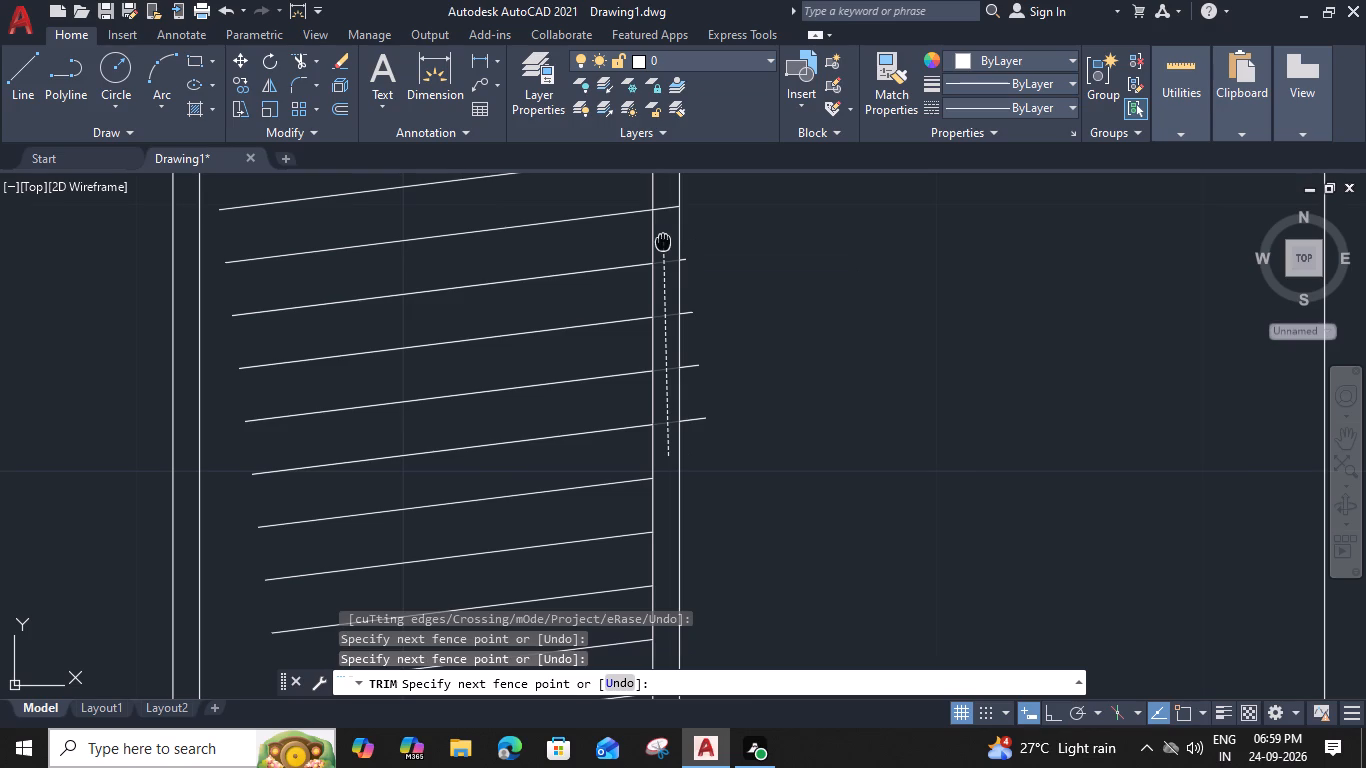
{"action": "left_click", "coordinate": [660, 244]}
{"action": "middle_click_drag", "start_coordinate": [660, 244], "coordinate": [657, 304]}
{"action": "left_click", "coordinate": [657, 262]}
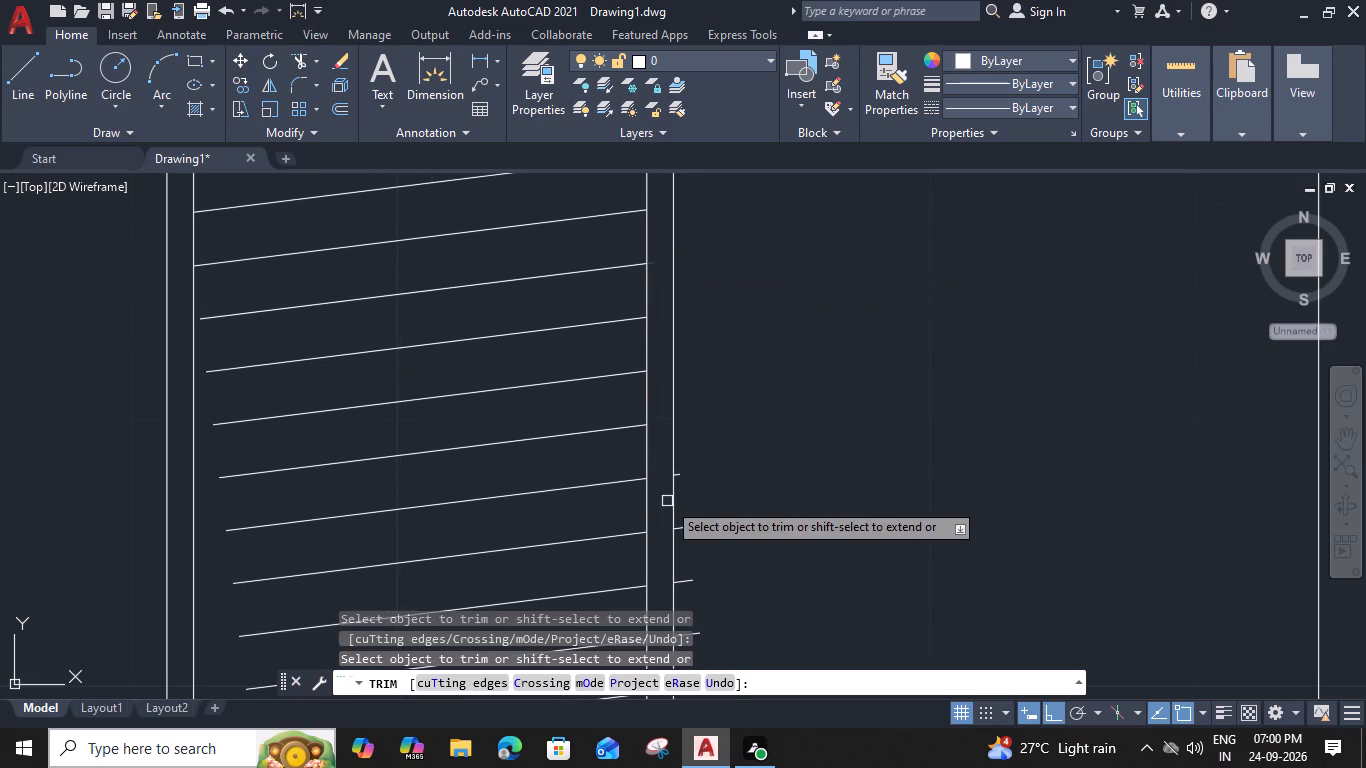
Remove the leftover slanted-line stubs outside the cabinet's outer front edge.
{"action": "left_click", "coordinate": [684, 473]}
{"action": "middle_click_drag", "start_coordinate": [700, 506], "coordinate": [725, 296]}
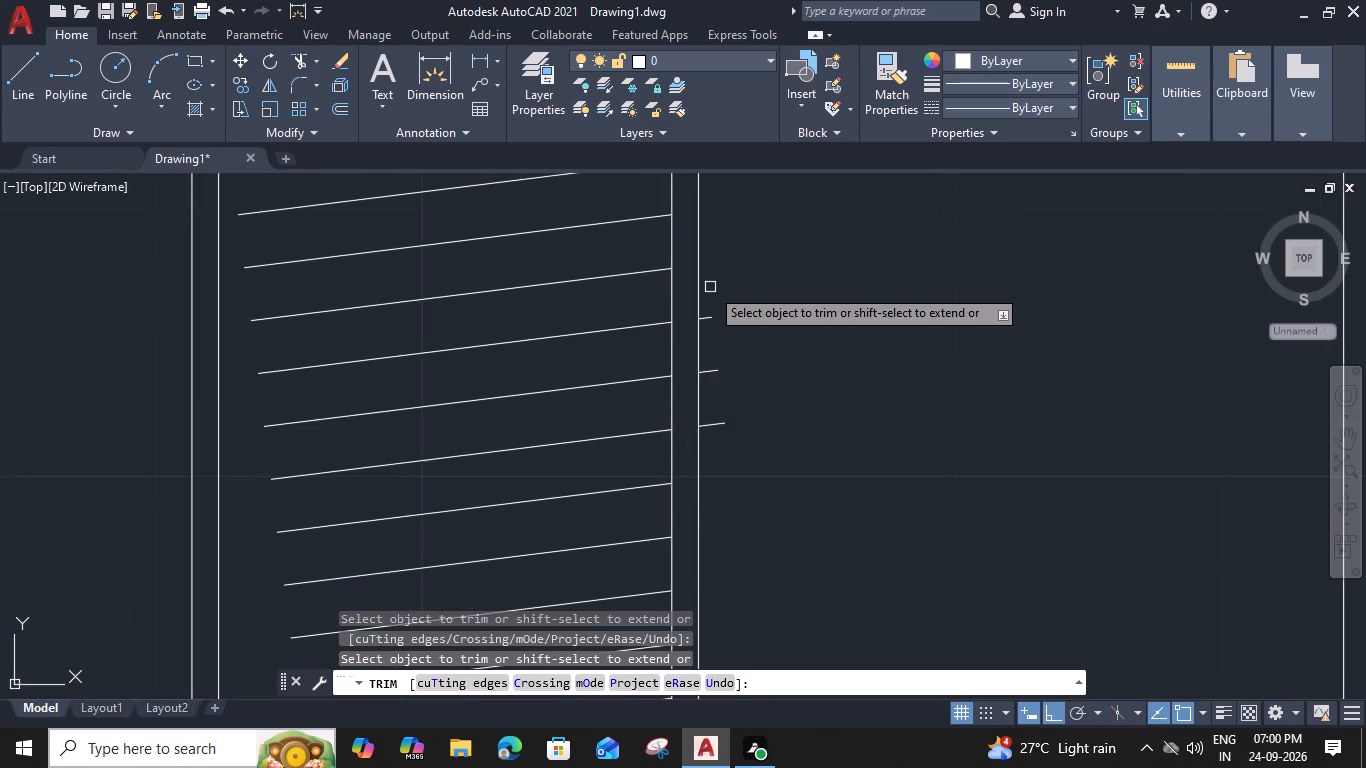
{"action": "left_click", "coordinate": [709, 299]}
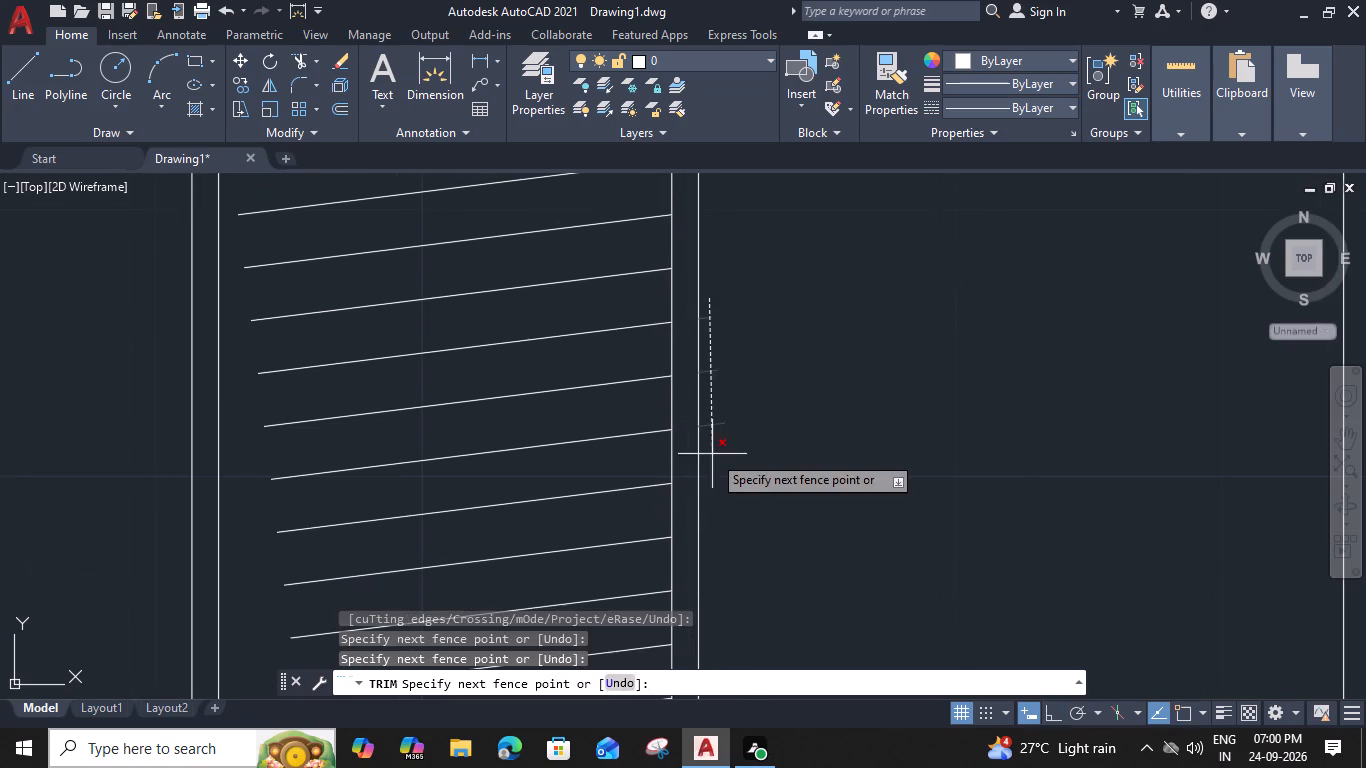
{"action": "left_click", "coordinate": [712, 454]}
Remove one whole slanted line in the upper middle part of the cabinet with Trim.
{"action": "scroll", "coordinate": [712, 454], "scroll_direction": "down", "scroll_amount": 2}
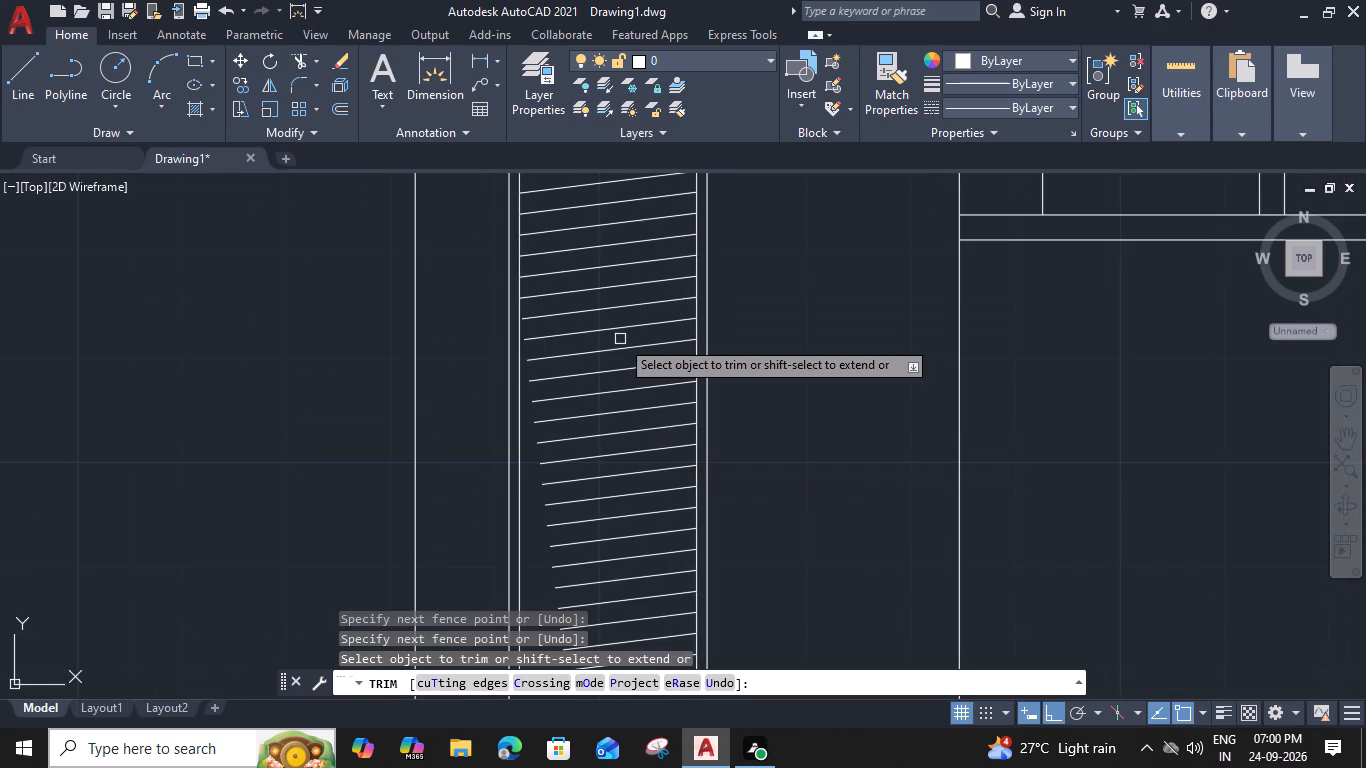
{"action": "scroll", "coordinate": [620, 348], "scroll_direction": "down", "scroll_amount": 1}
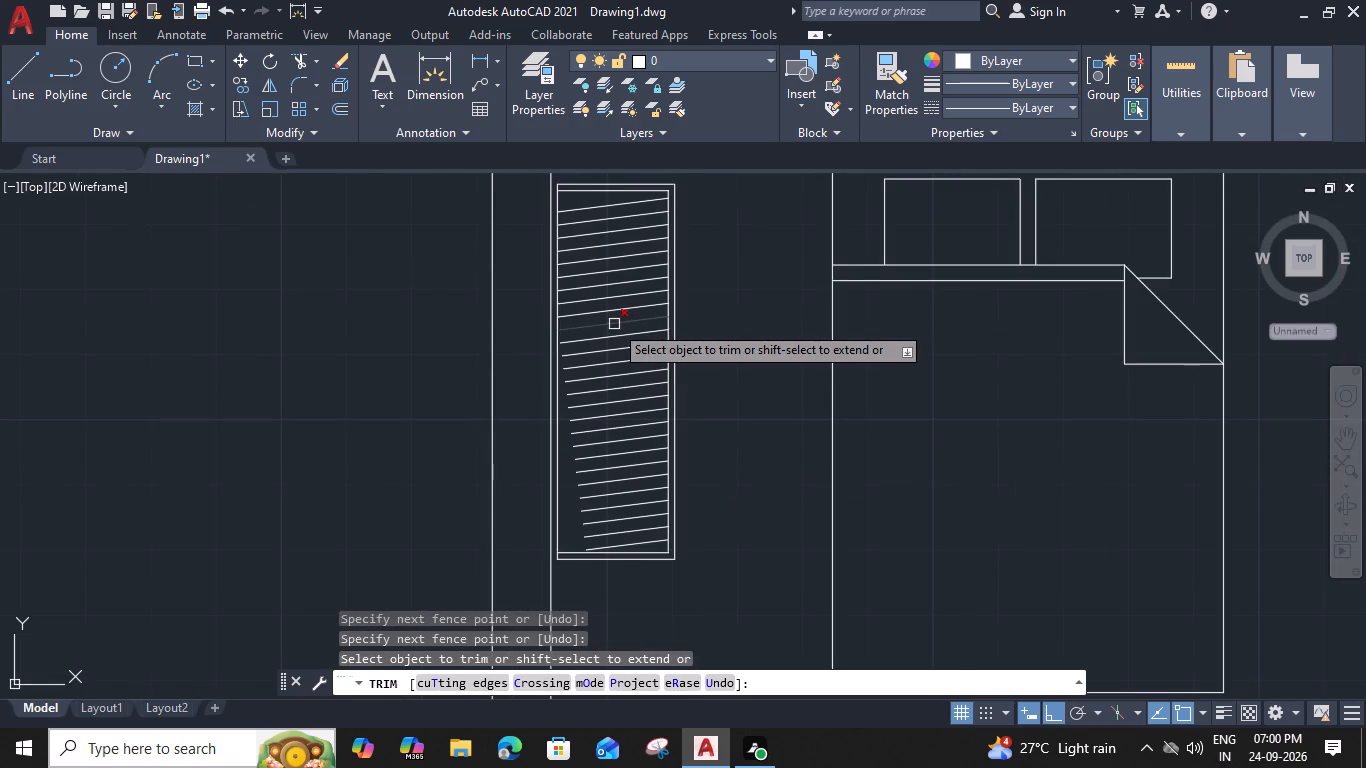
{"action": "left_click", "coordinate": [614, 313]}
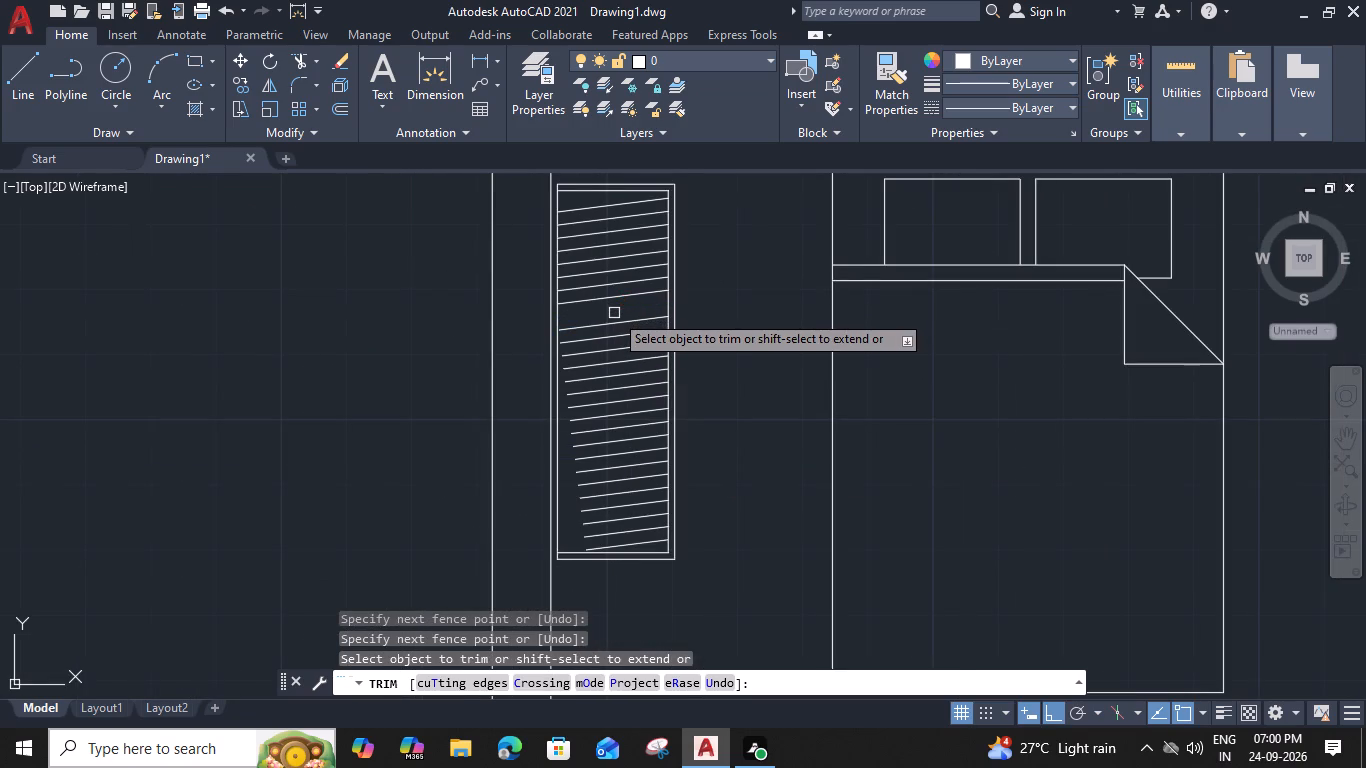
{"action": "scroll", "coordinate": [596, 336], "scroll_direction": "up", "scroll_amount": 1}
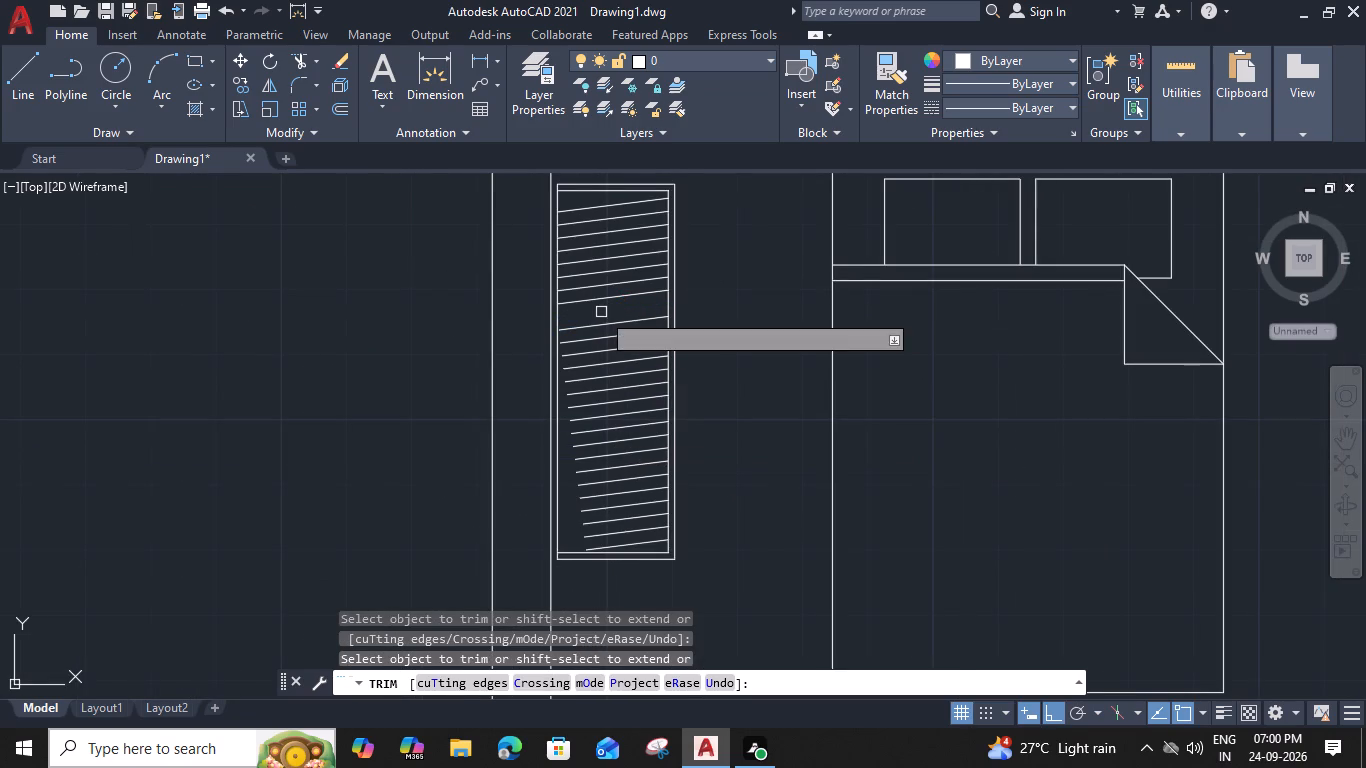
Extend the short slanted lines in the lower part of the cabinet to its inner back edge.
{"action": "scroll", "coordinate": [596, 327], "scroll_direction": "down", "scroll_amount": 1, "text": "shift"}
{"action": "left_click", "coordinate": [596, 327], "text": "shift"}
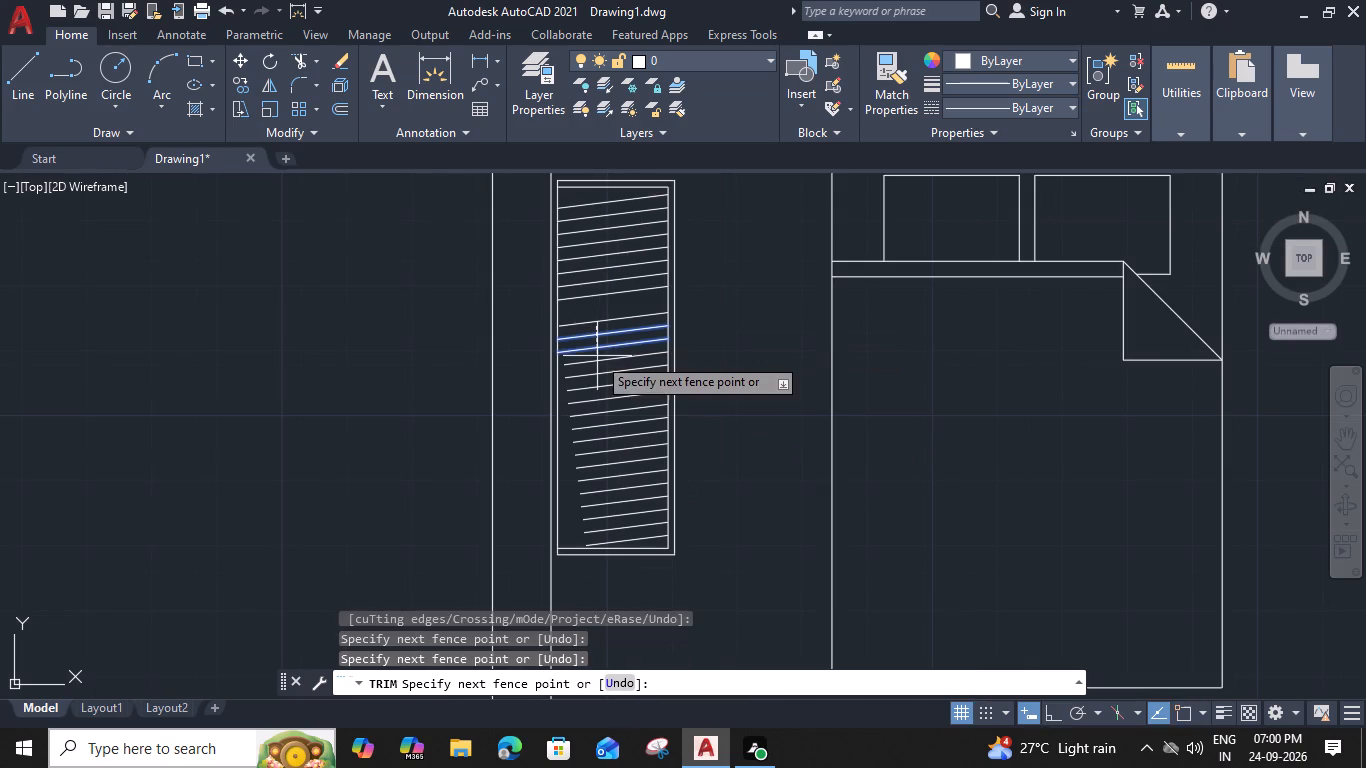
{"action": "left_click", "coordinate": [617, 550], "text": "shift"}
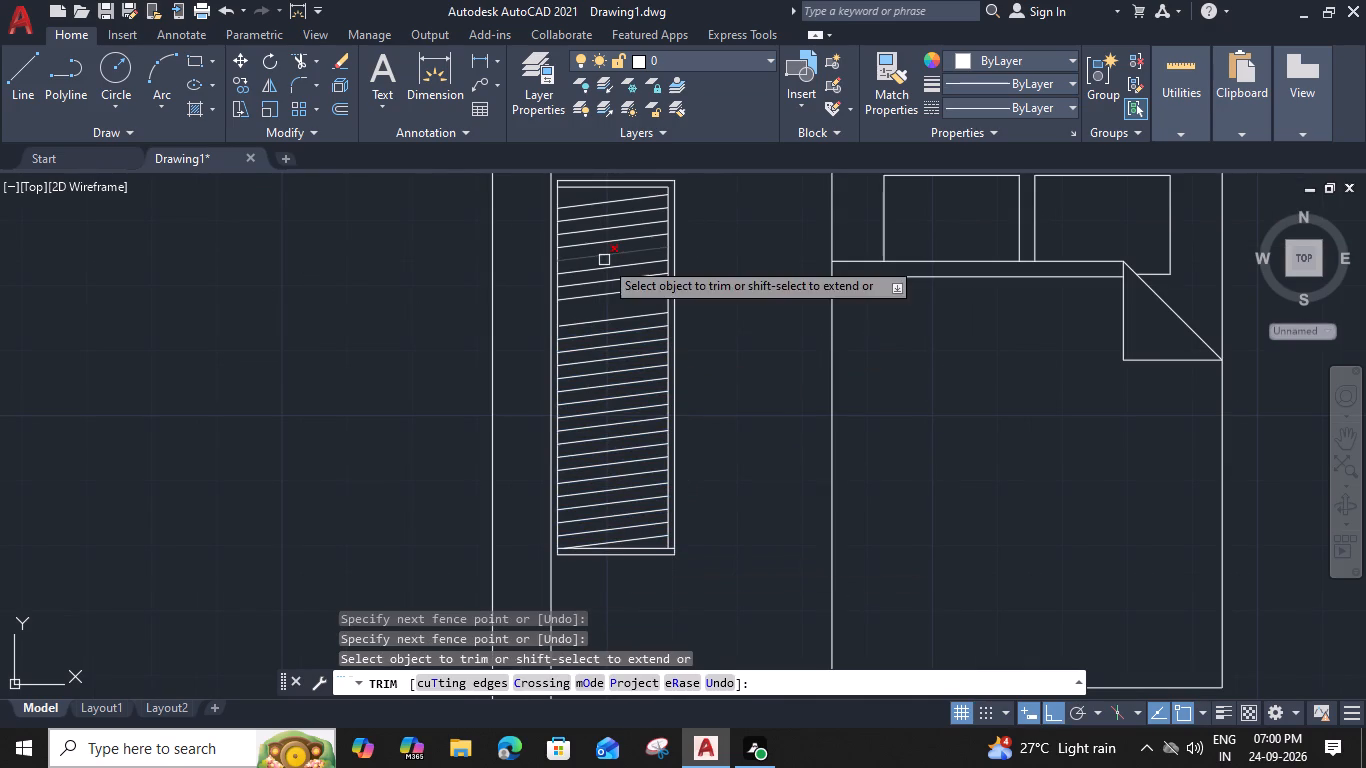
{"action": "scroll", "coordinate": [600, 304], "scroll_direction": "up", "scroll_amount": 2}
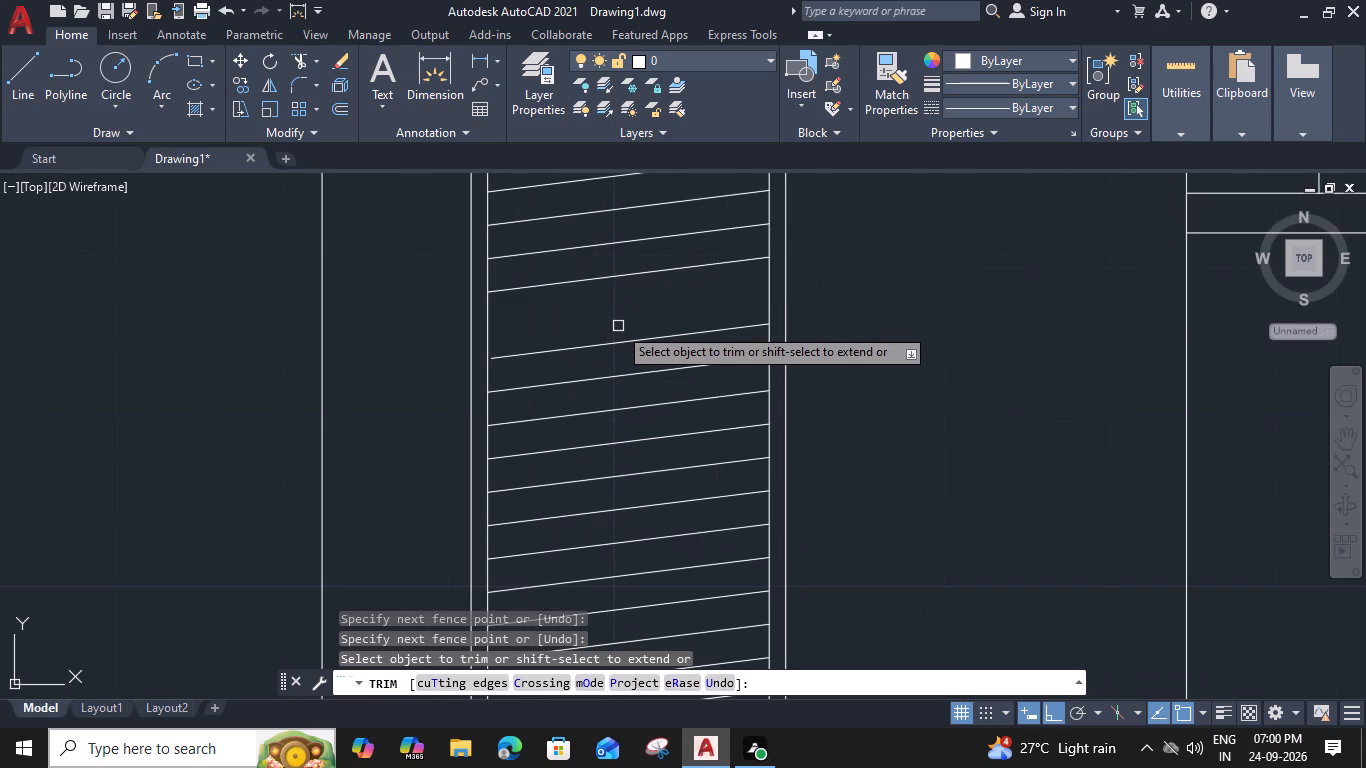
{"action": "left_click", "coordinate": [618, 326], "text": "shift"}
{"action": "left_click", "coordinate": [622, 348], "text": "shift"}
{"action": "key", "text": "Escape"}
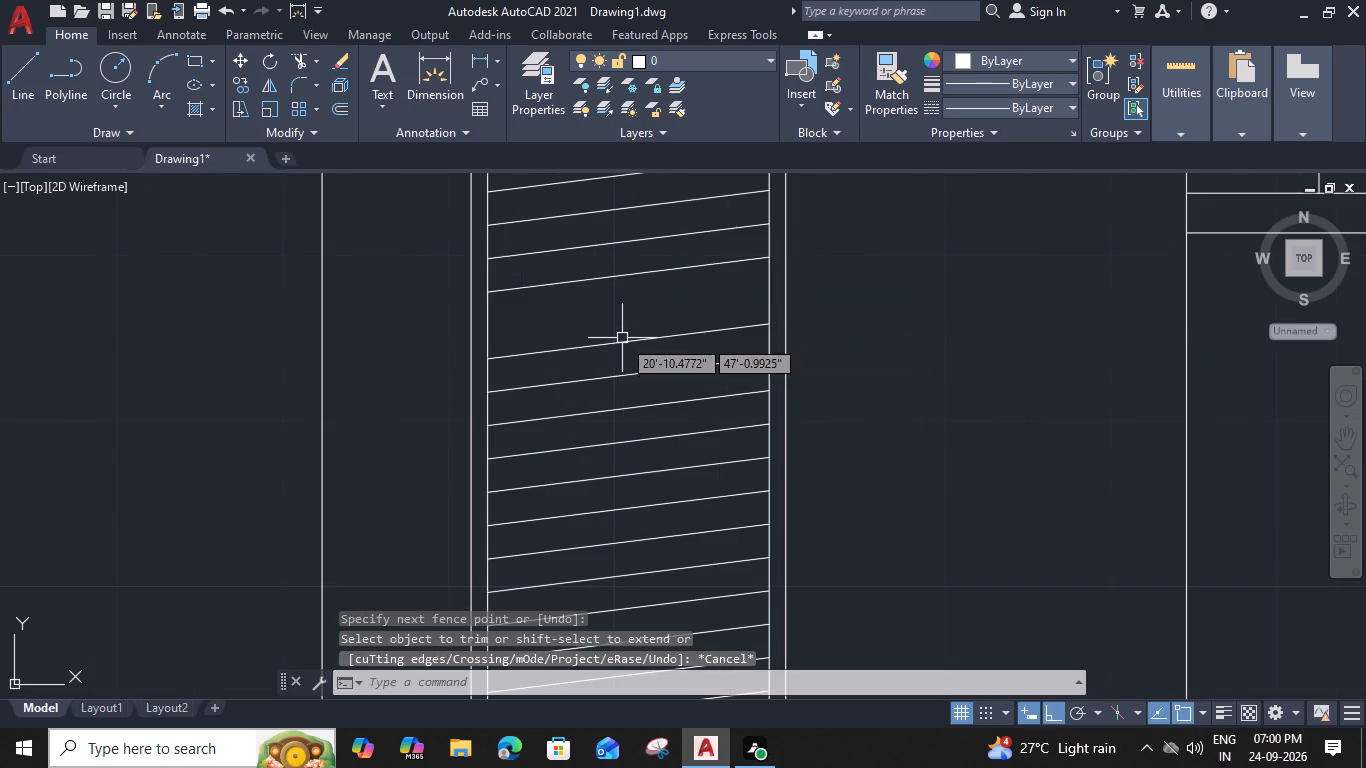
Offset the slanted line just below the gap upward by 2" to fill the gap in the cabinet.
{"action": "left_click", "coordinate": [622, 338]}
{"action": "key", "text": "o"}
{"action": "key", "text": "space"}
{"action": "type", "text": "2"}
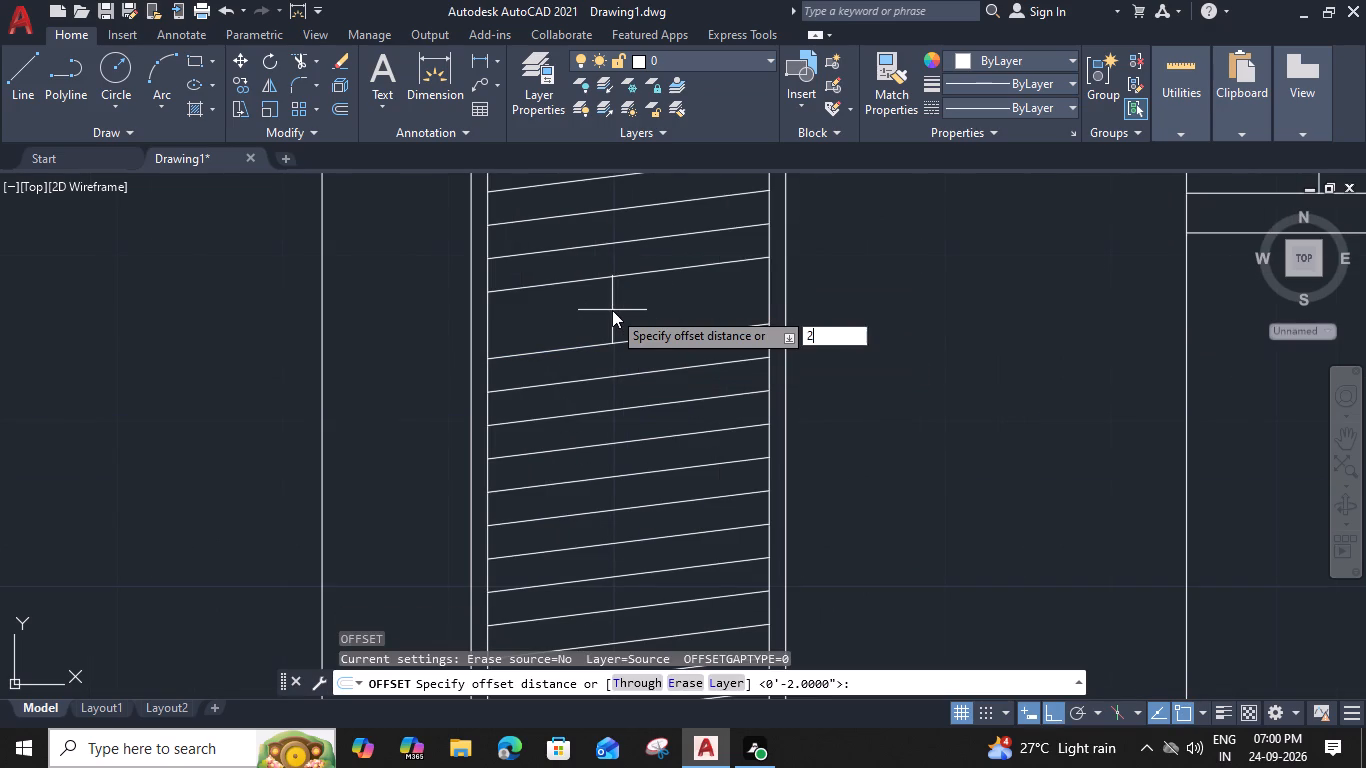
{"action": "key", "text": "shift+quotedbl"}
{"action": "key", "text": "Return"}
{"action": "left_click", "coordinate": [612, 302]}
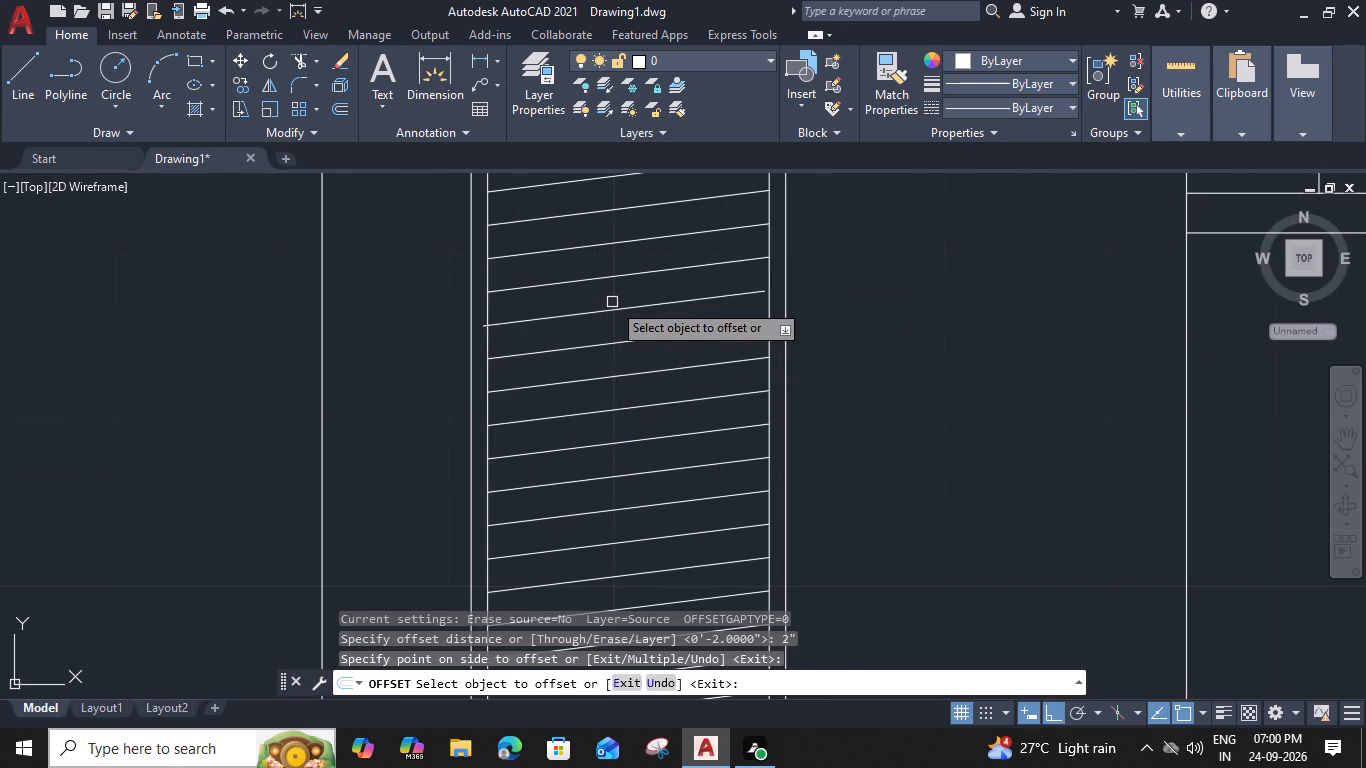
{"action": "key", "text": "Escape"}
Trim the new slanted line at the cabinet's inner back edge and extend it to the inner front edge.
{"action": "type", "text": "tr"}
{"action": "key", "text": "space"}
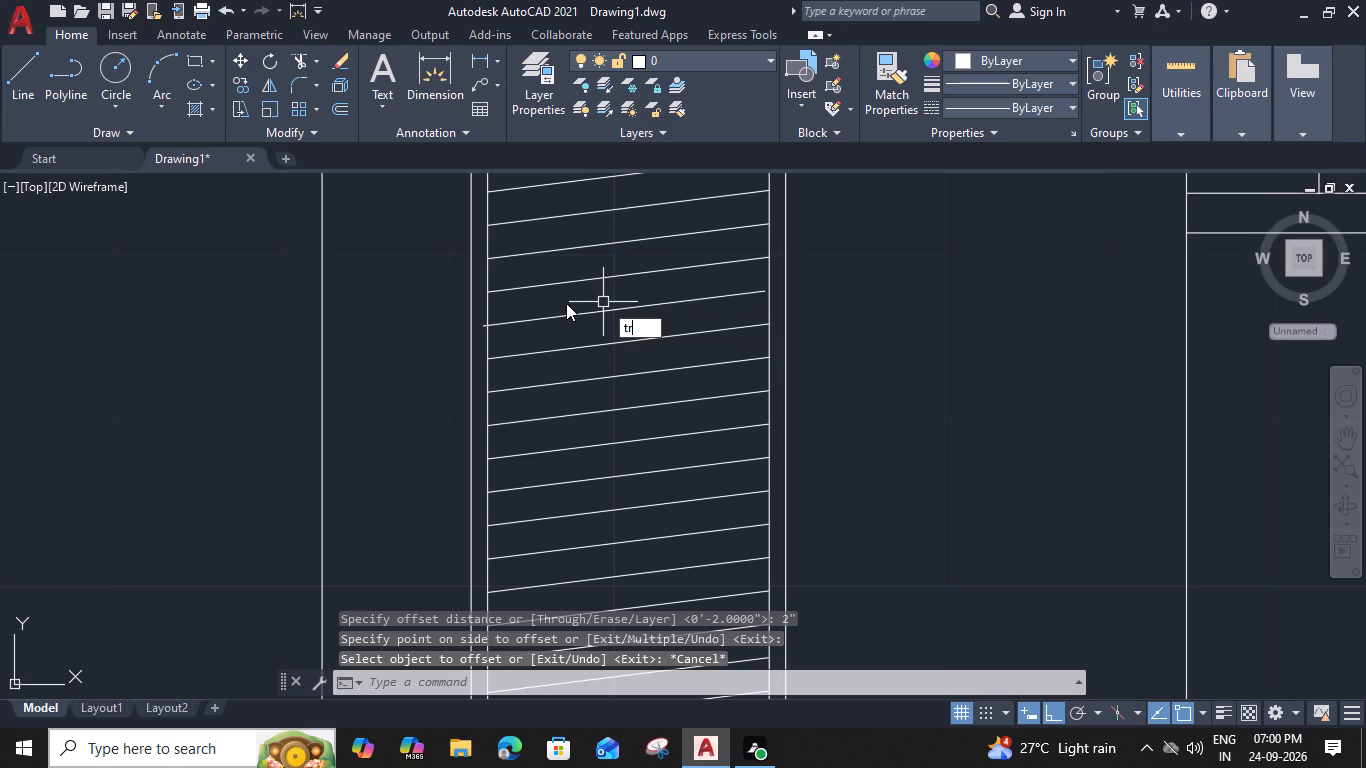
{"action": "left_click", "coordinate": [479, 323]}
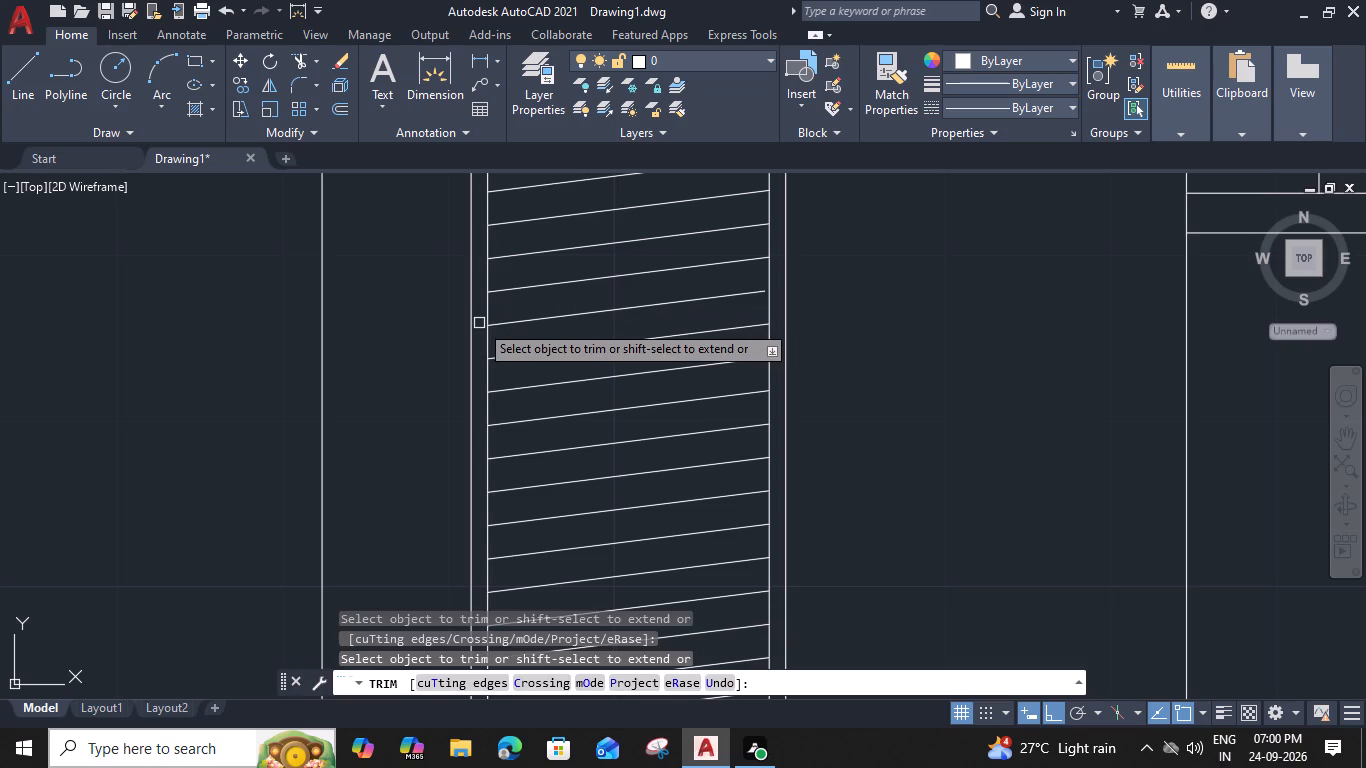
{"action": "left_click", "coordinate": [628, 309], "text": "shift"}
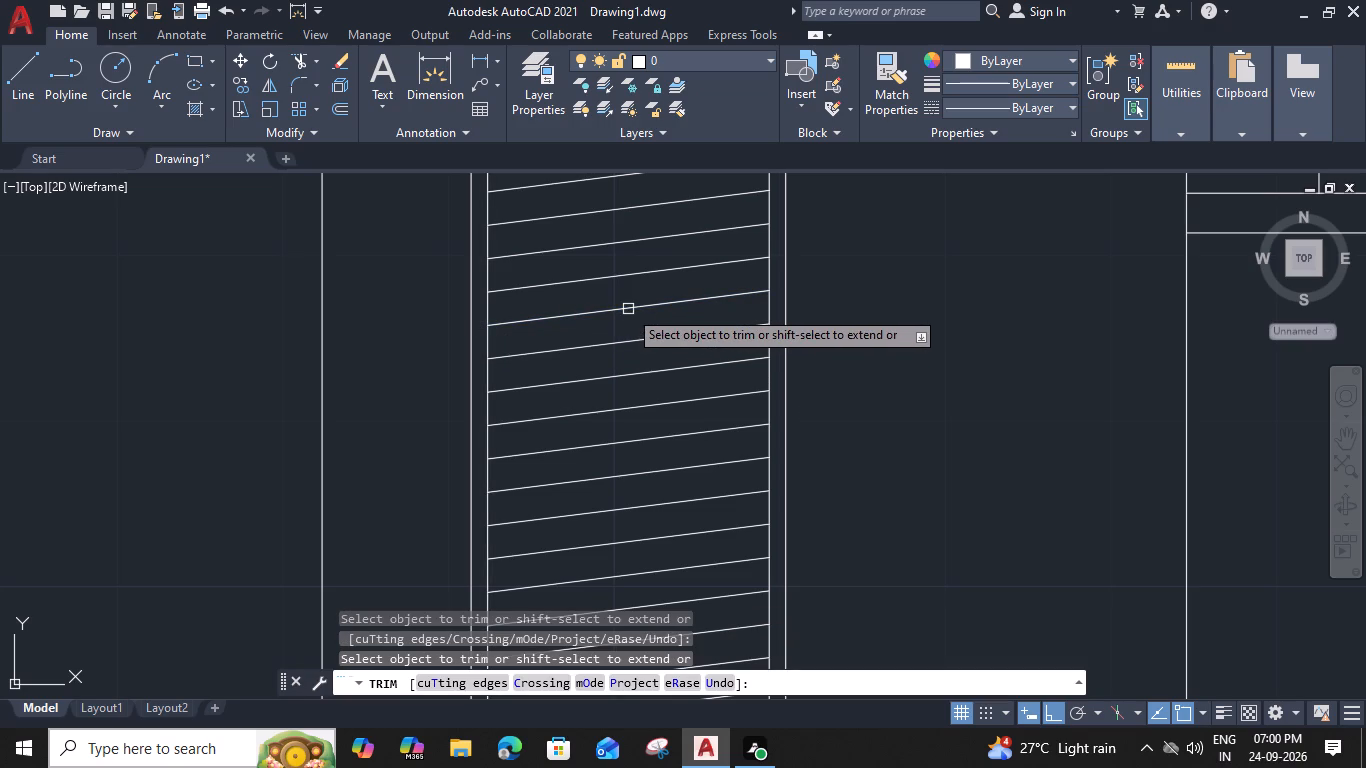
{"action": "key", "text": "Escape"}
Draw a vertical line down the middle of the cabinet from the topmost slanted line's midpoint to the lowest one's midpoint.
{"action": "scroll", "coordinate": [629, 318], "scroll_direction": "down", "scroll_amount": 4}
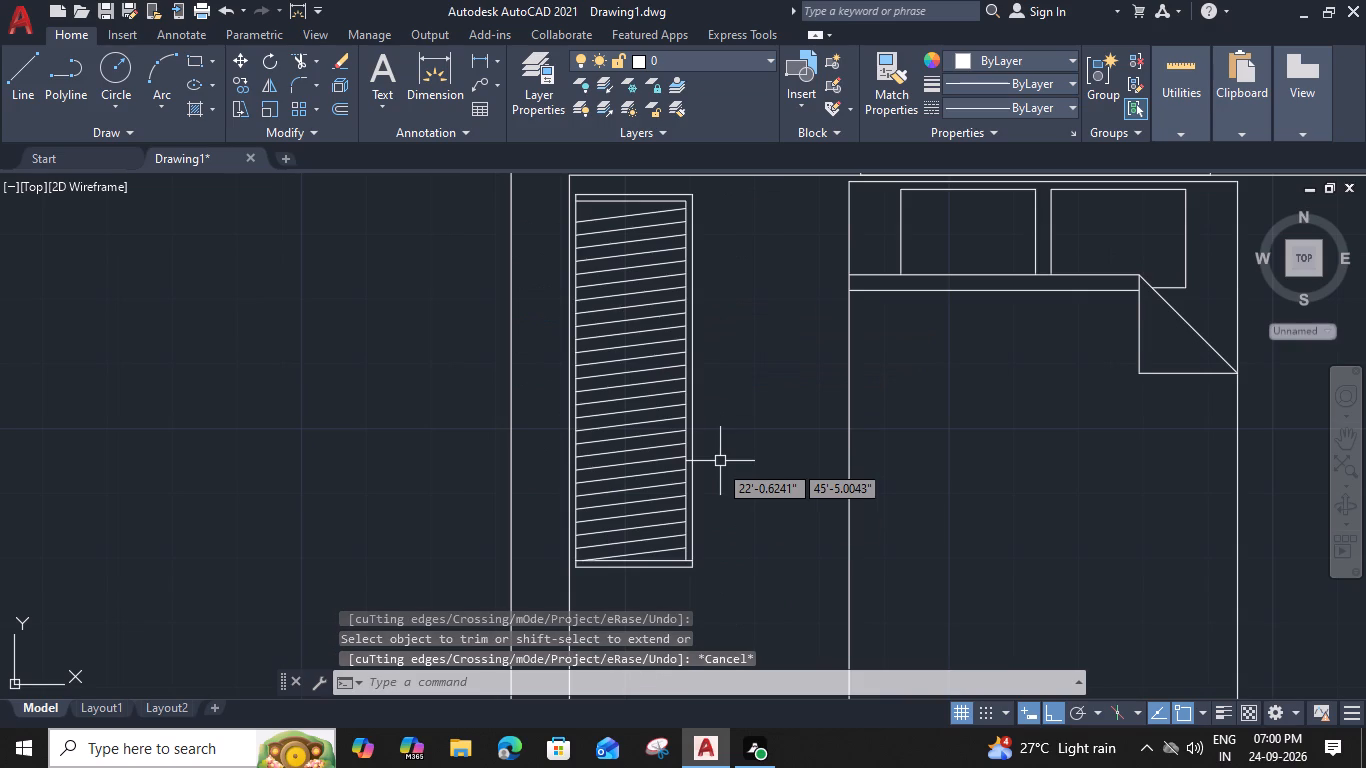
{"action": "type", "text": "l"}
{"action": "key", "text": "space"}
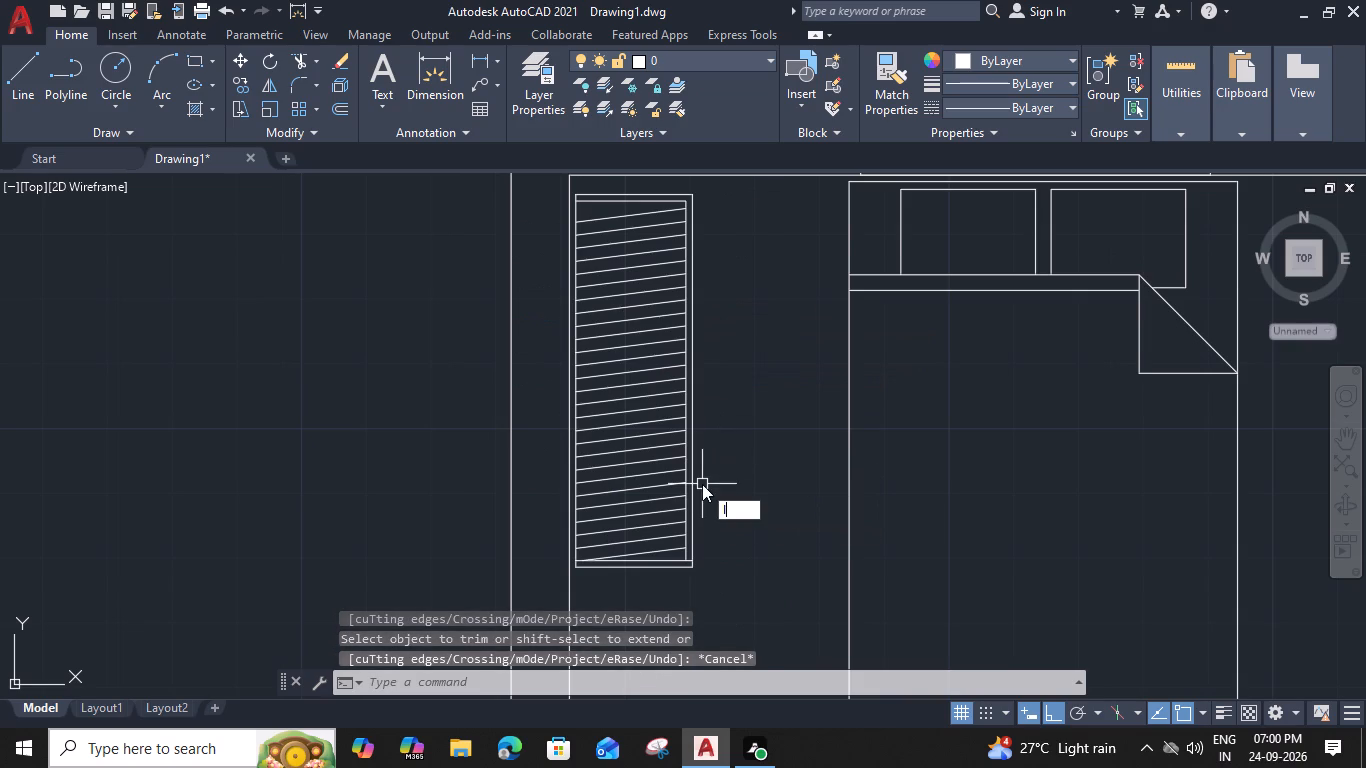
{"action": "left_click", "coordinate": [629, 216]}
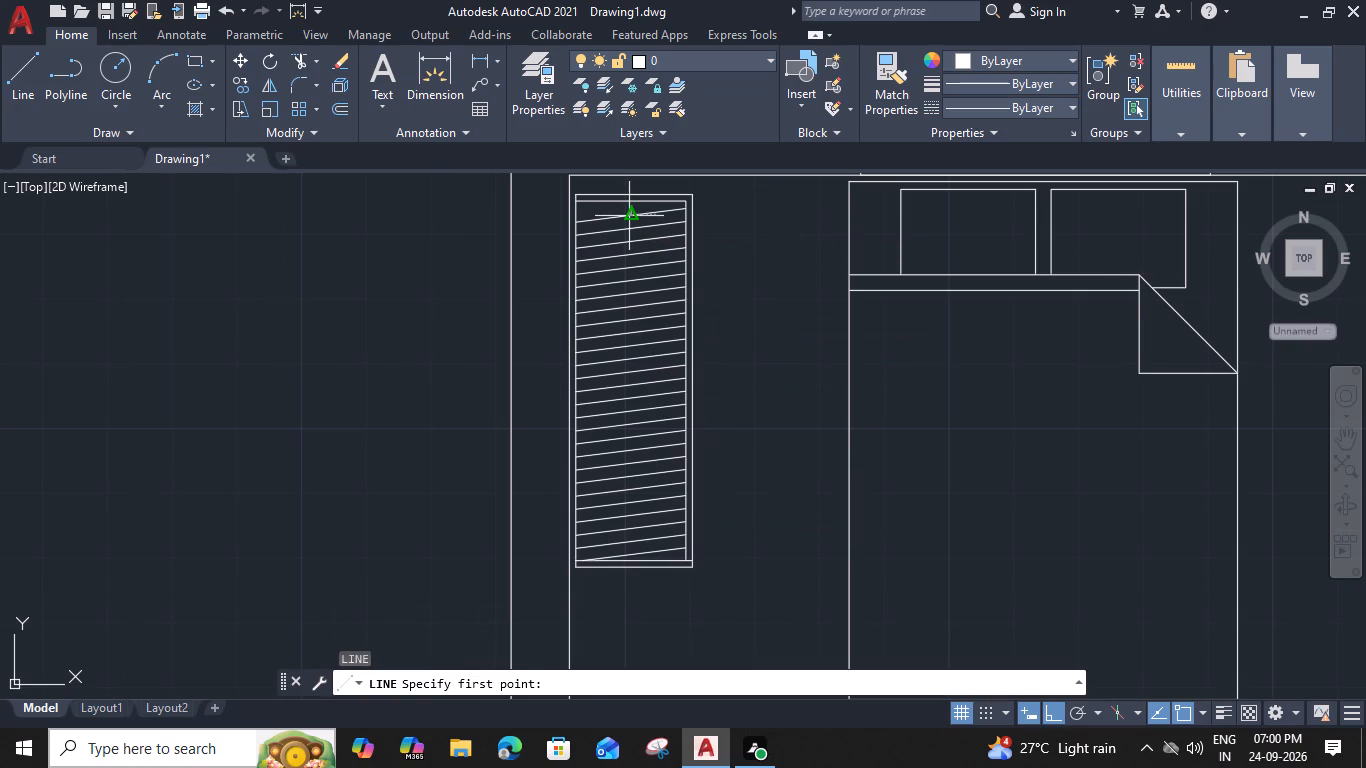
{"action": "left_click", "coordinate": [633, 555]}
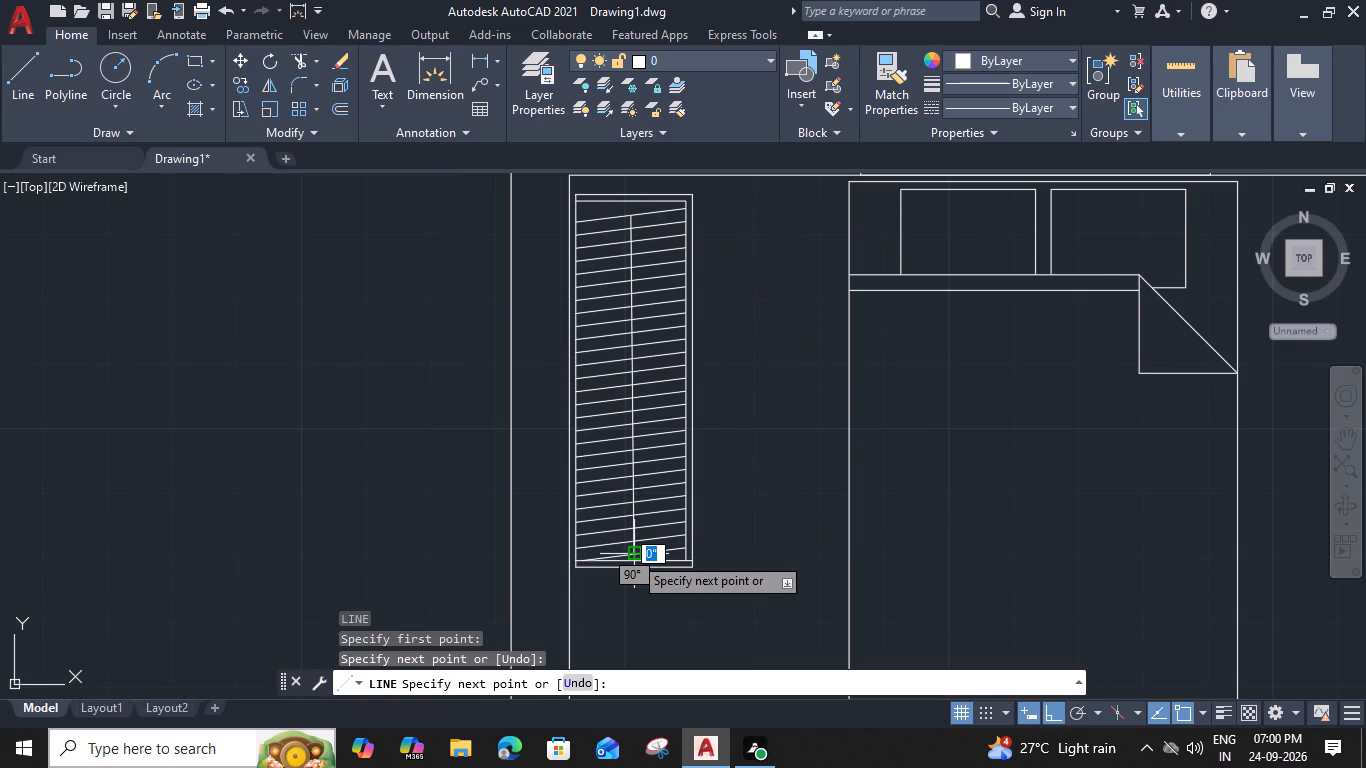
{"action": "key", "text": "Escape"}
Group the whole cabinet, including its double outline, slanted lines and middle line, as one object.
{"action": "scroll", "coordinate": [639, 387], "scroll_direction": "down", "scroll_amount": 2}
{"action": "scroll", "coordinate": [682, 336], "scroll_direction": "up", "scroll_amount": 3}
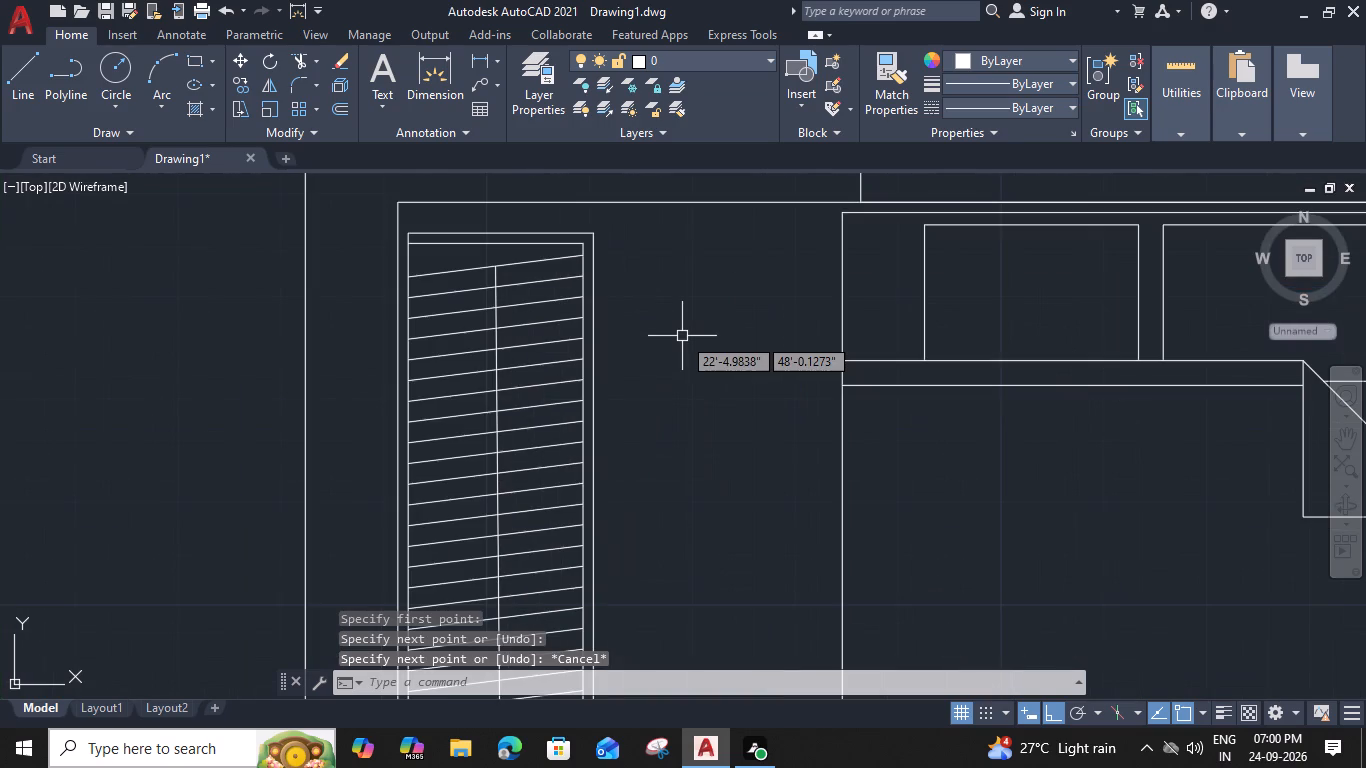
{"action": "left_click", "coordinate": [638, 216]}
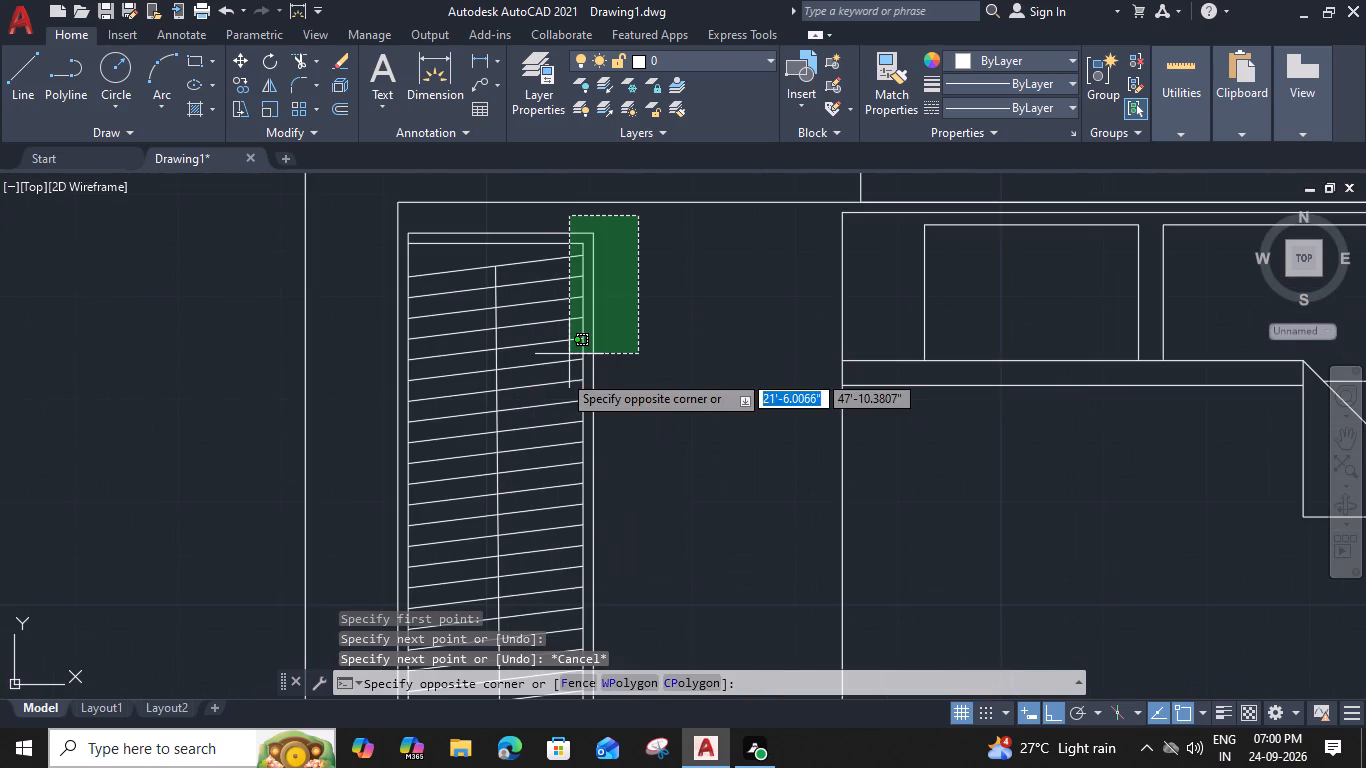
{"action": "scroll", "coordinate": [428, 445], "scroll_direction": "down", "scroll_amount": 1}
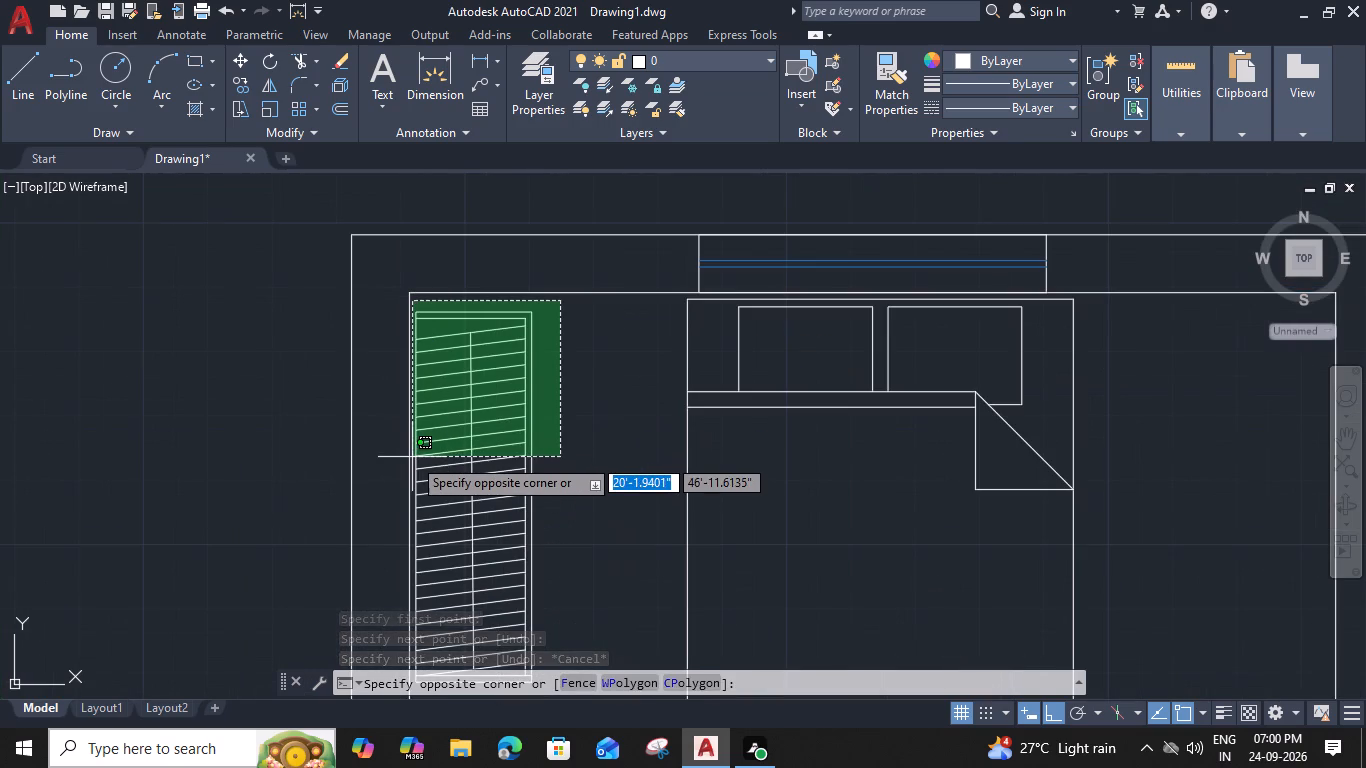
{"action": "middle_click_drag", "start_coordinate": [437, 513], "coordinate": [511, 296]}
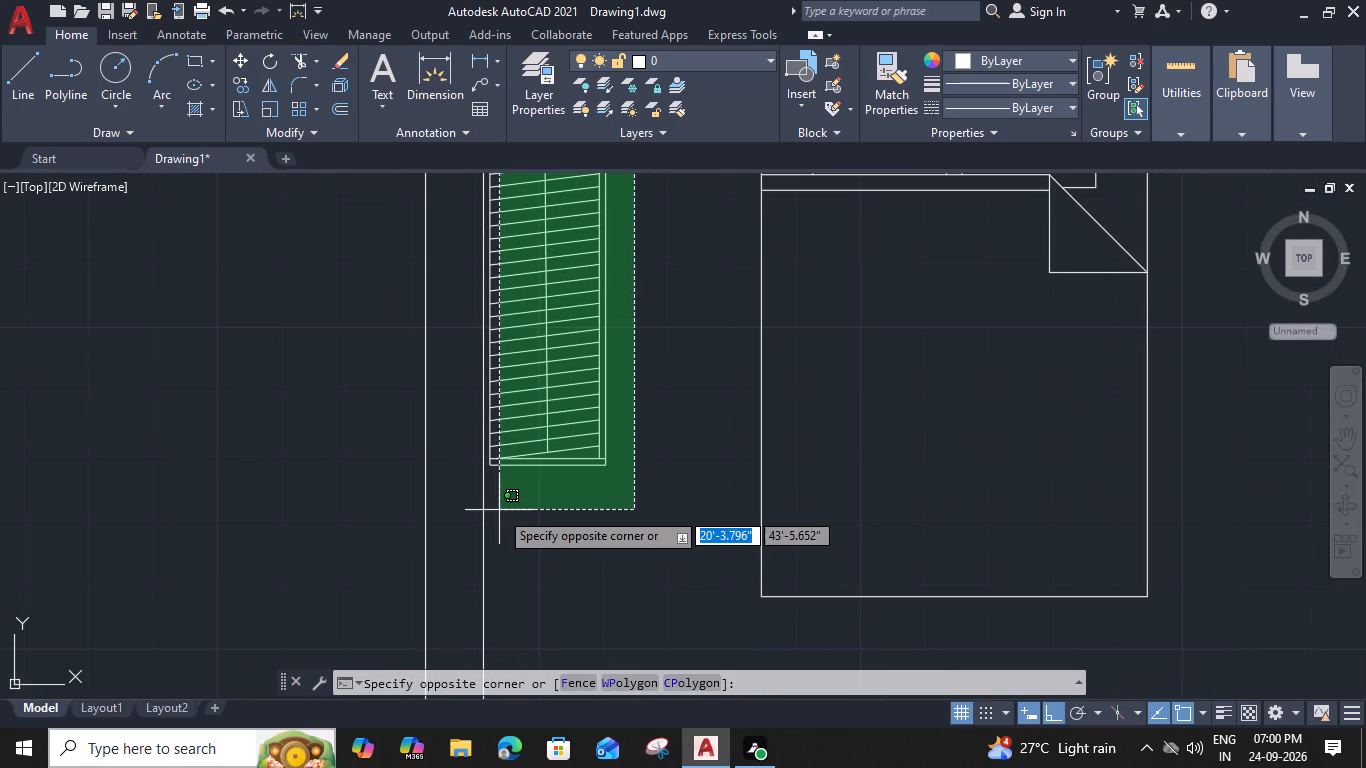
{"action": "scroll", "coordinate": [496, 506], "scroll_direction": "up", "scroll_amount": 1}
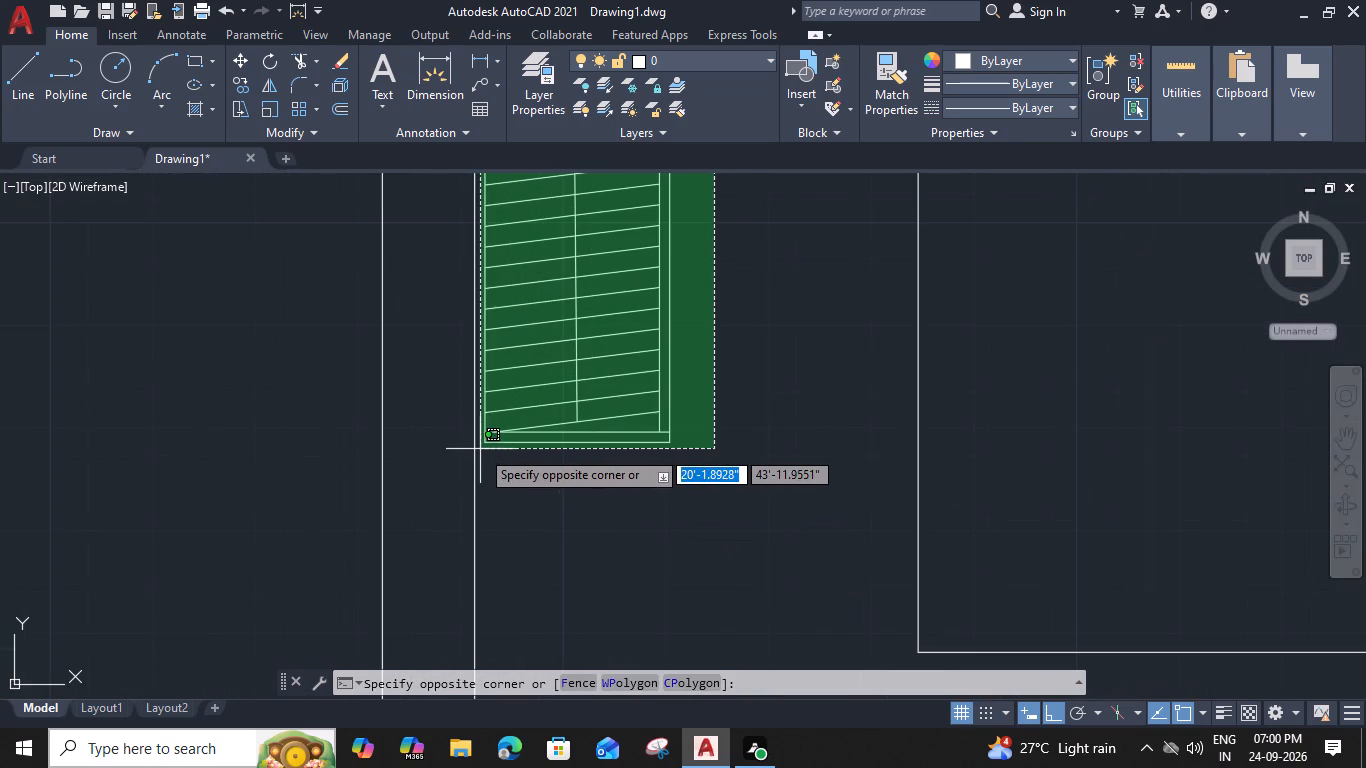
{"action": "left_click", "coordinate": [480, 449]}
{"action": "key", "text": "g"}
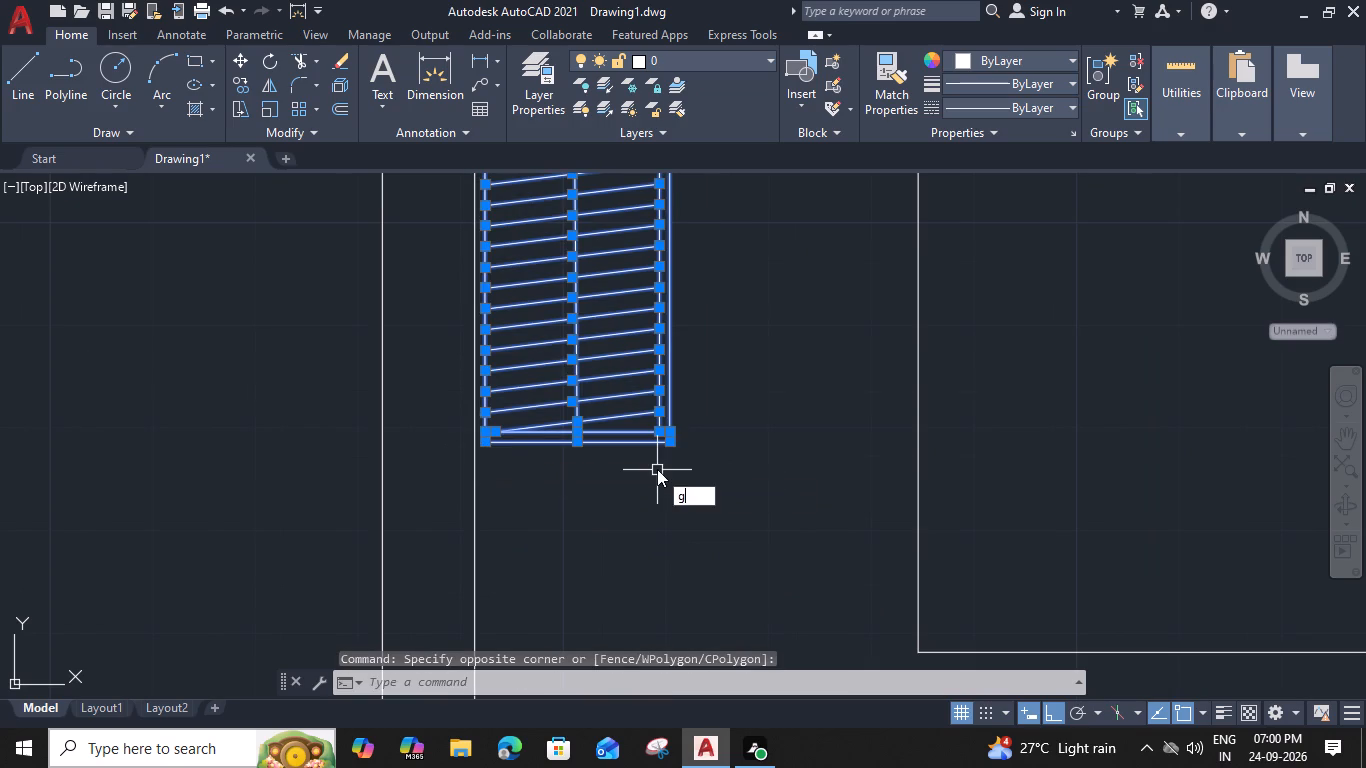
{"action": "key", "text": "space"}
Copy the cabinet group from the upper-left bedroom's inner top-left corner to the upper-right bedroom's matching corner.
{"action": "left_click", "coordinate": [576, 432]}
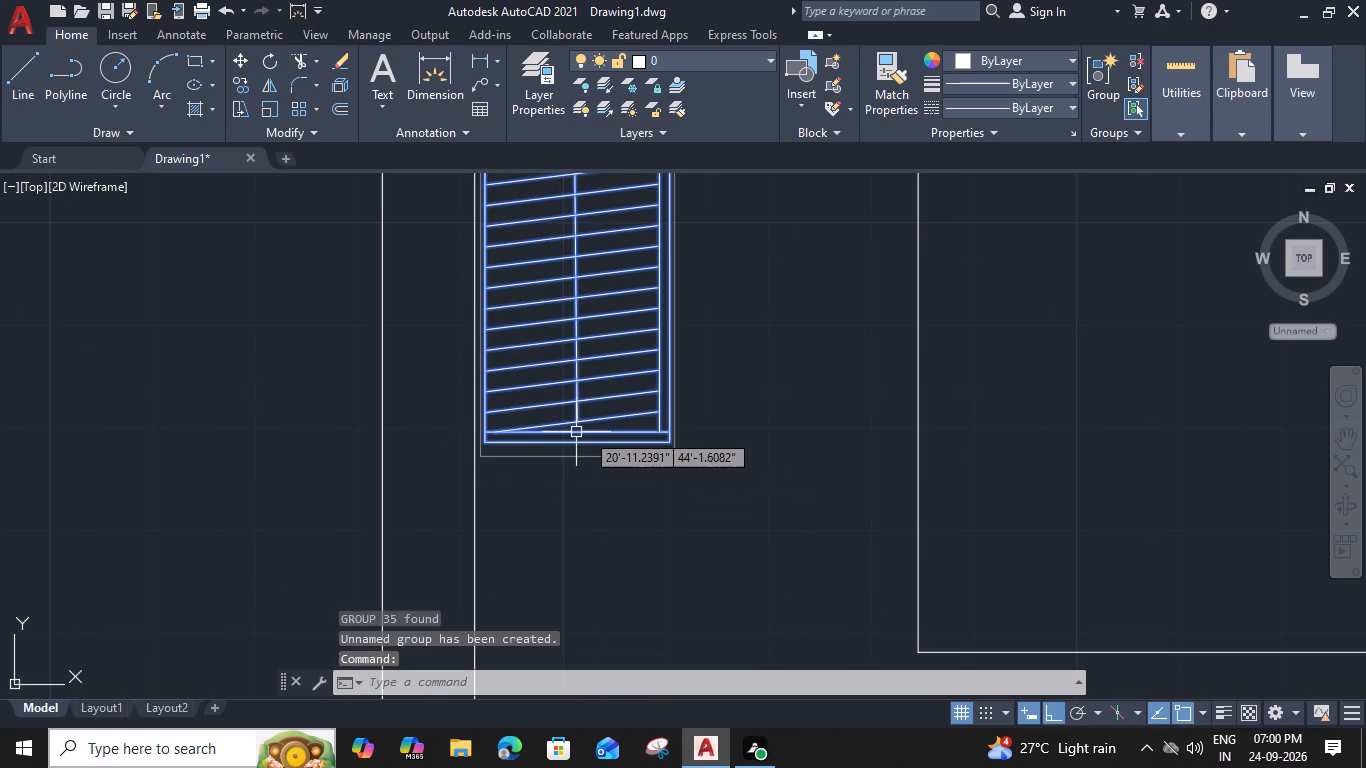
{"action": "type", "text": "co"}
{"action": "key", "text": "space"}
{"action": "scroll", "coordinate": [771, 435], "scroll_direction": "down", "scroll_amount": 3}
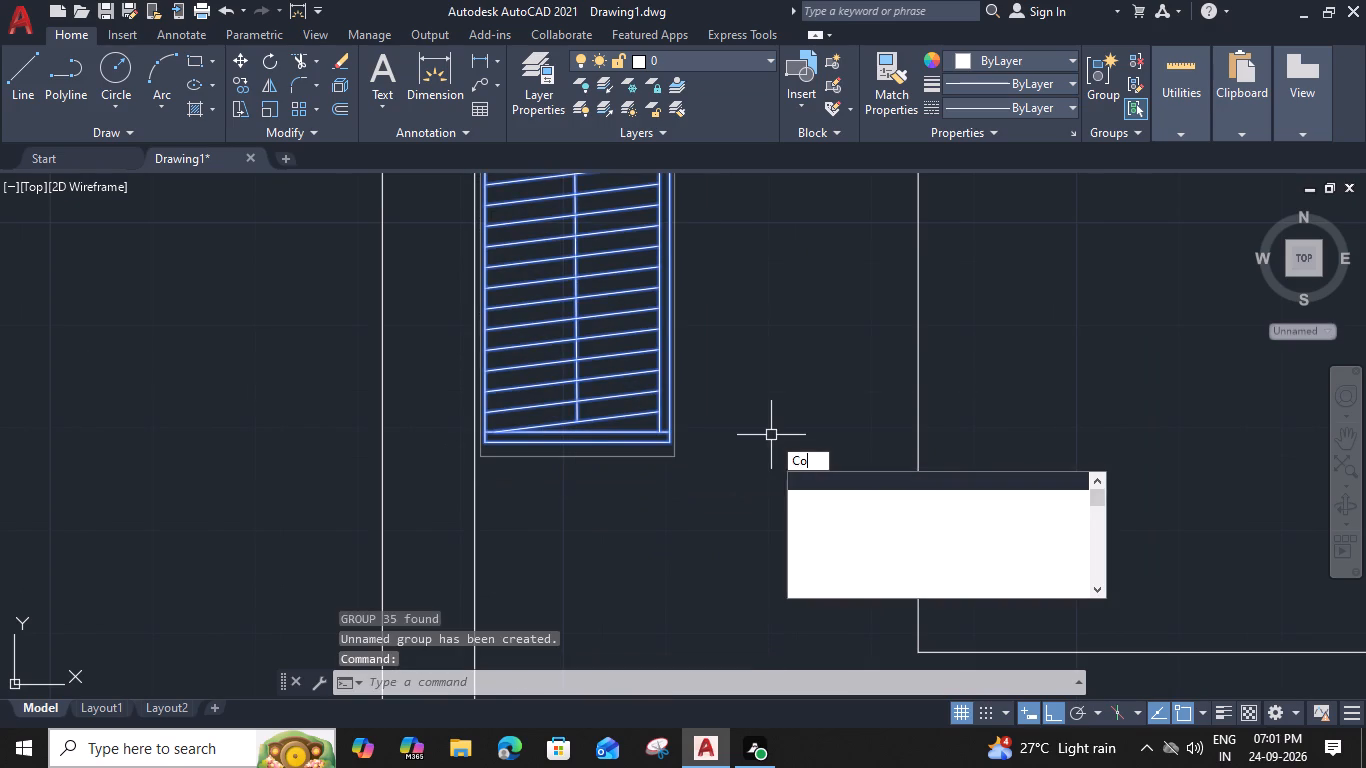
{"action": "middle_click_drag", "start_coordinate": [764, 383], "coordinate": [754, 494]}
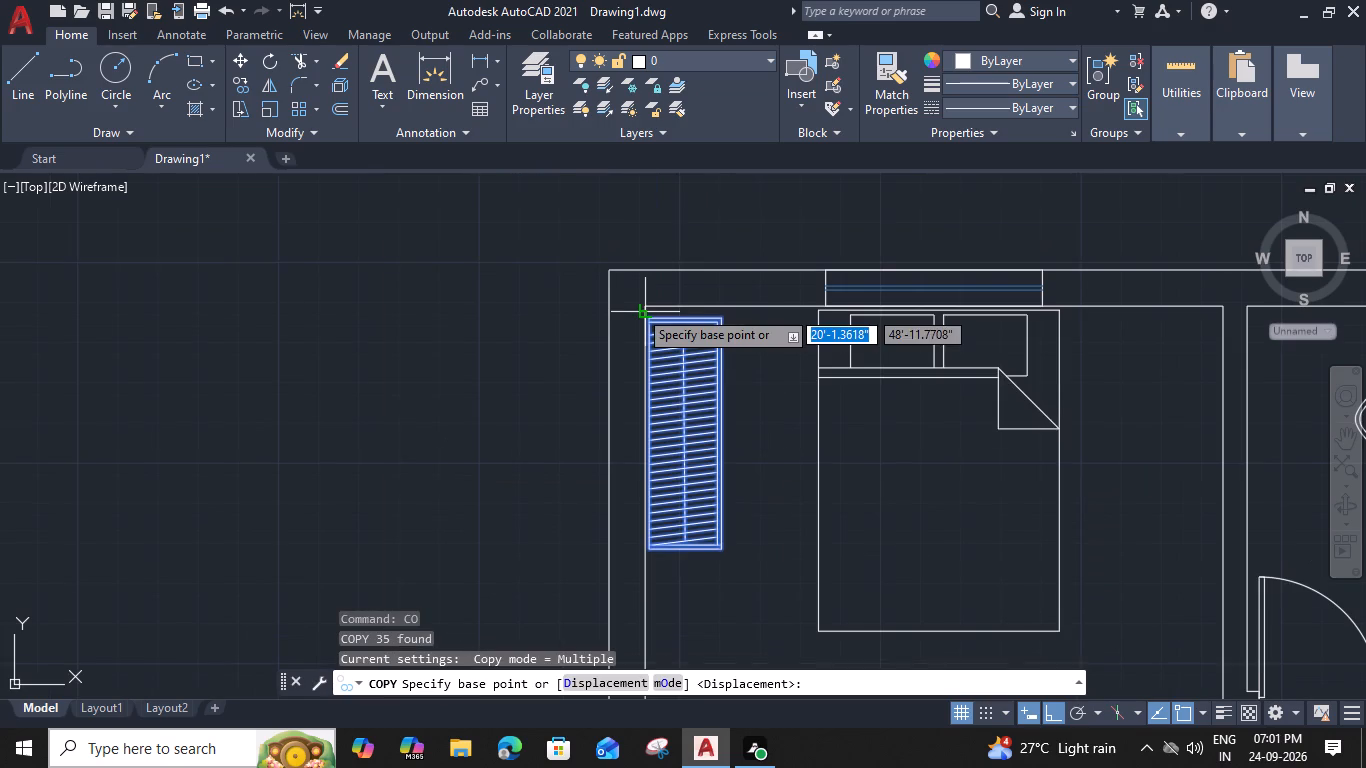
{"action": "left_click", "coordinate": [645, 304]}
{"action": "scroll", "coordinate": [710, 306], "scroll_direction": "down", "scroll_amount": 3}
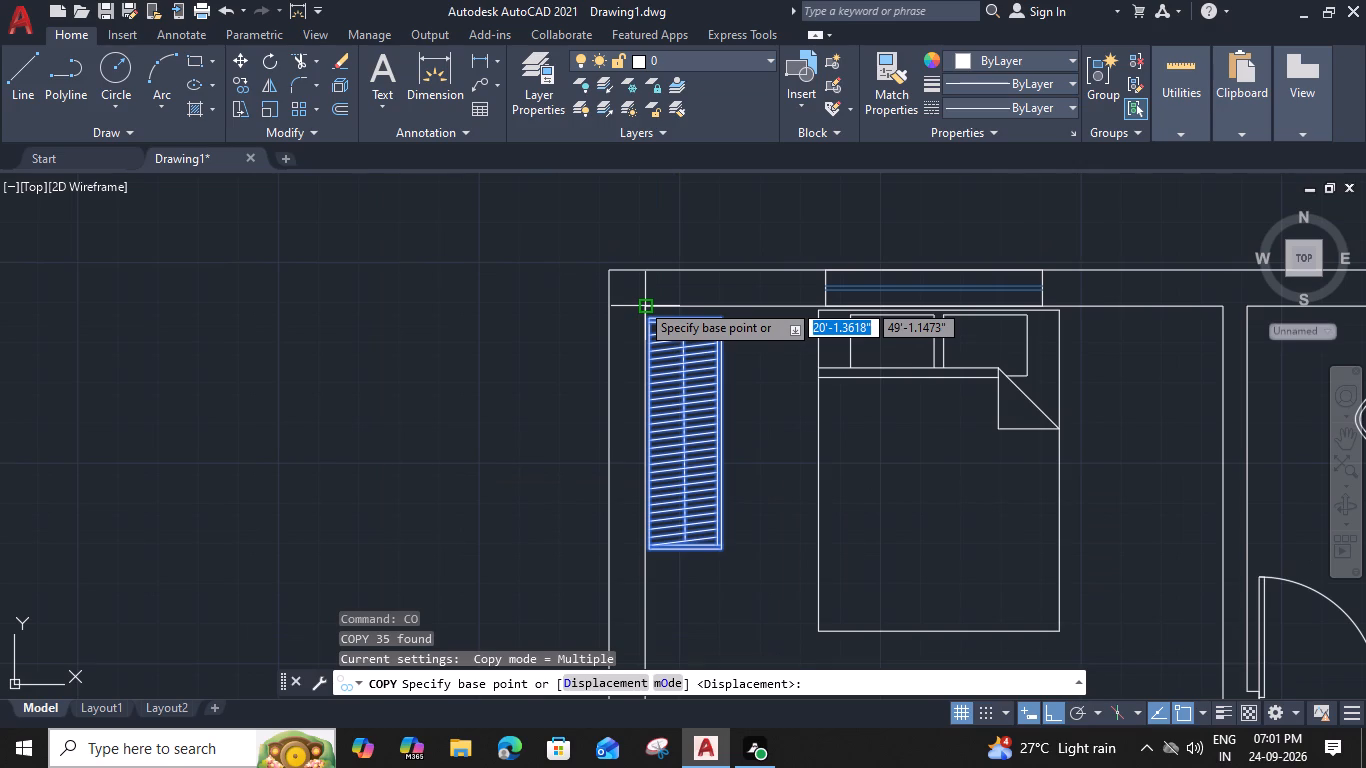
{"action": "scroll", "coordinate": [922, 321], "scroll_direction": "up", "scroll_amount": 4}
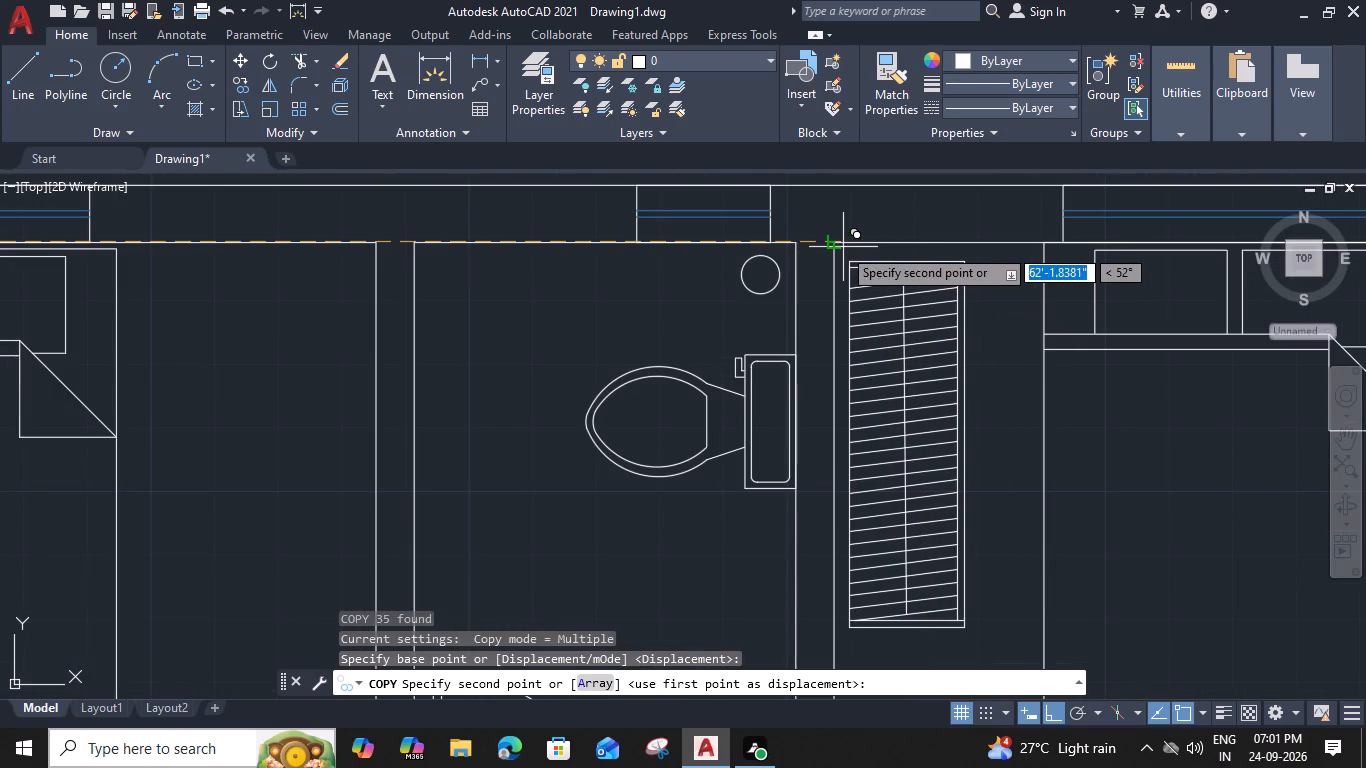
{"action": "left_click", "coordinate": [837, 243]}
{"action": "key", "text": "Escape"}
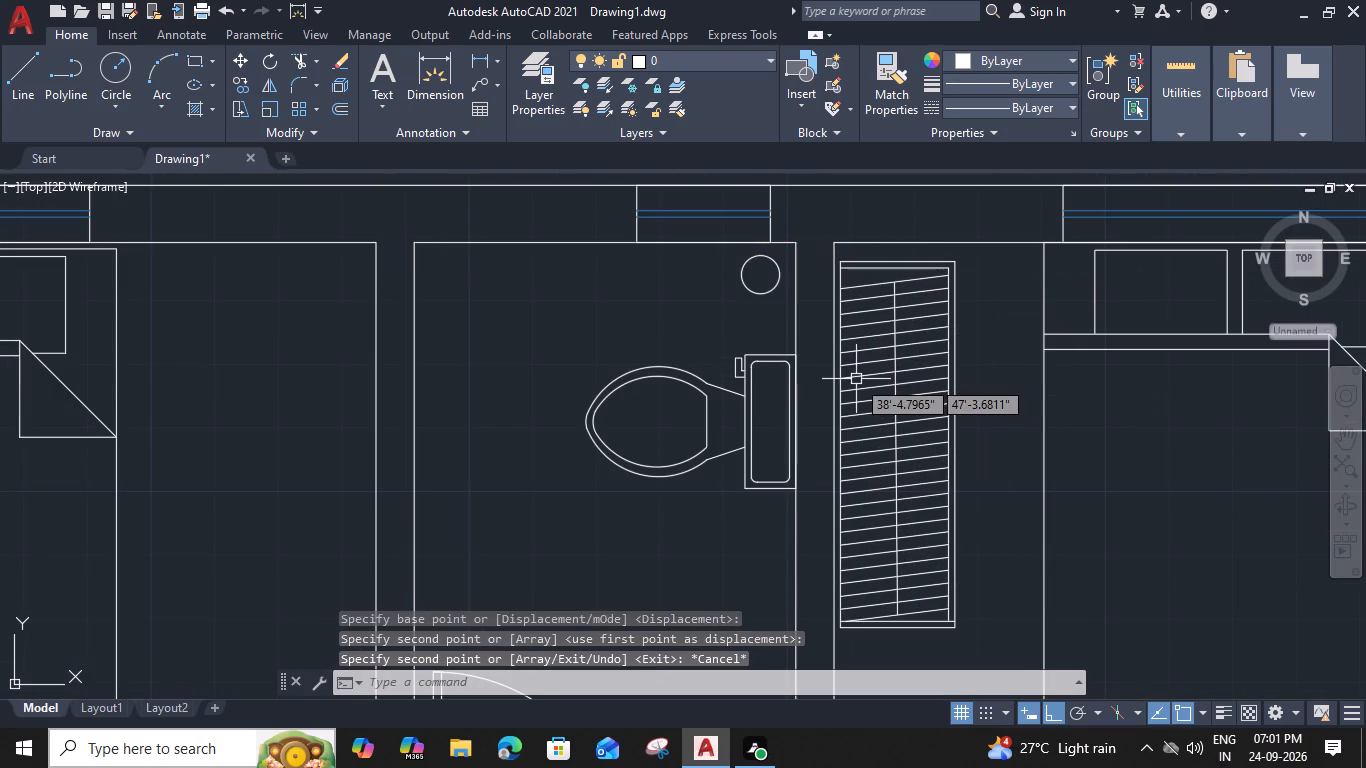
Draw a direction line in red 153,27,30 along the stairs, from the upper flight's outer riser through the side flight to the lower flight's middle riser.
{"action": "scroll", "coordinate": [856, 379], "scroll_direction": "down", "scroll_amount": 3}
{"action": "middle_click_drag", "start_coordinate": [782, 527], "coordinate": [646, 384]}
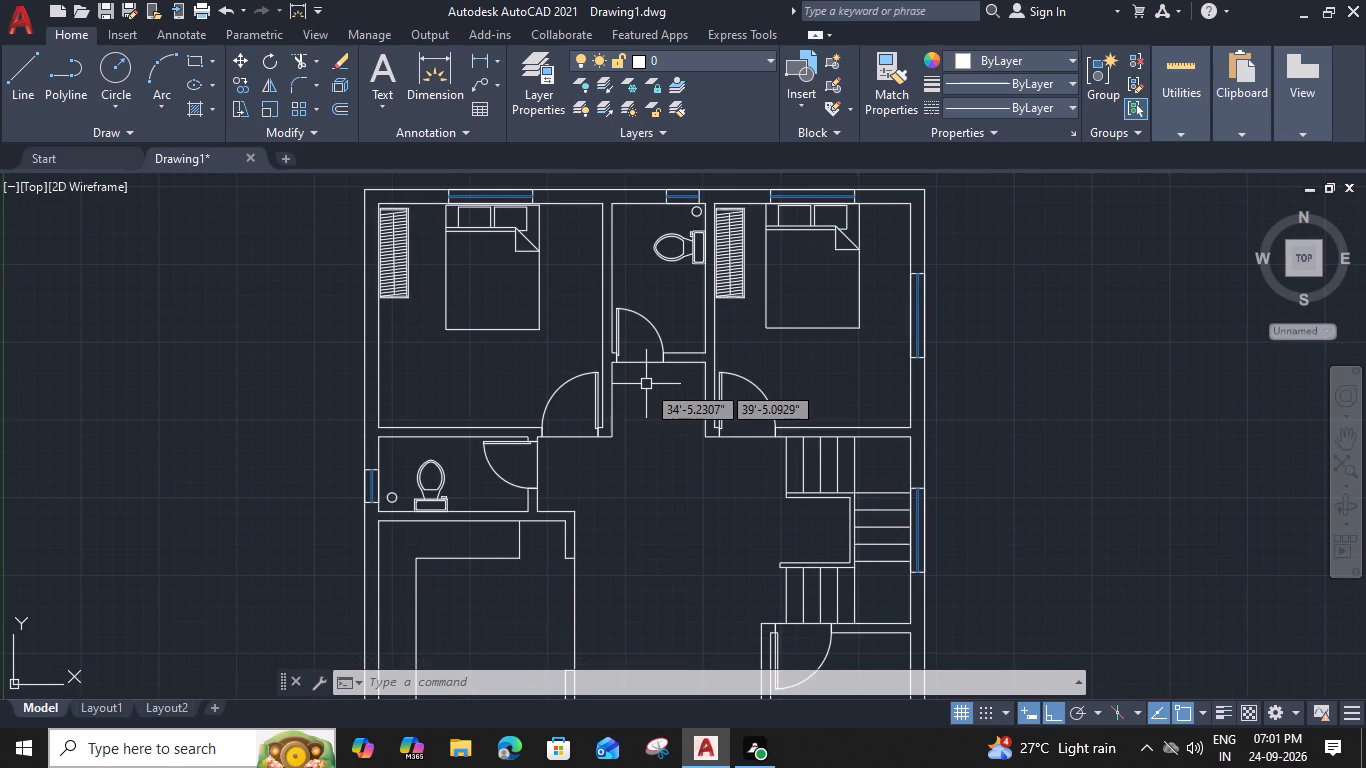
{"action": "middle_click_drag", "start_coordinate": [646, 384], "coordinate": [632, 382]}
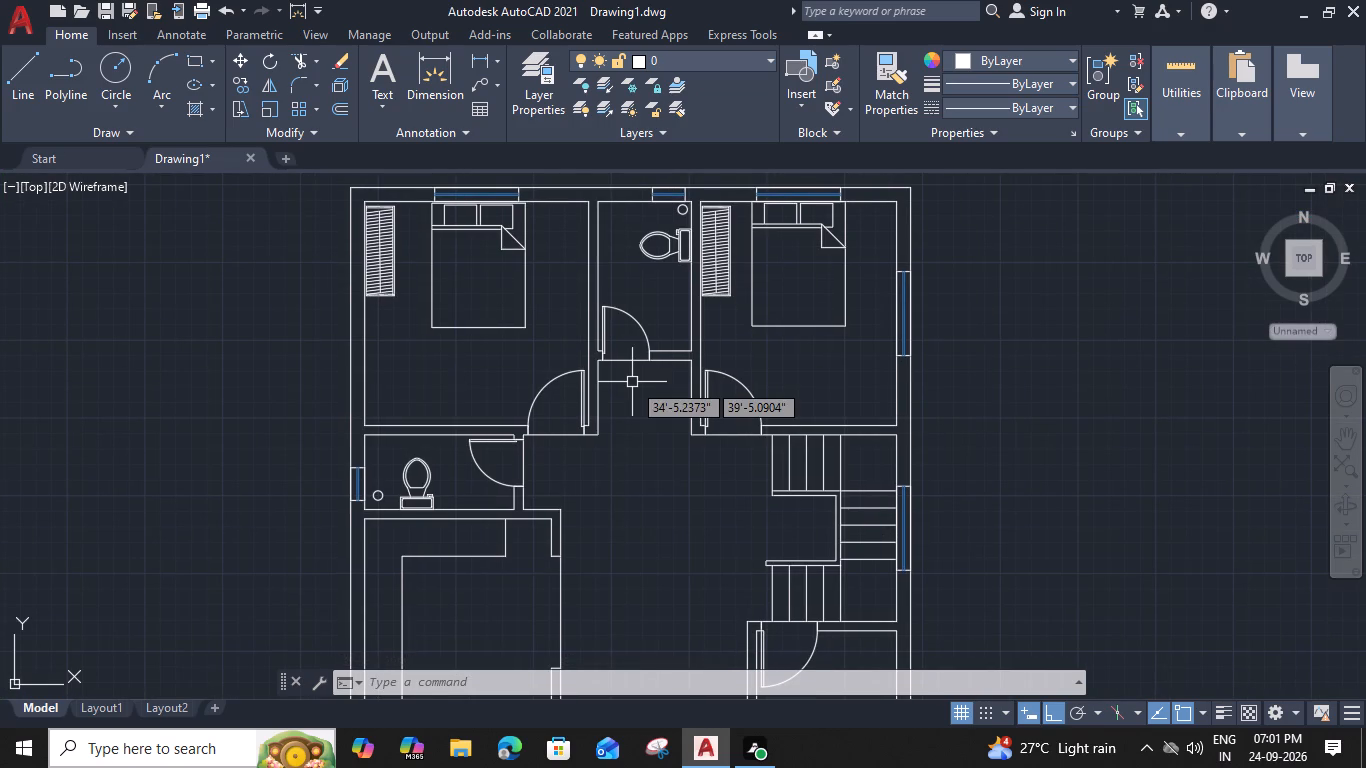
{"action": "middle_click_drag", "start_coordinate": [636, 498], "coordinate": [647, 387]}
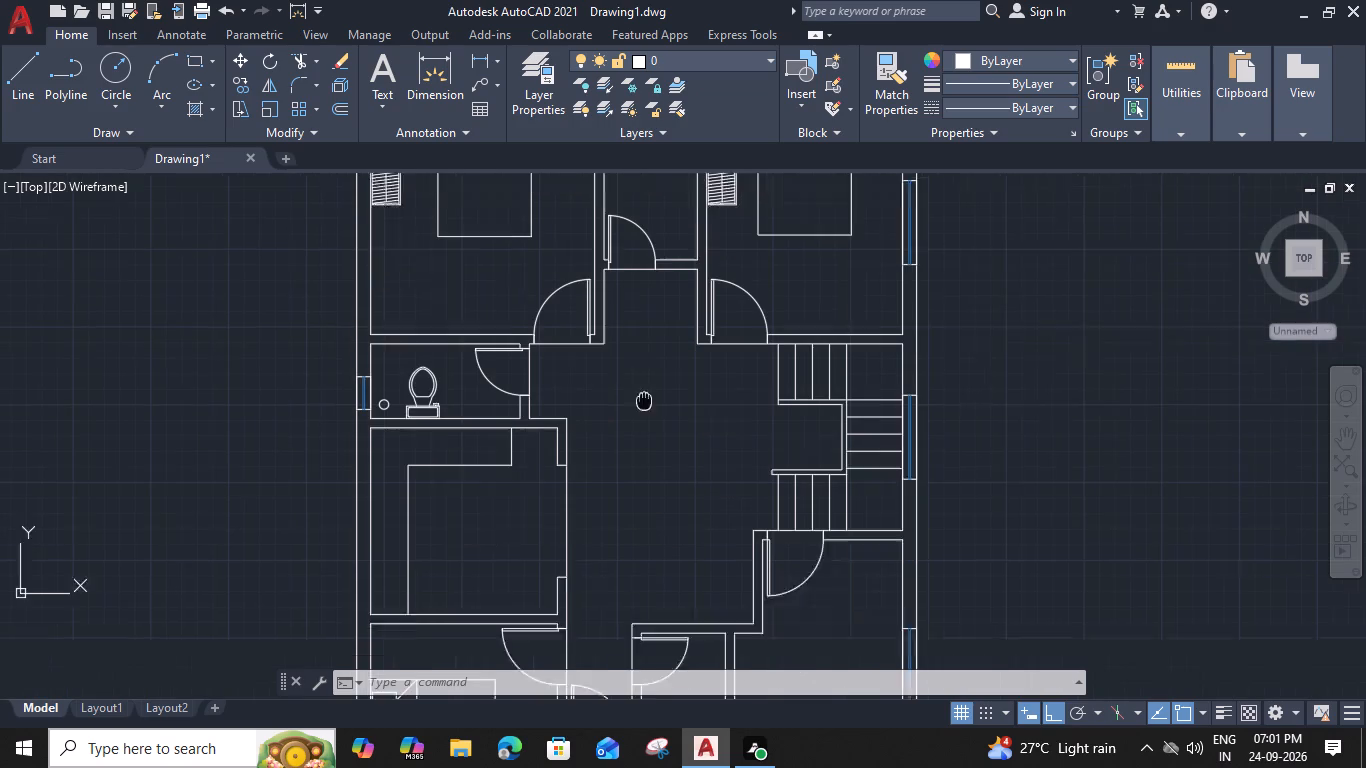
{"action": "middle_click_drag", "start_coordinate": [647, 387], "coordinate": [648, 372]}
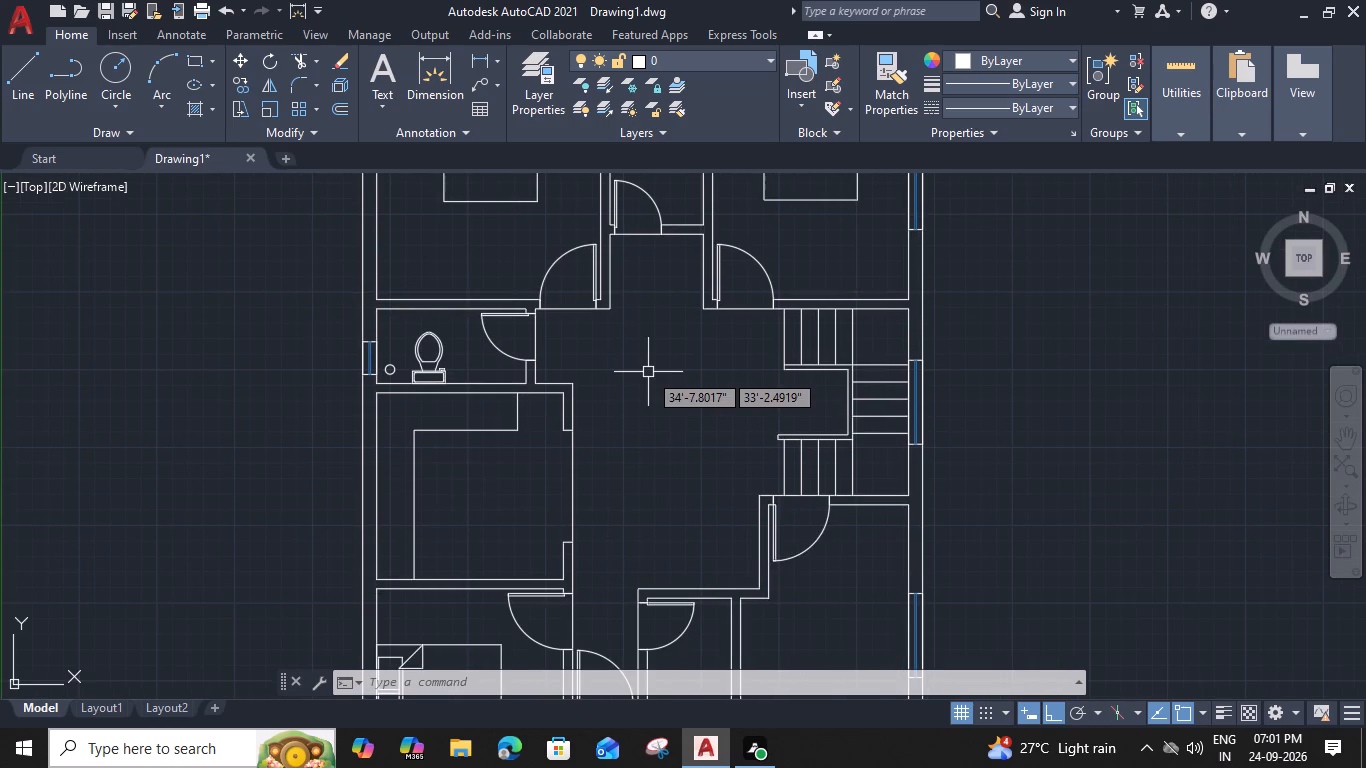
{"action": "middle_click_drag", "start_coordinate": [666, 509], "coordinate": [666, 506]}
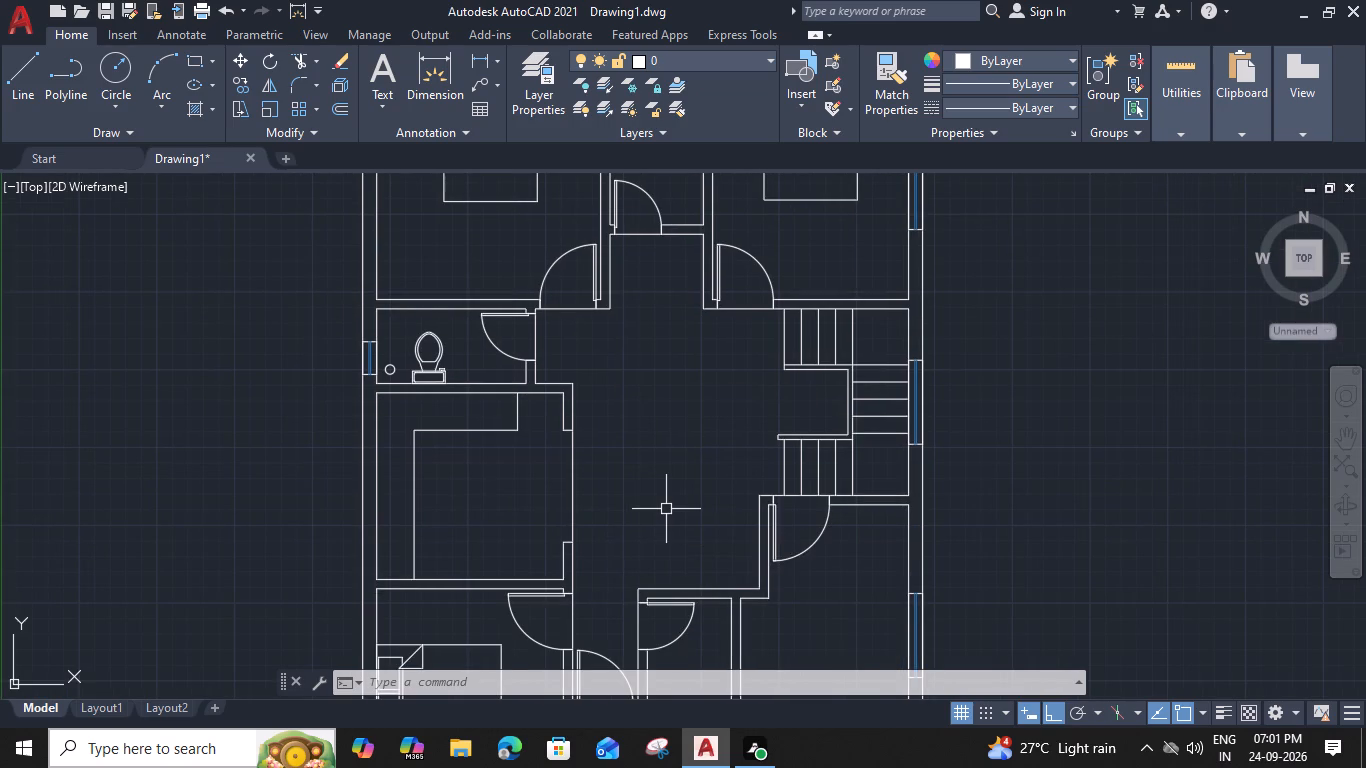
{"action": "middle_click_drag", "start_coordinate": [666, 506], "coordinate": [669, 467]}
{"action": "scroll", "coordinate": [771, 289], "scroll_direction": "up", "scroll_amount": 2}
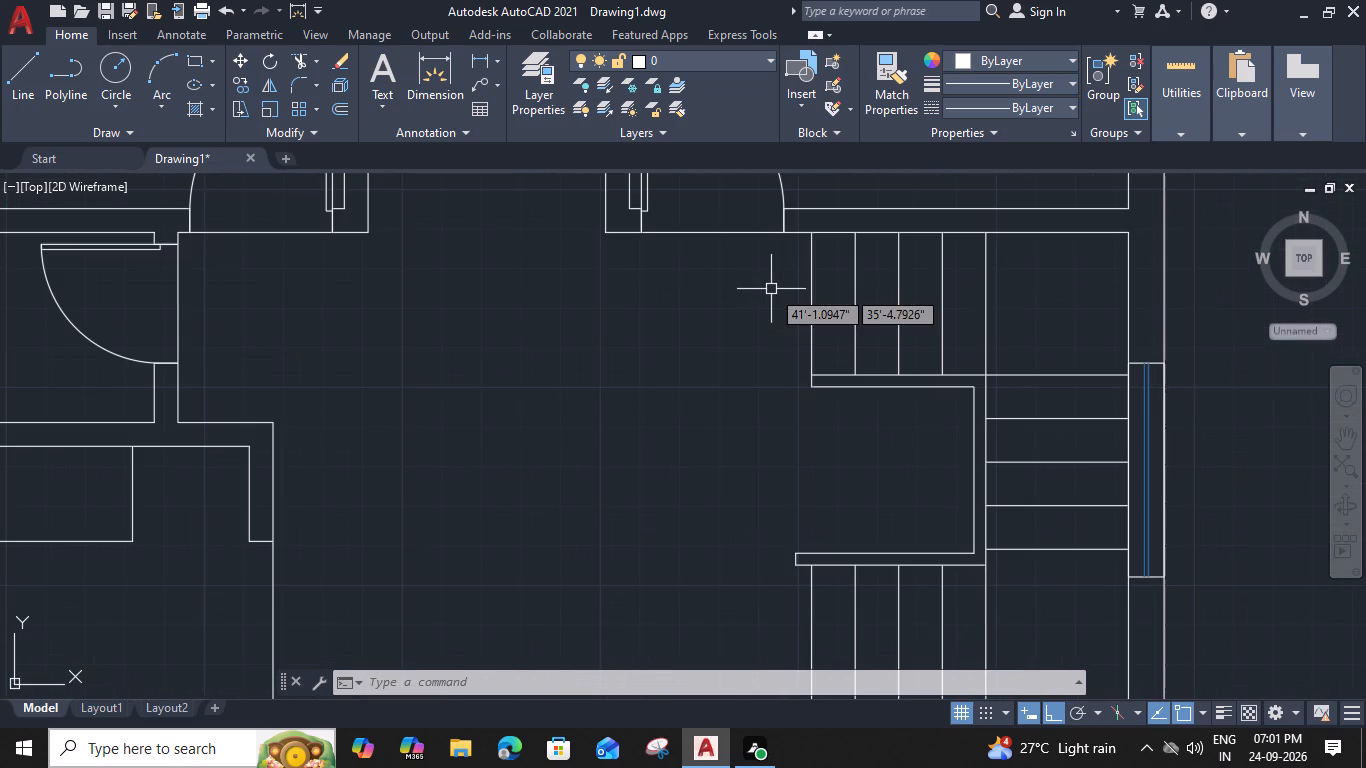
{"action": "type", "text": "l"}
{"action": "key", "text": "space"}
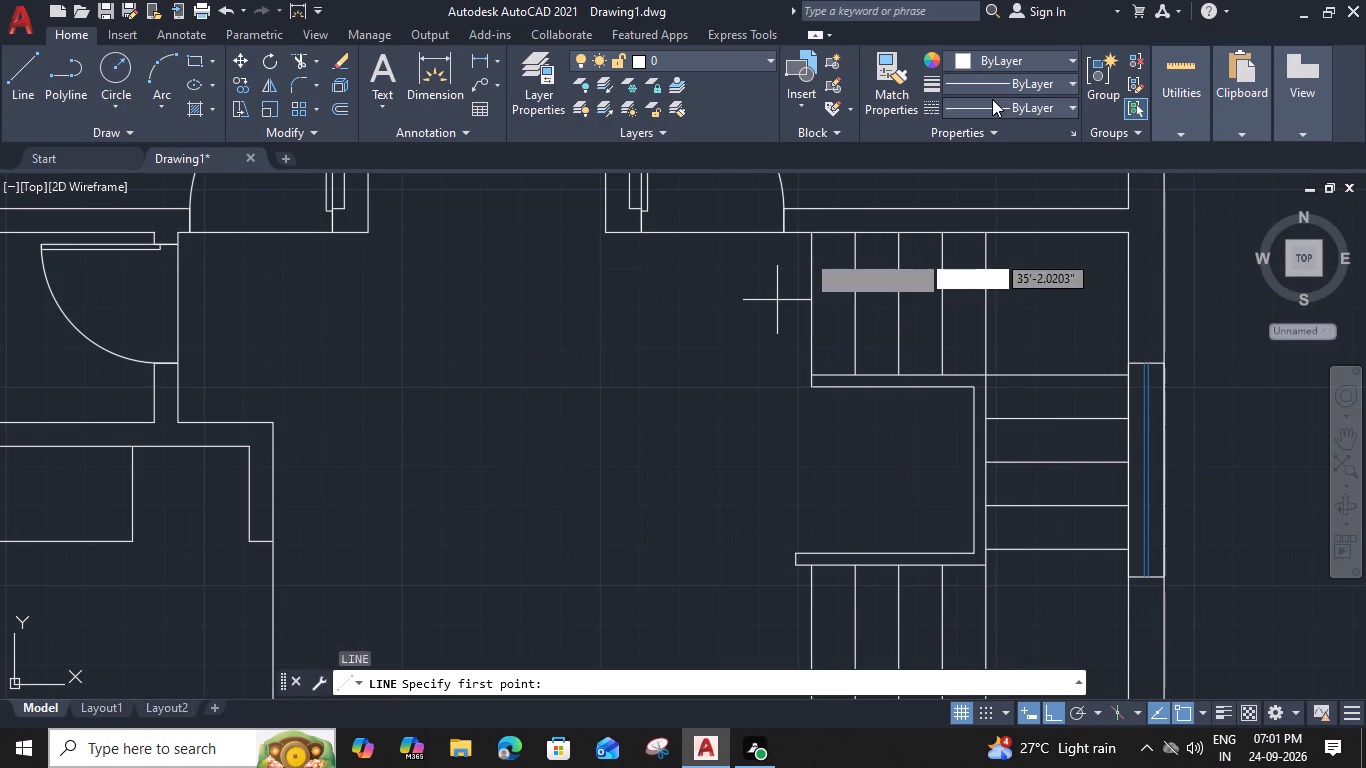
{"action": "left_click", "coordinate": [998, 63]}
{"action": "left_click", "coordinate": [1020, 139]}
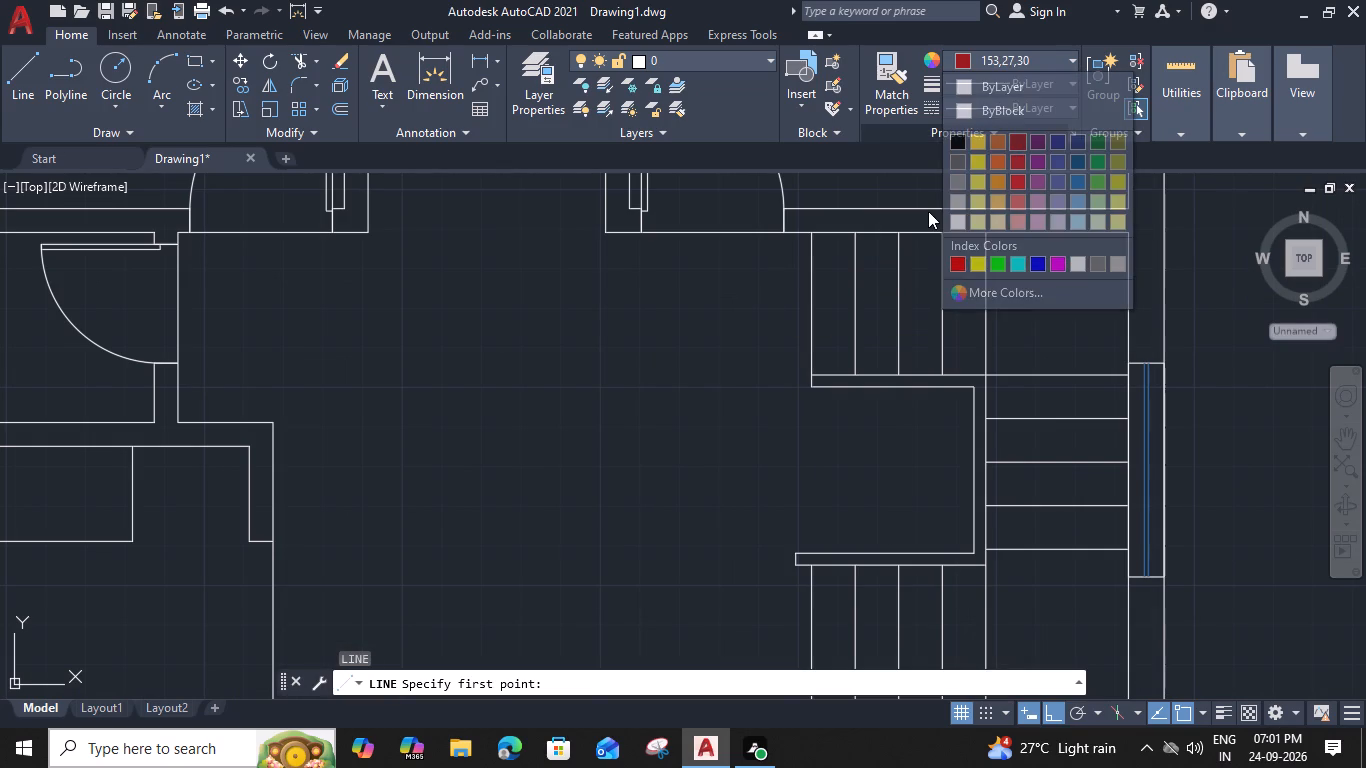
{"action": "left_click", "coordinate": [814, 304]}
{"action": "middle_click_drag", "start_coordinate": [998, 295], "coordinate": [815, 272]}
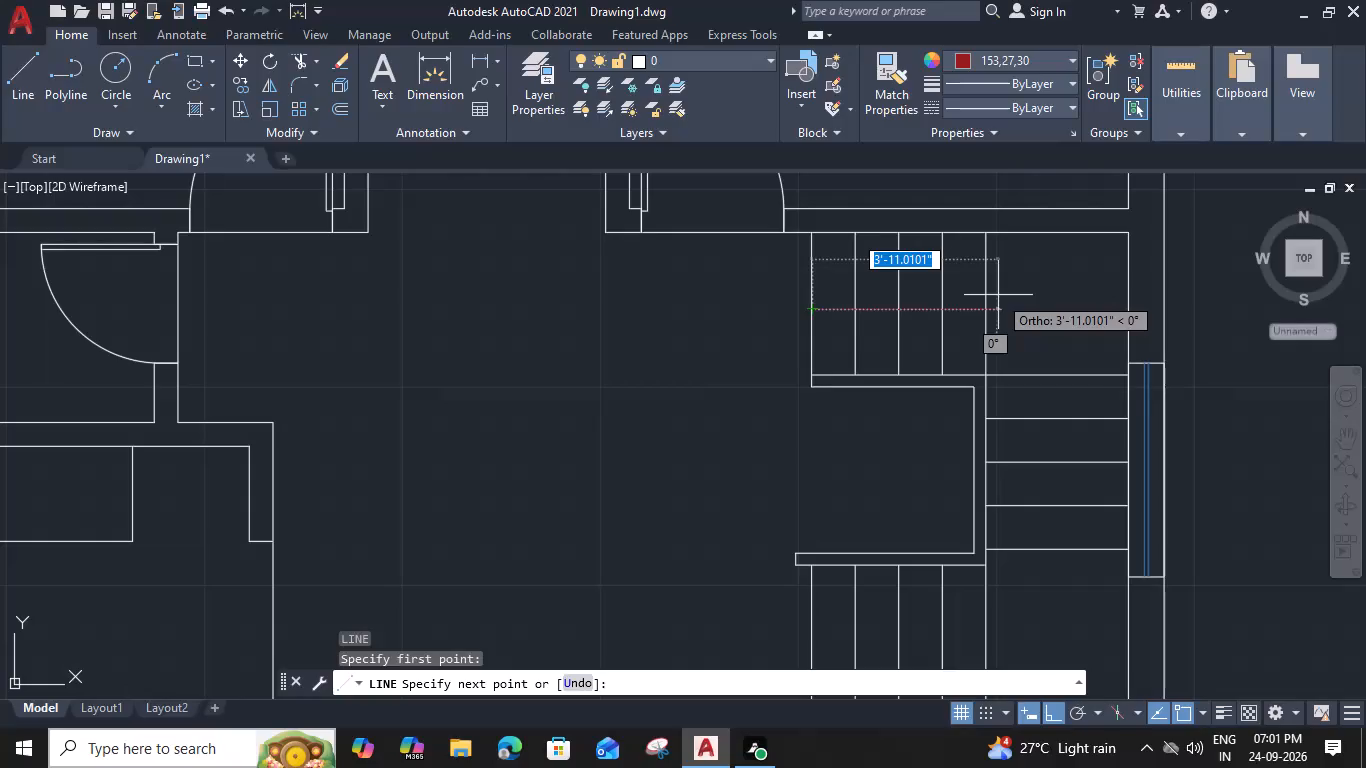
{"action": "middle_click_drag", "start_coordinate": [815, 272], "coordinate": [803, 271]}
{"action": "left_click", "coordinate": [863, 282]}
{"action": "middle_click_drag", "start_coordinate": [854, 573], "coordinate": [863, 426]}
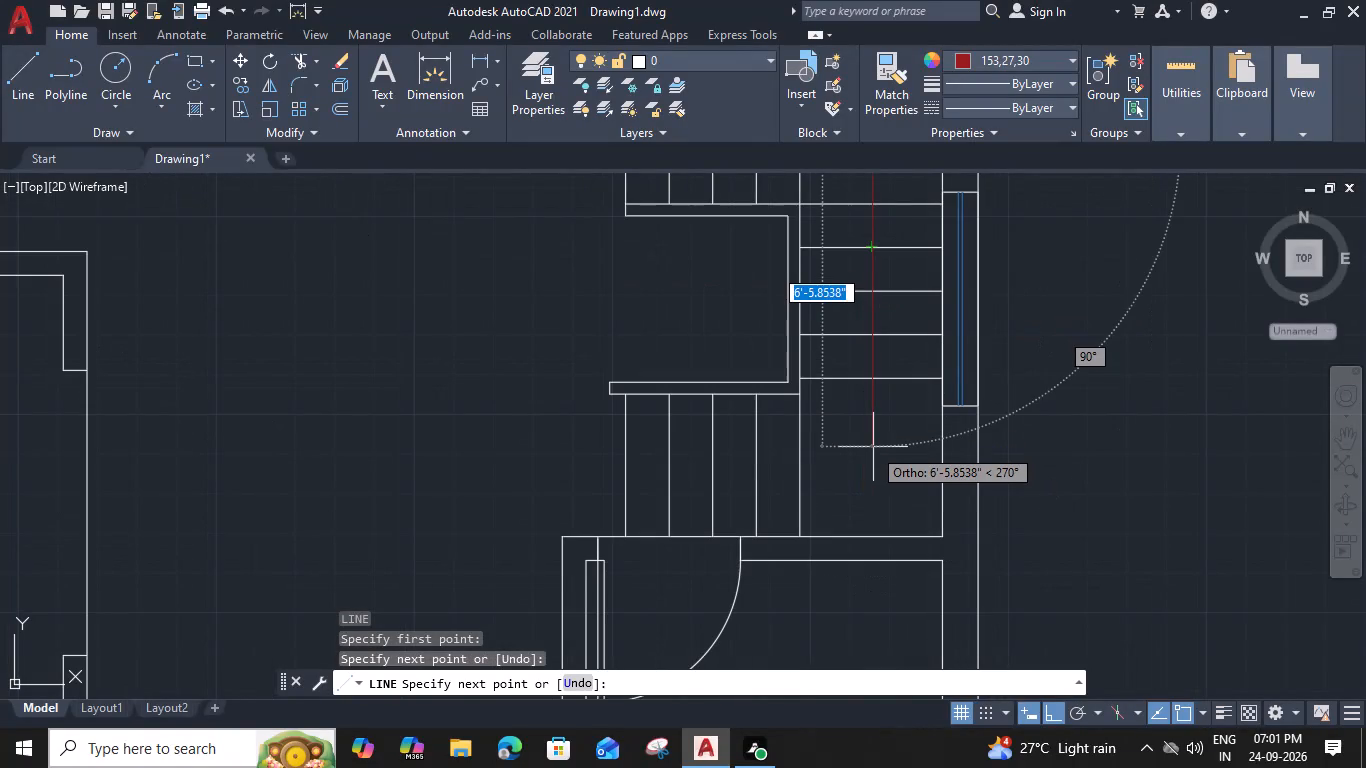
{"action": "left_click", "coordinate": [873, 449]}
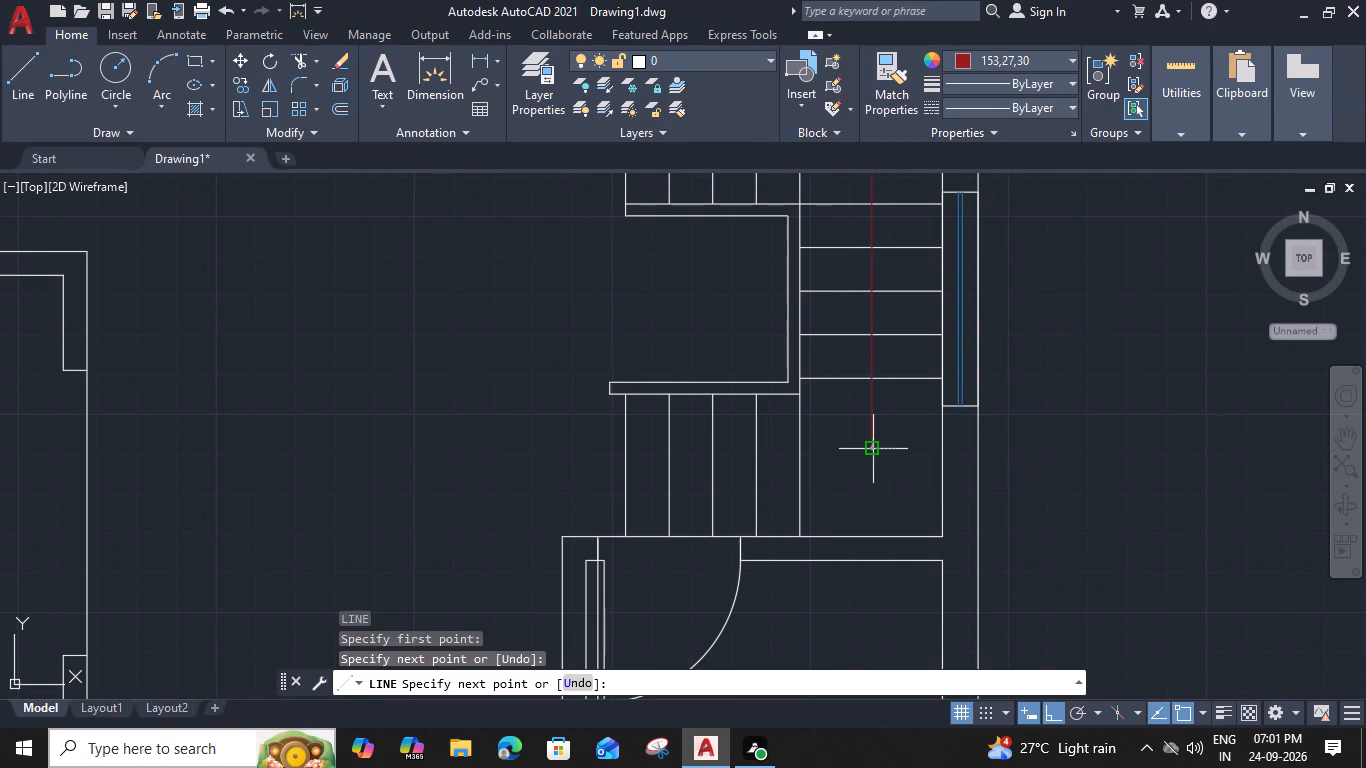
{"action": "left_click", "coordinate": [712, 451]}
{"action": "key", "text": "Escape"}
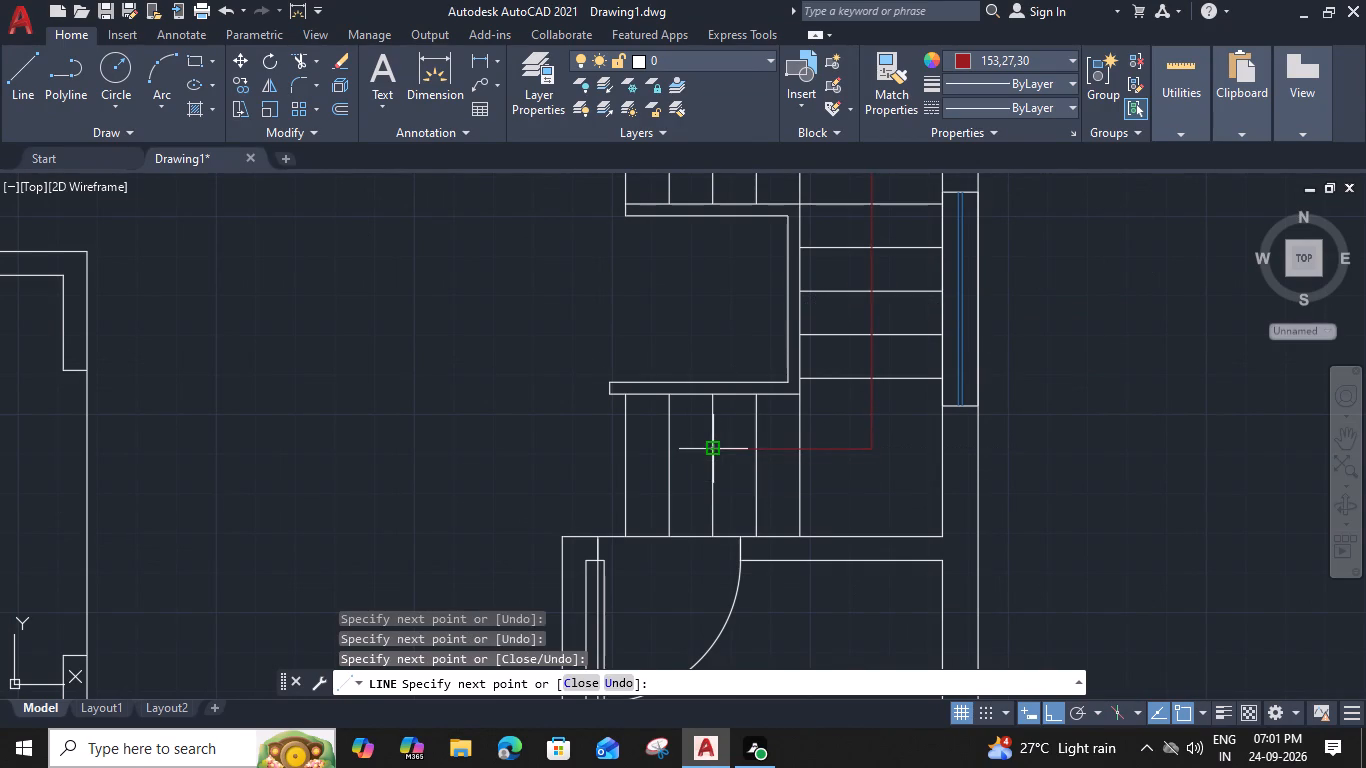
Draw two slanted red arrowhead lines on the lower flight, from the second-outermost riser's midpoint to points above and below on the middle riser.
{"action": "middle_click_drag", "start_coordinate": [686, 478], "coordinate": [726, 472]}
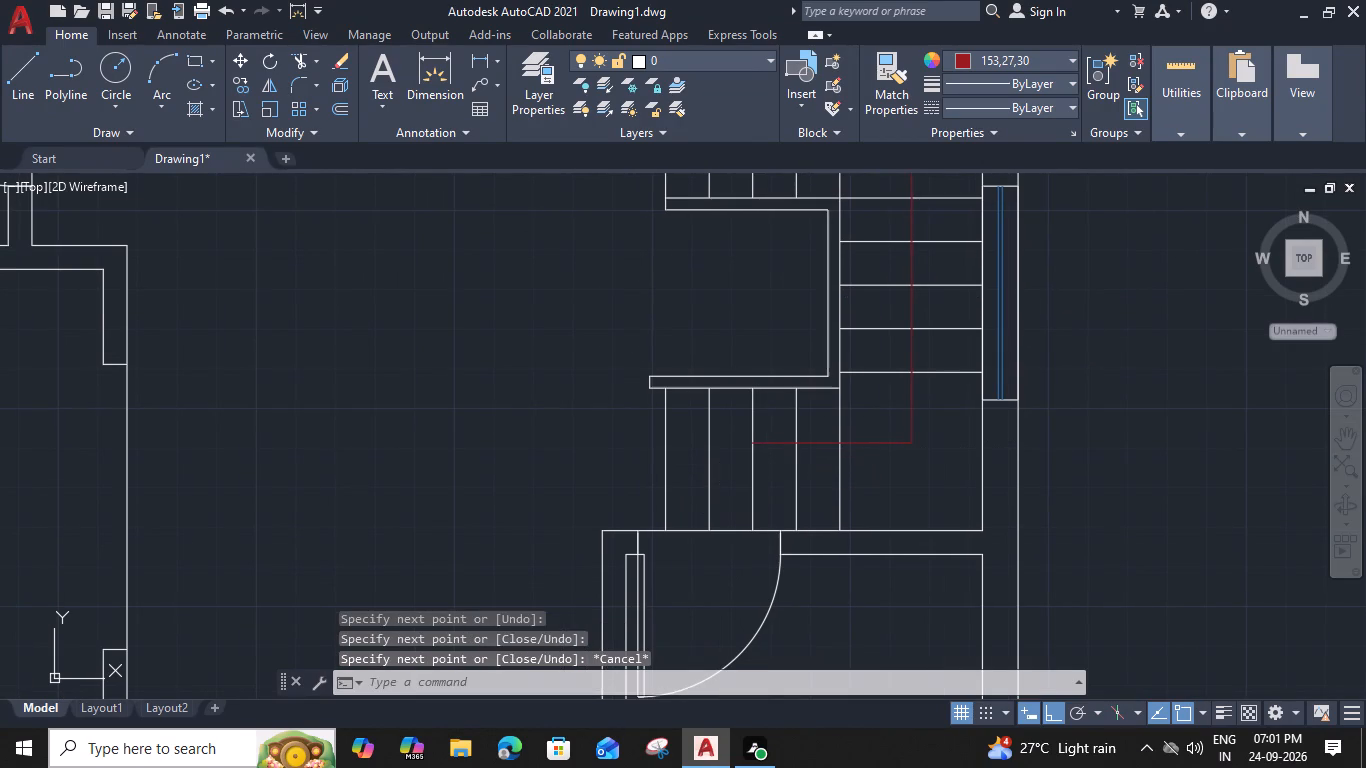
{"action": "type", "text": "l"}
{"action": "key", "text": "space"}
{"action": "scroll", "coordinate": [730, 457], "scroll_direction": "up", "scroll_amount": 3}
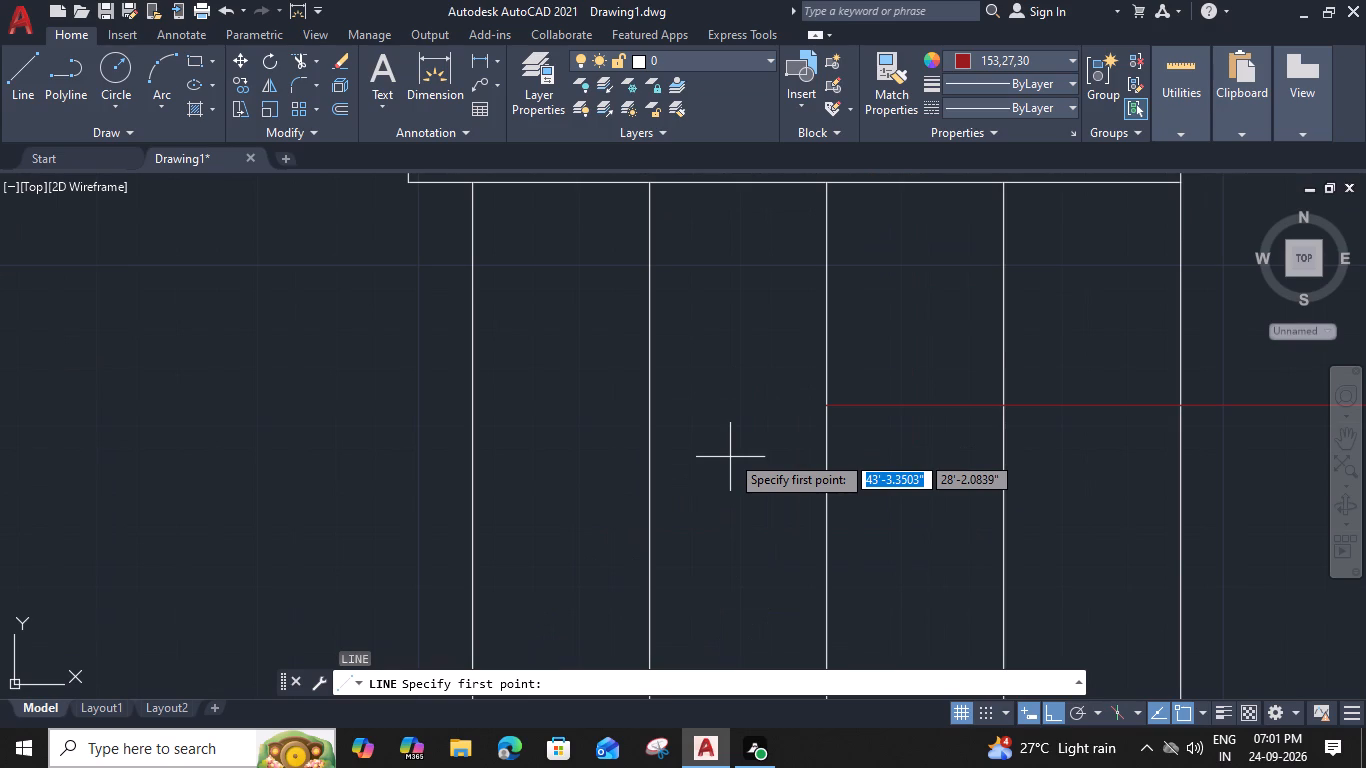
{"action": "scroll", "coordinate": [654, 470], "scroll_direction": "down", "scroll_amount": 2}
{"action": "left_click", "coordinate": [654, 470]}
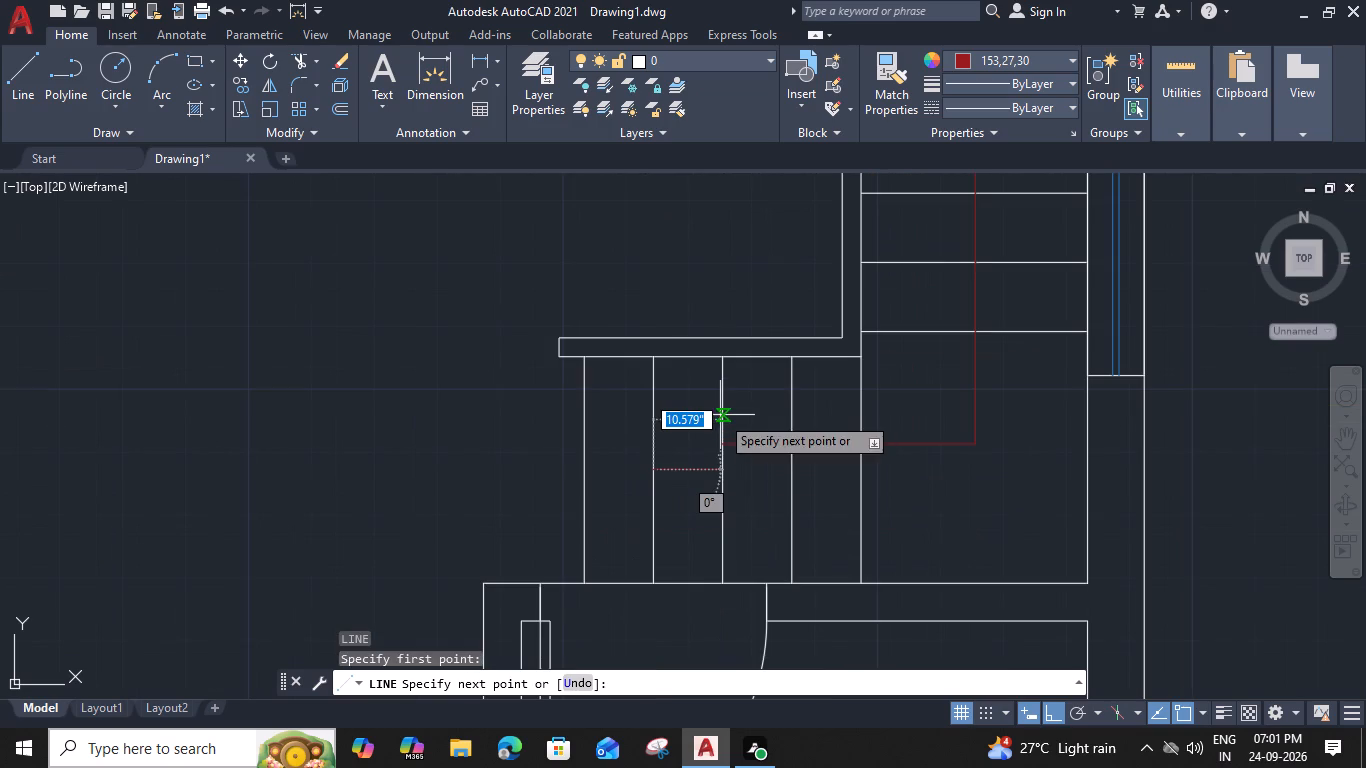
{"action": "left_click", "coordinate": [720, 415]}
{"action": "key", "text": "Escape"}
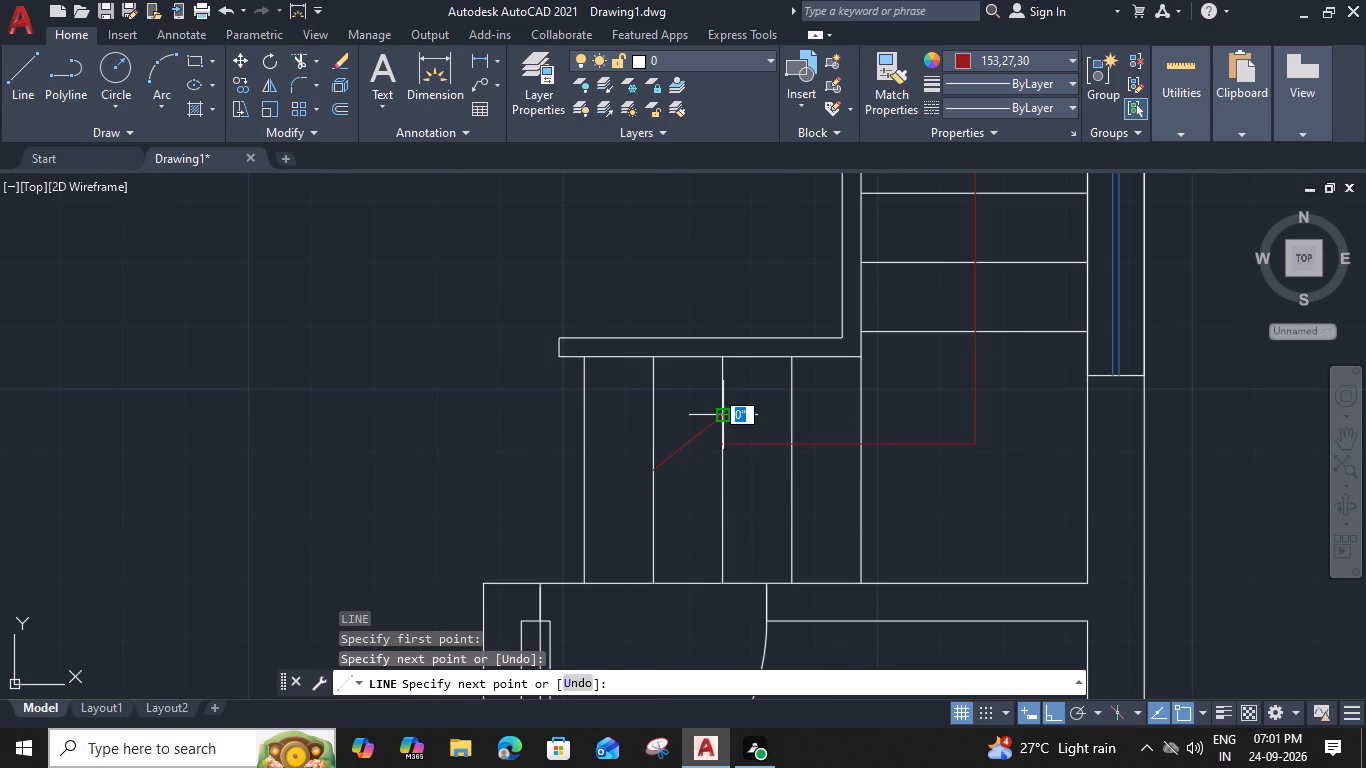
{"action": "key", "text": "space"}
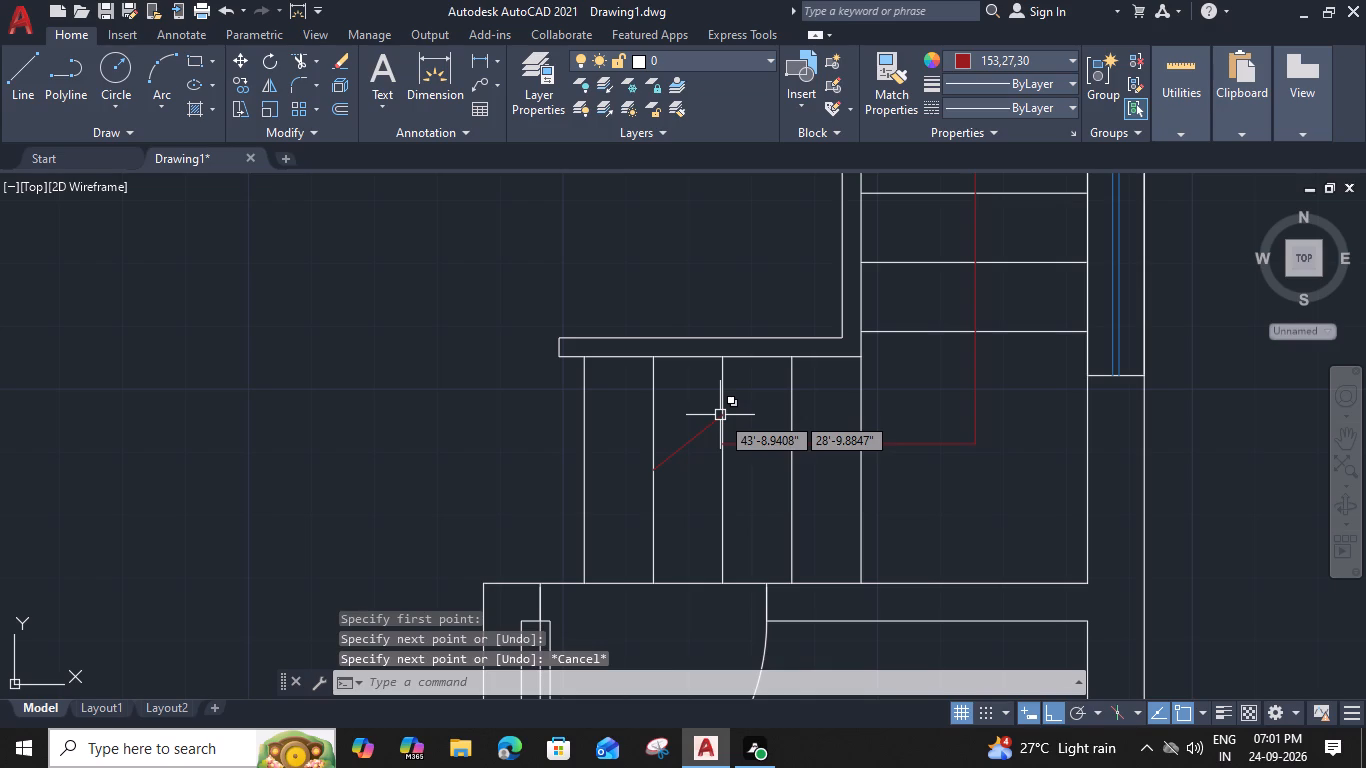
{"action": "left_click", "coordinate": [649, 469]}
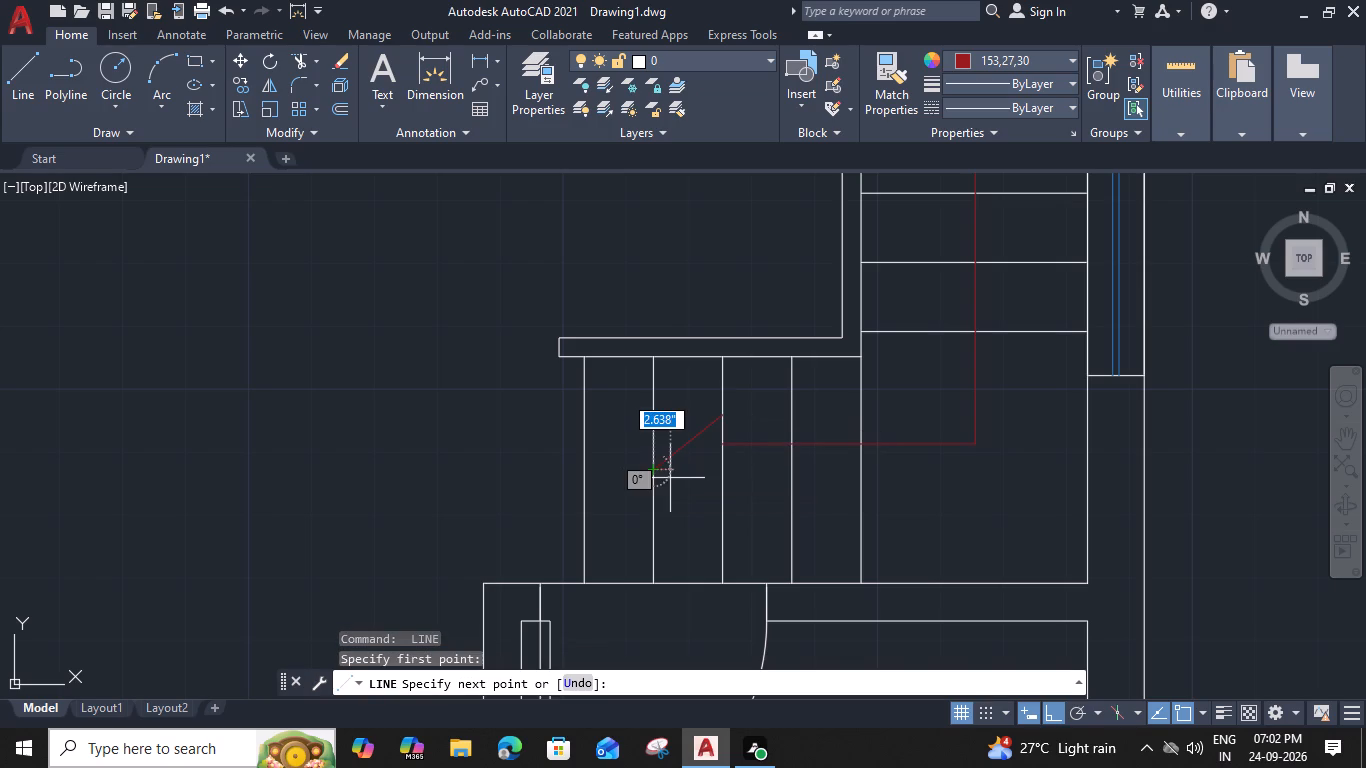
{"action": "left_click", "coordinate": [720, 524]}
{"action": "key", "text": "Escape"}
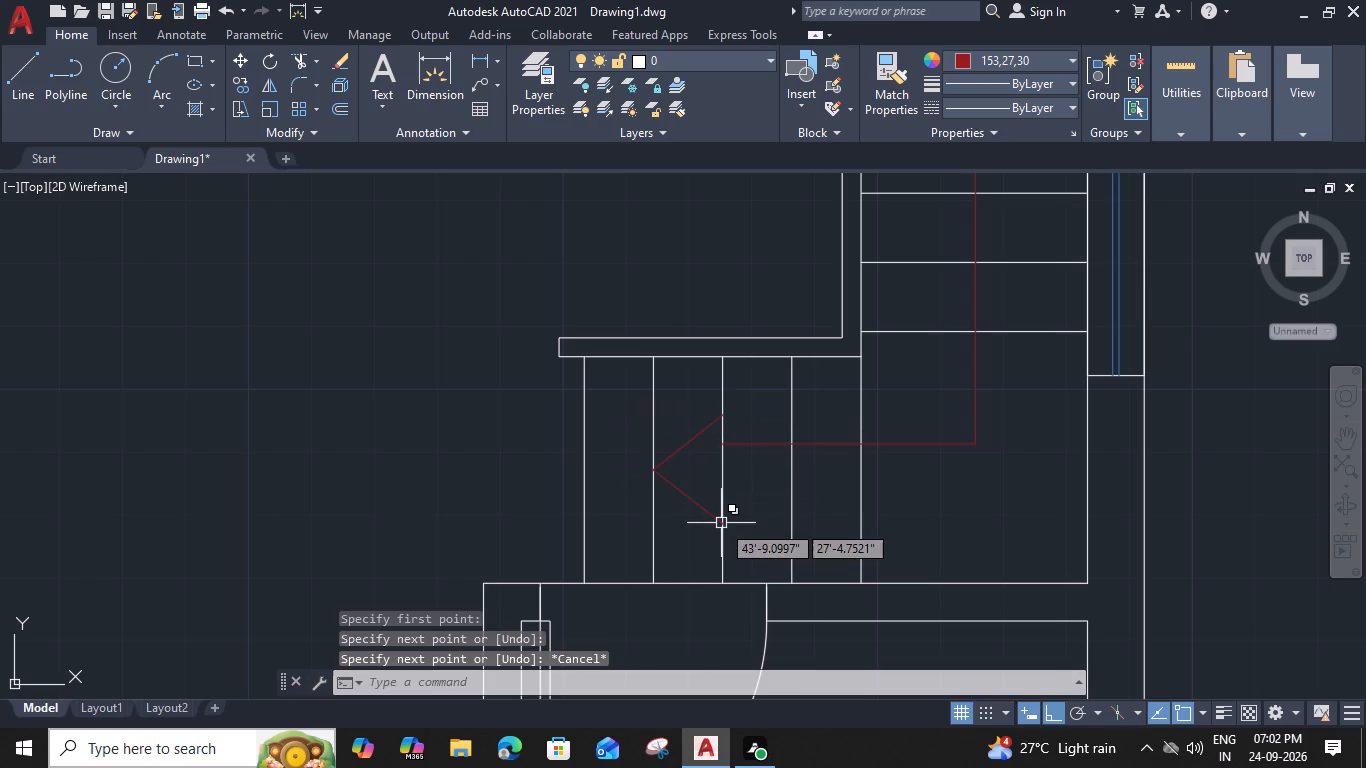
Replace the lower flight's horizontal red segment with one from the arrowhead's tip to directly below the vertical red line.
{"action": "middle_click_drag", "start_coordinate": [766, 482], "coordinate": [771, 458]}
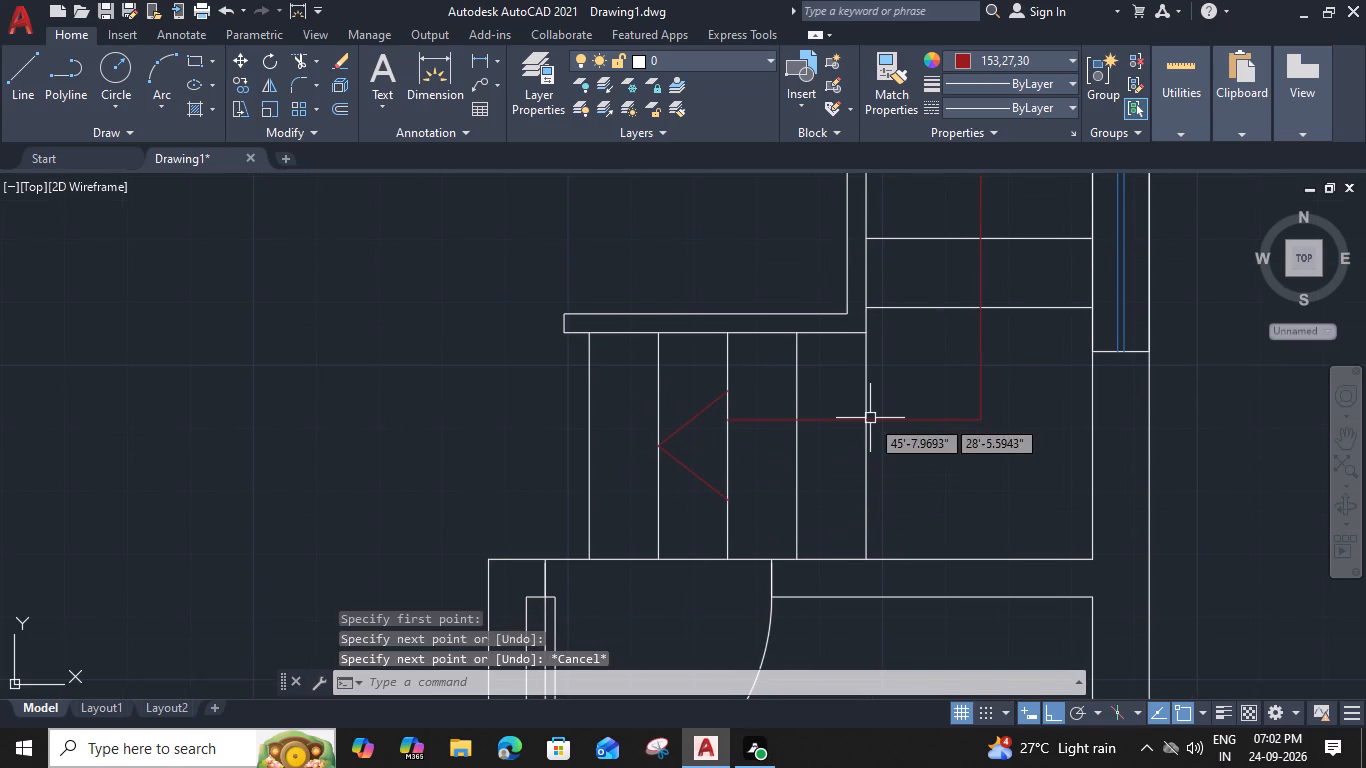
{"action": "left_click", "coordinate": [877, 422]}
{"action": "key", "text": "Delete"}
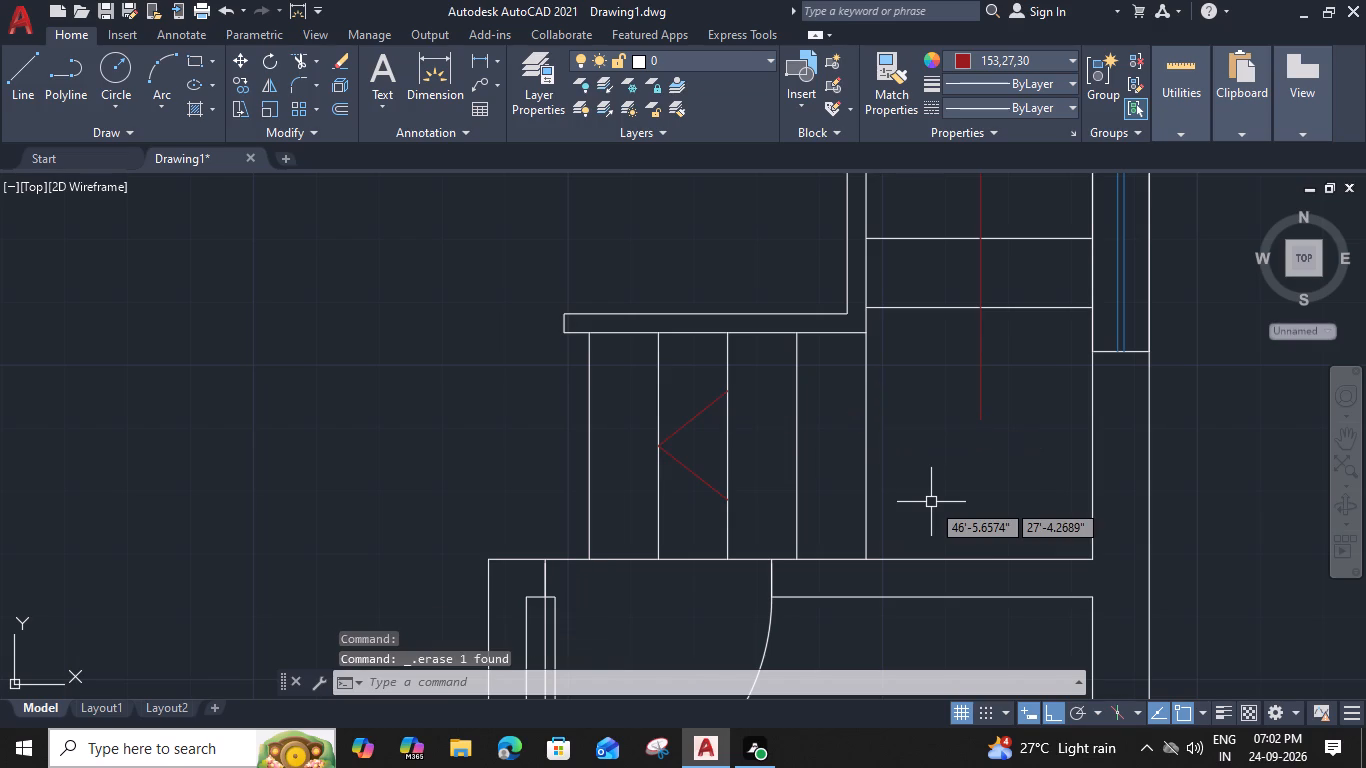
{"action": "key", "text": "space"}
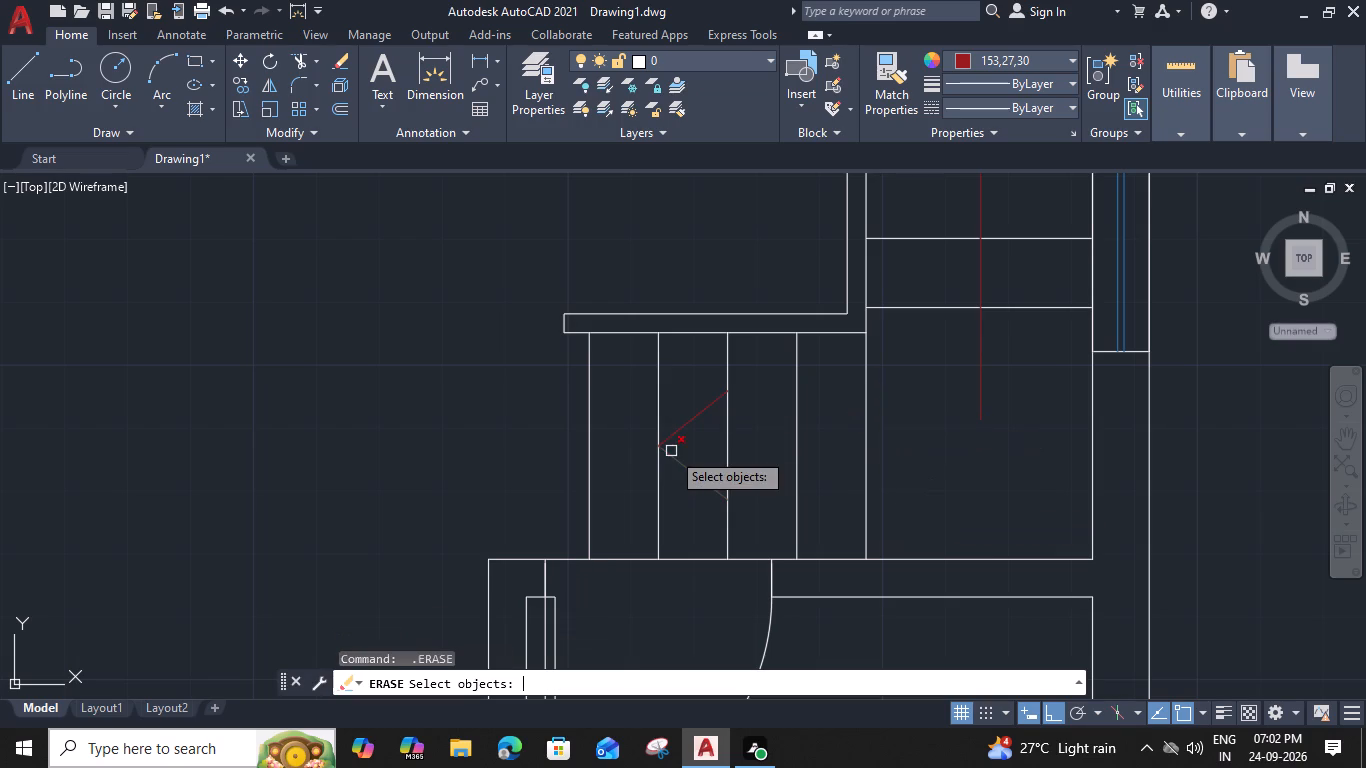
{"action": "key", "text": "Escape"}
{"action": "type", "text": "l"}
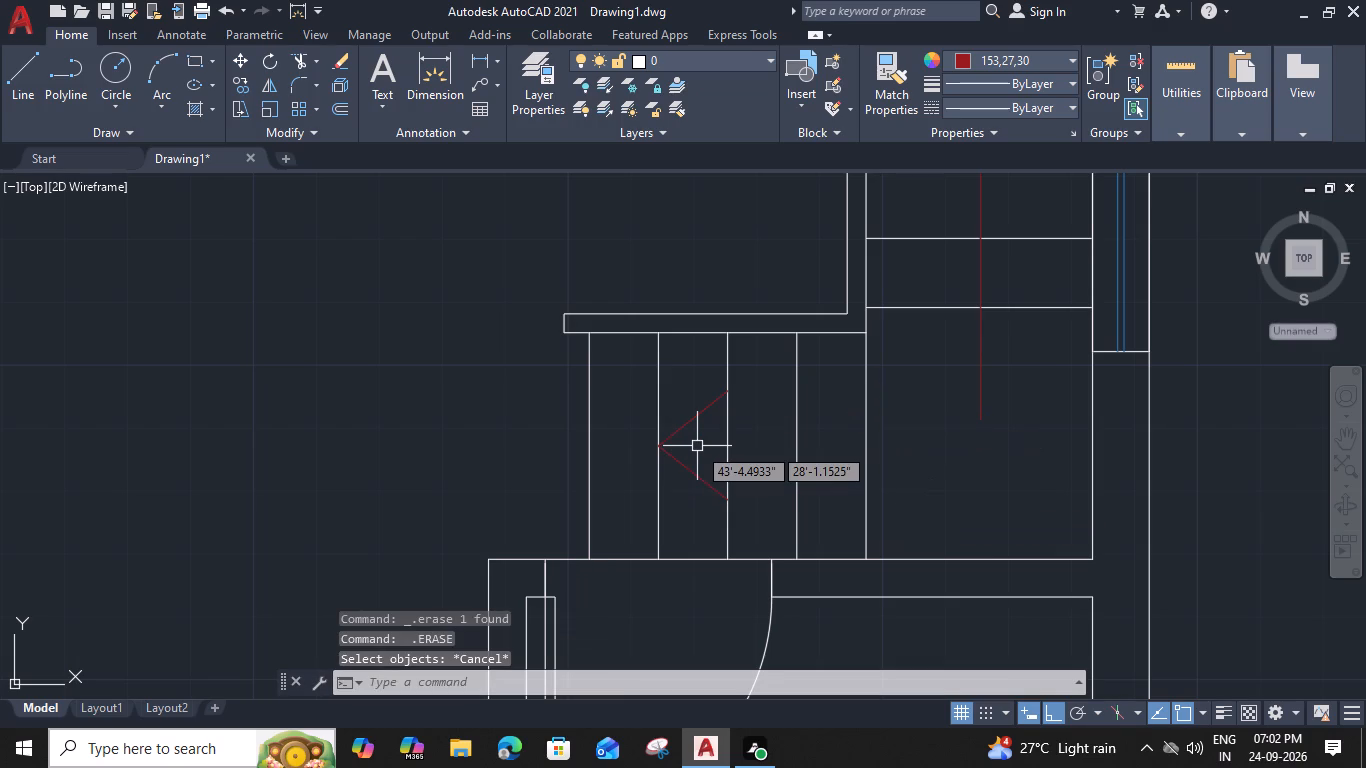
{"action": "key", "text": "space"}
{"action": "left_click", "coordinate": [653, 450]}
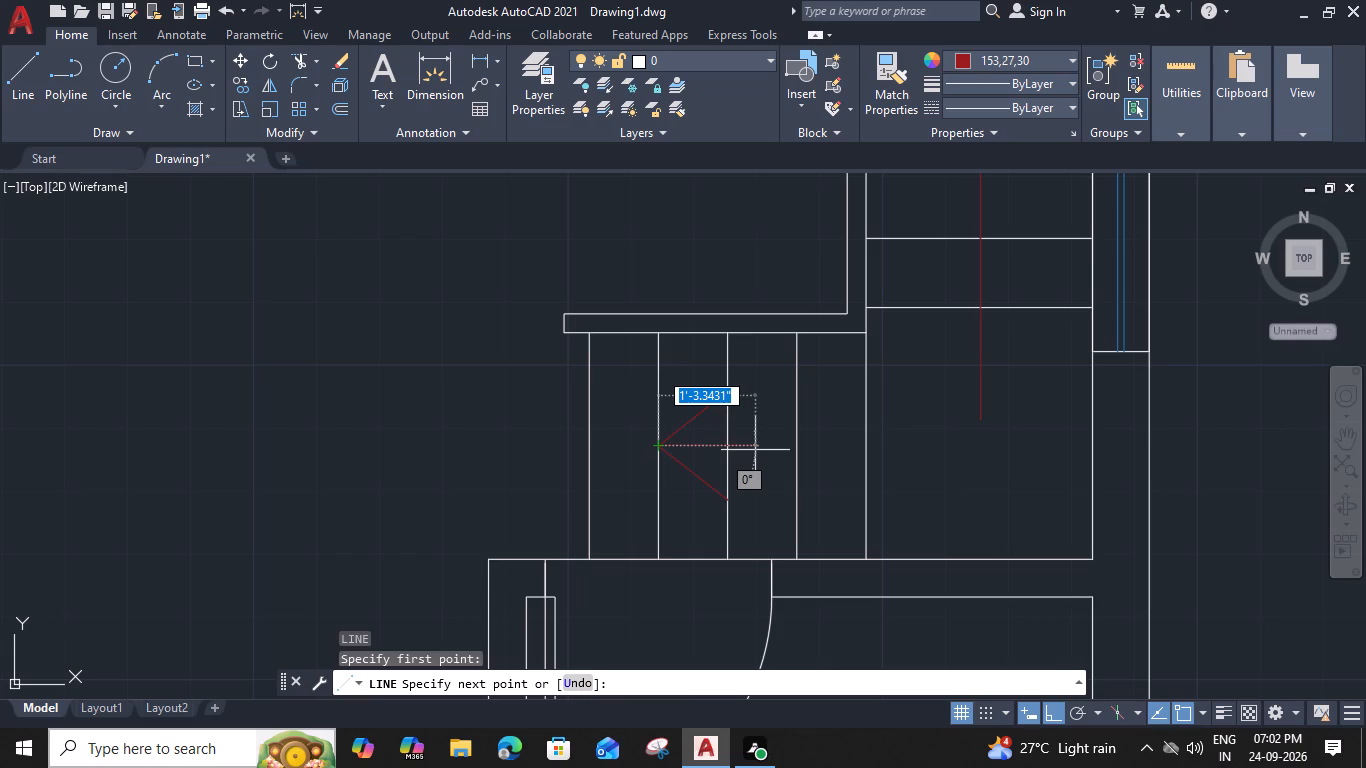
{"action": "left_click", "coordinate": [979, 442]}
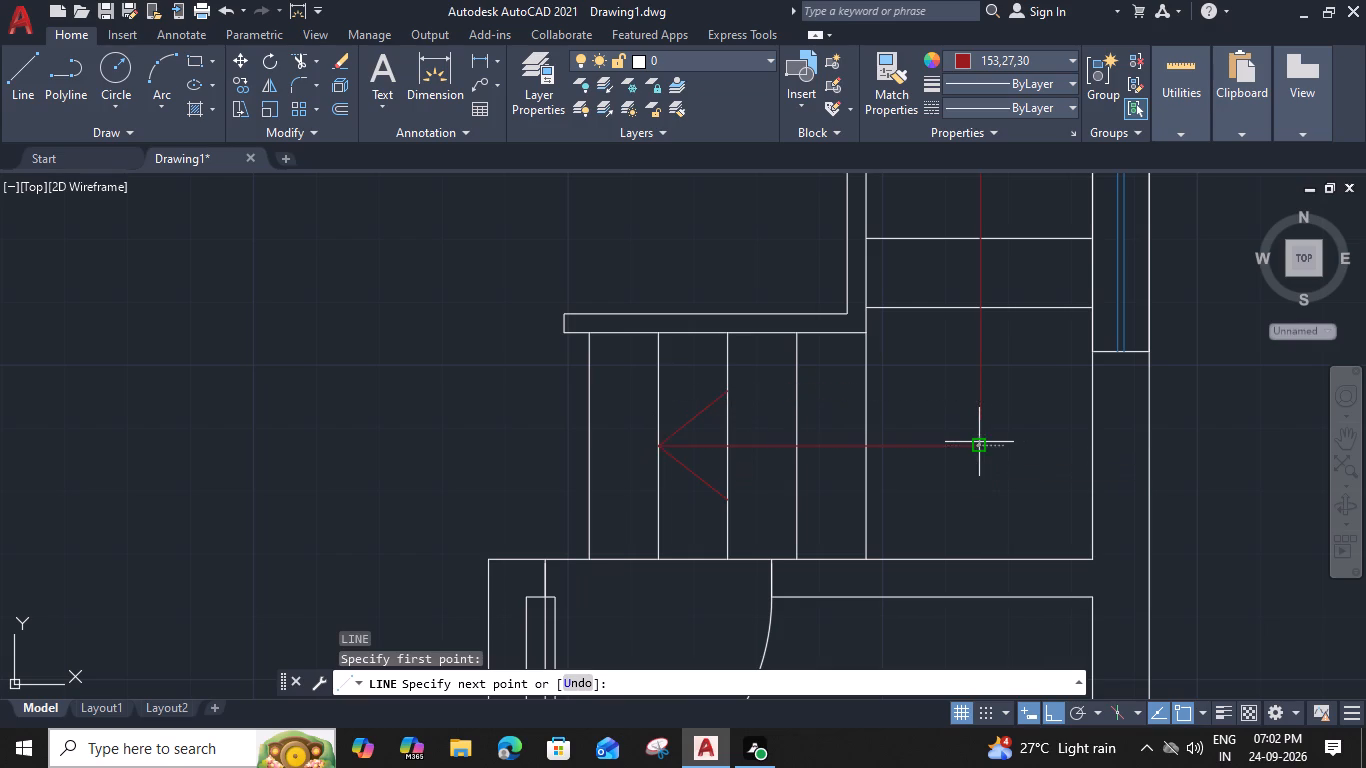
{"action": "key", "text": "Escape"}
Extend the vertical red line down past the new horizontal segment and trim the overhang at their corner.
{"action": "type", "text": "ex"}
{"action": "key", "text": "space"}
{"action": "left_click", "coordinate": [980, 407]}
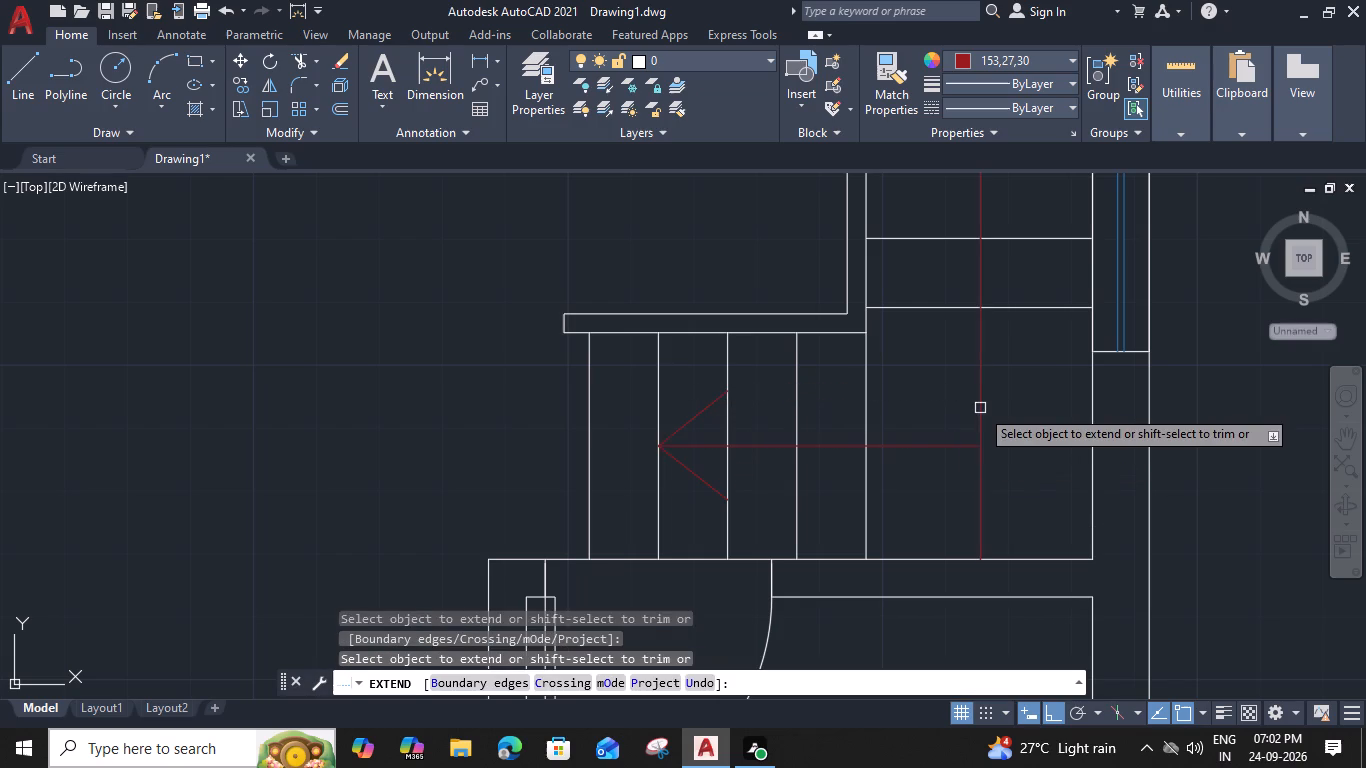
{"action": "left_click", "coordinate": [967, 444]}
{"action": "left_click", "coordinate": [975, 480], "text": "shift"}
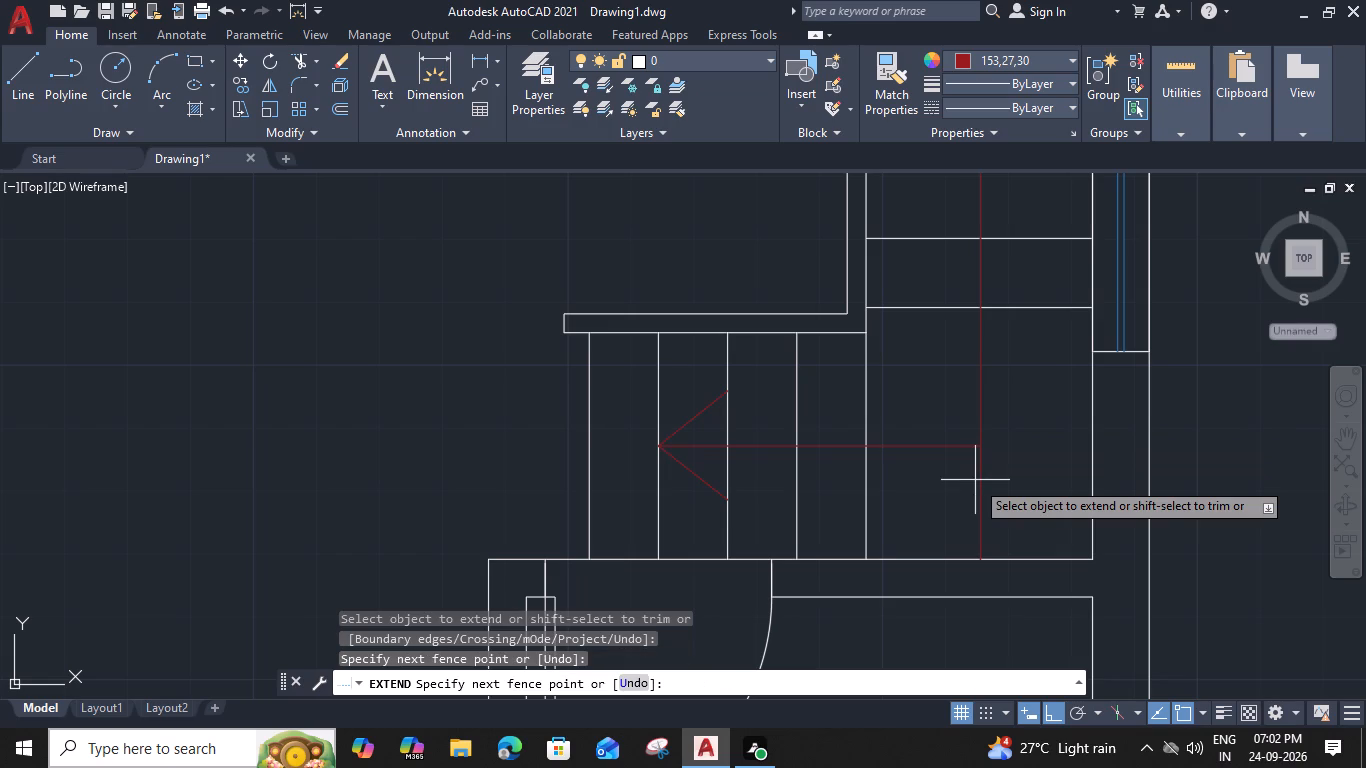
{"action": "left_click", "coordinate": [984, 480], "text": "shift"}
{"action": "key", "text": "Escape"}
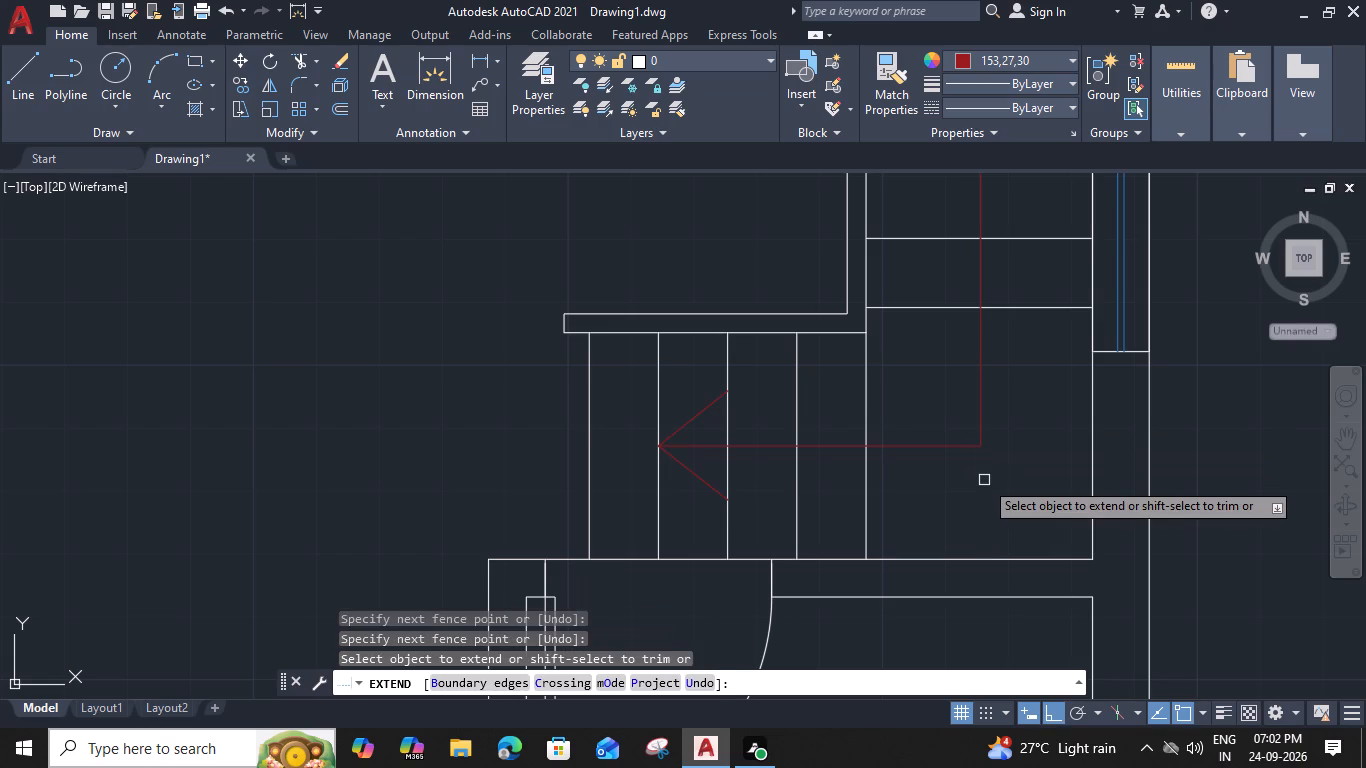
Draw the arrowhead's notched back with two red lines from its outer ends to one point on the horizontal direction line.
{"action": "type", "text": "l"}
{"action": "key", "text": "space"}
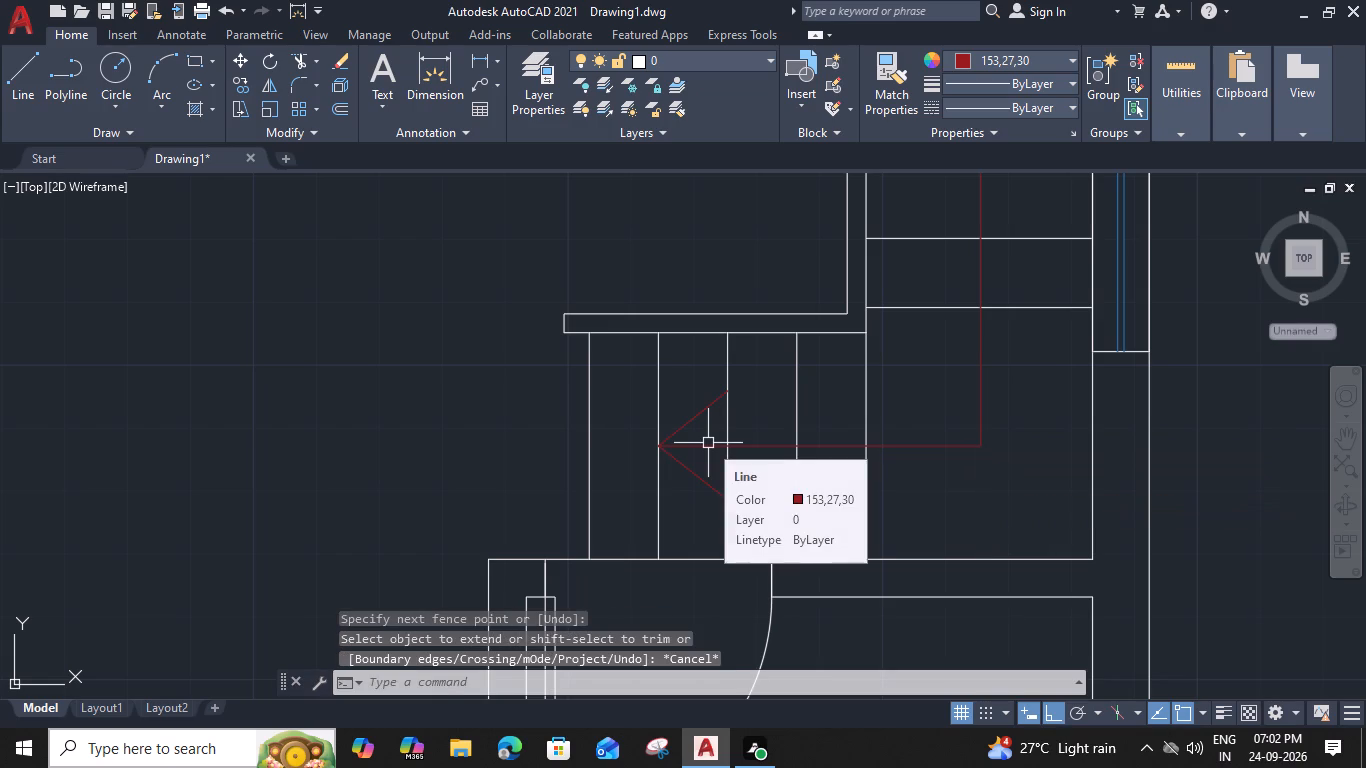
{"action": "scroll", "coordinate": [708, 443], "scroll_direction": "up", "scroll_amount": 2}
{"action": "left_click", "coordinate": [763, 316]}
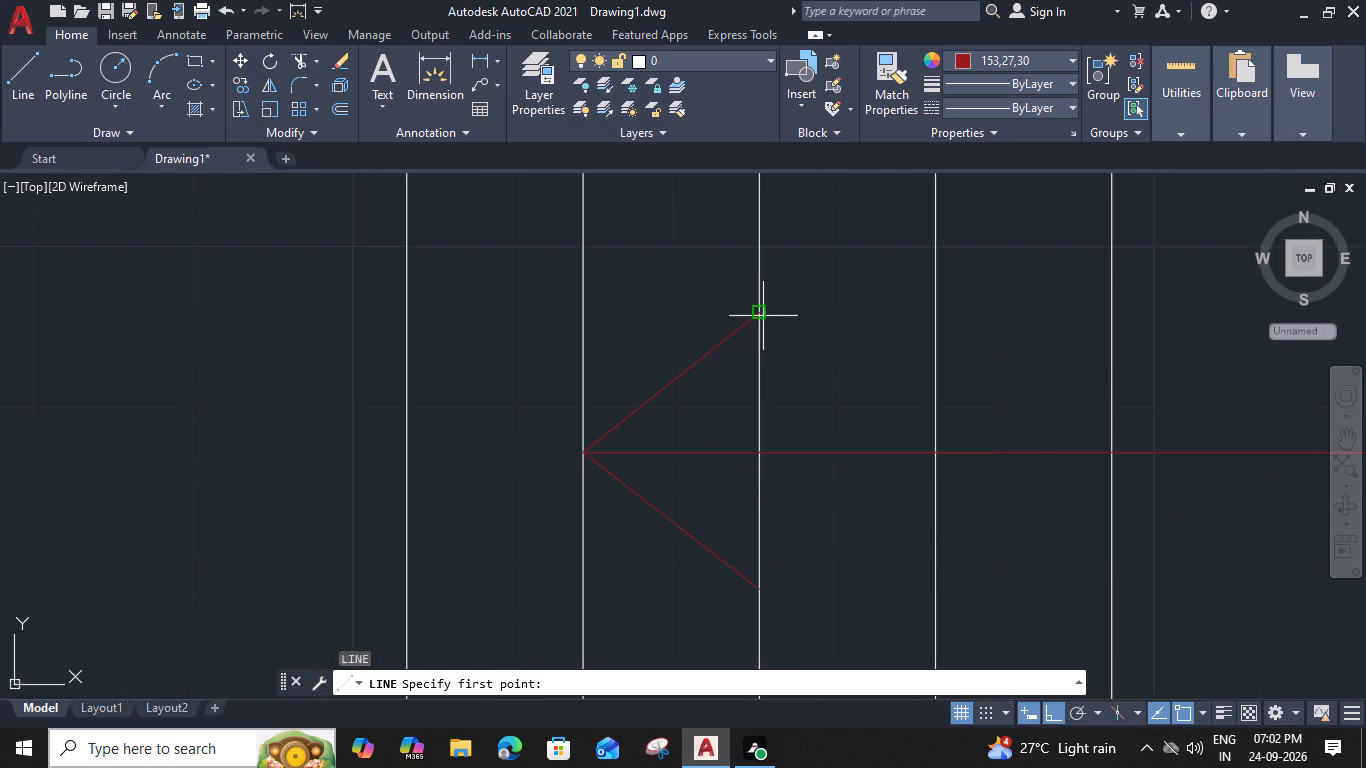
{"action": "left_click", "coordinate": [691, 452]}
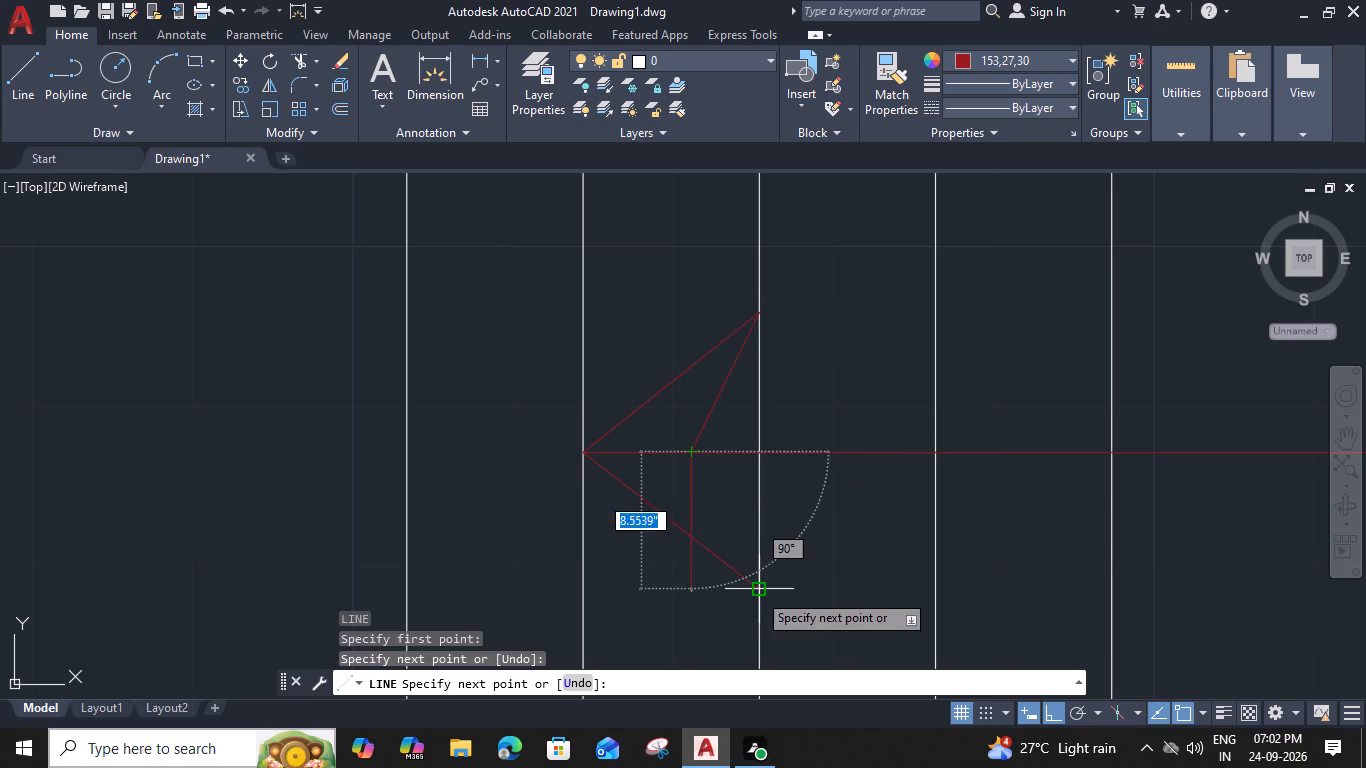
{"action": "left_click", "coordinate": [757, 592]}
{"action": "key", "text": "Escape"}
Trim the part of the direction line inside the arrowhead, between its tip and the back notch.
{"action": "type", "text": "tr"}
{"action": "key", "text": "space"}
{"action": "left_click", "coordinate": [662, 457]}
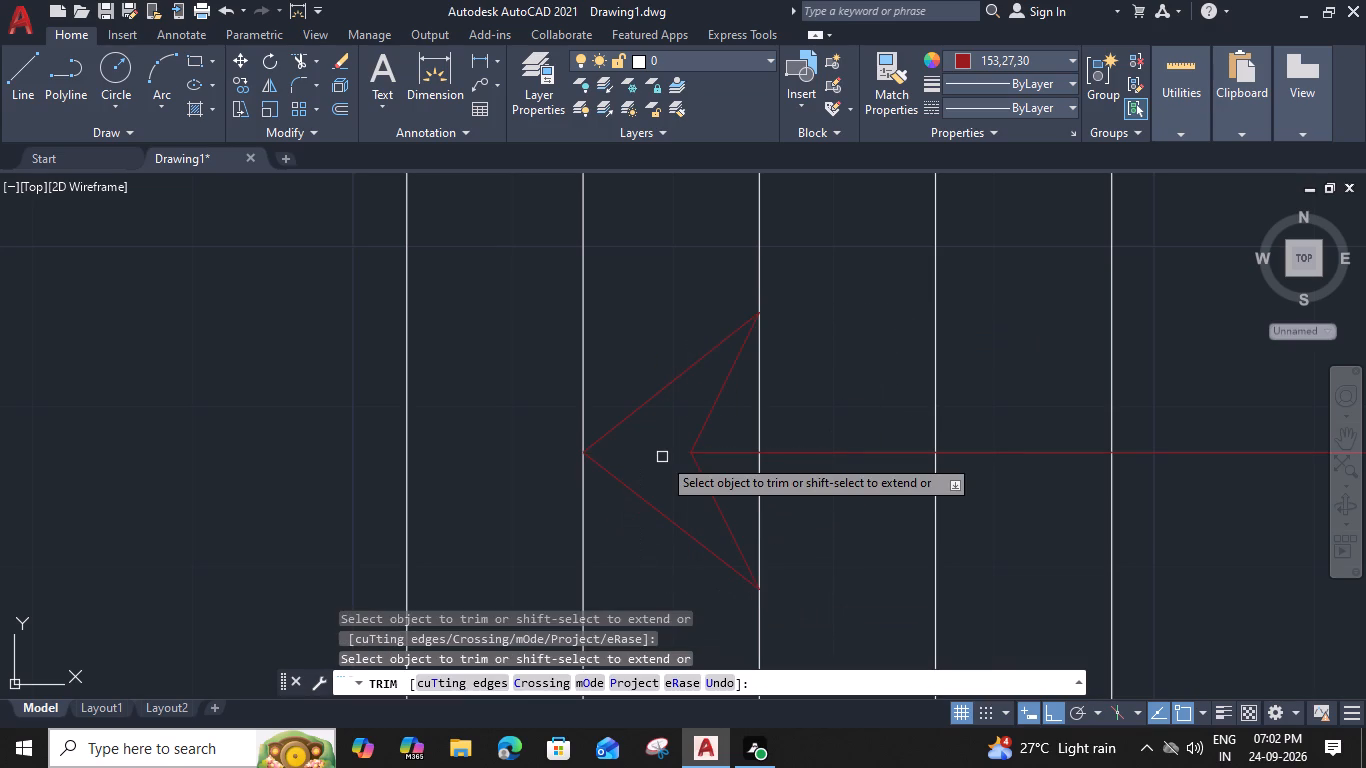
{"action": "key", "text": "Escape"}
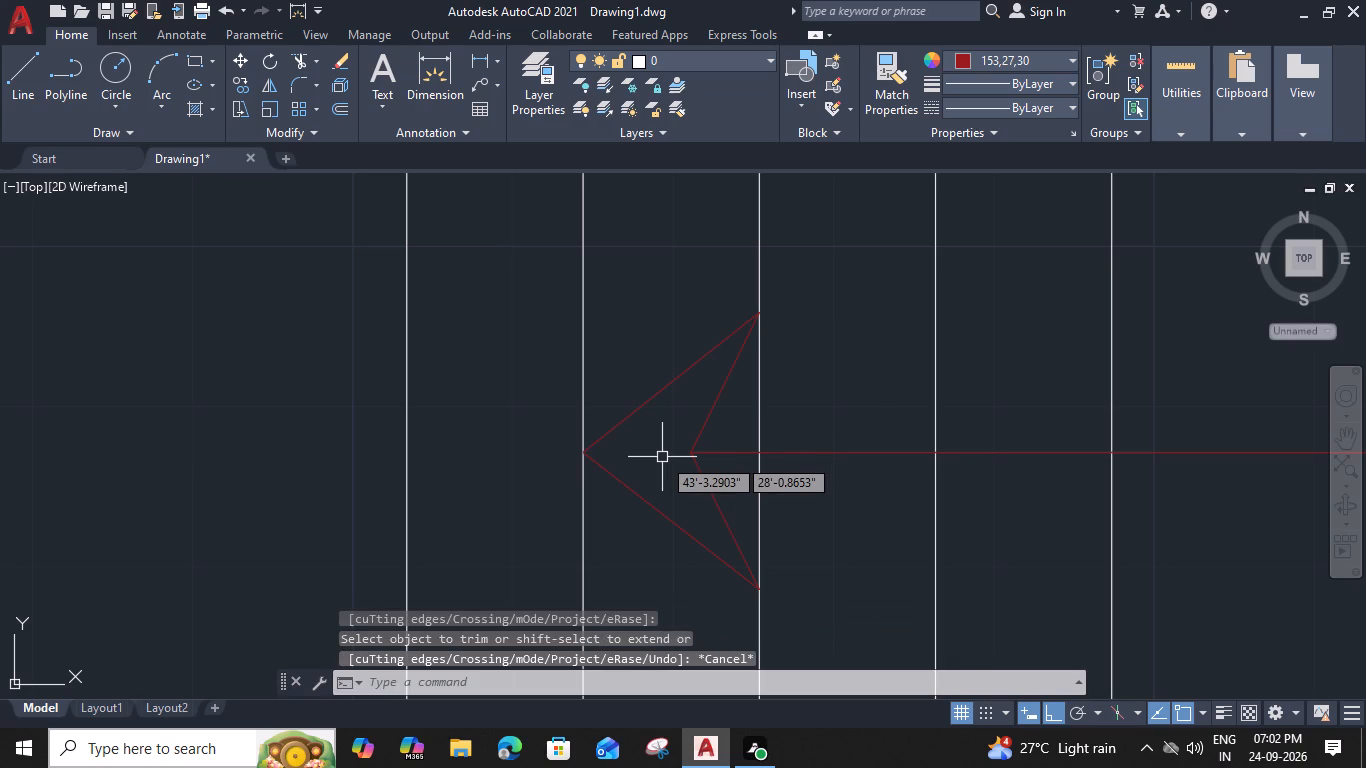
Fill the staircase direction arrowhead with a solid hatch in the current red colour 153,27,30.
{"action": "scroll", "coordinate": [662, 457], "scroll_direction": "down", "scroll_amount": 3}
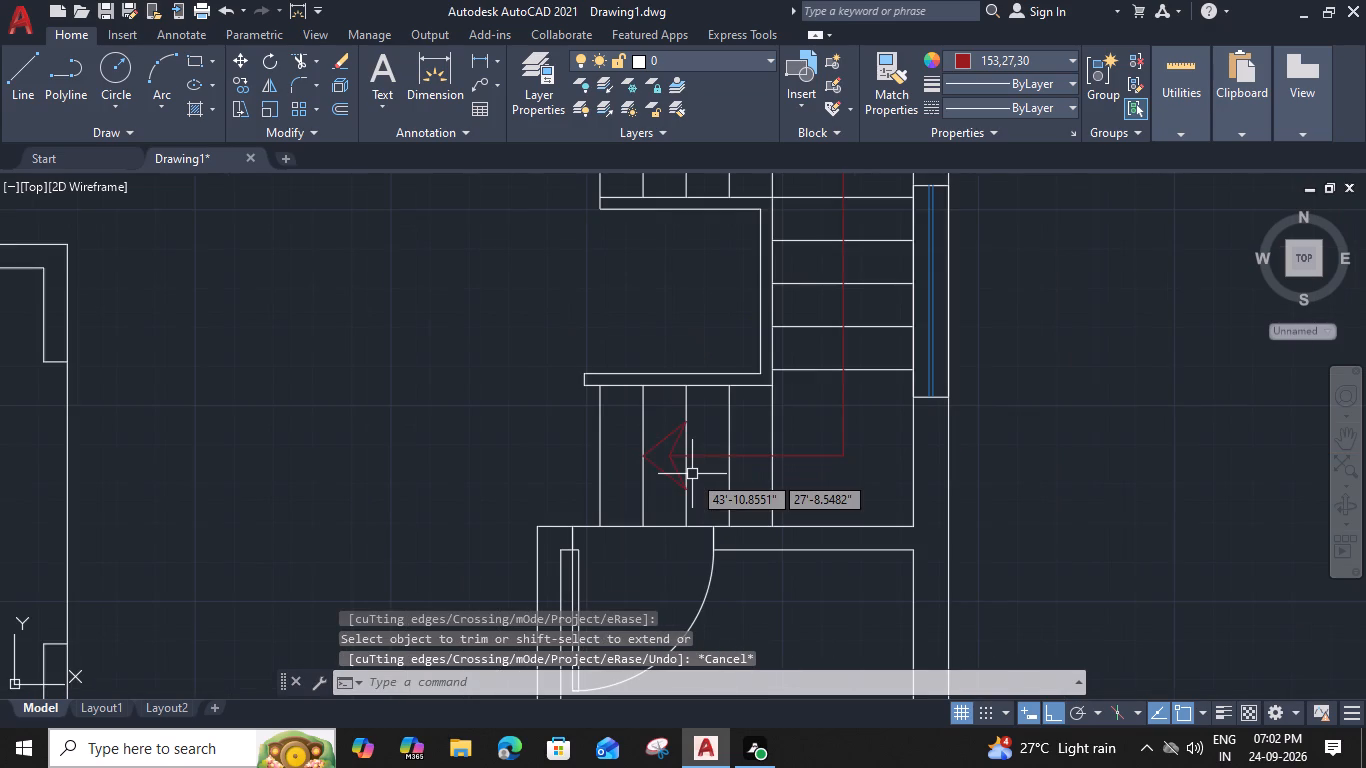
{"action": "type", "text": "h"}
{"action": "key", "text": "space"}
{"action": "key", "text": "space"}
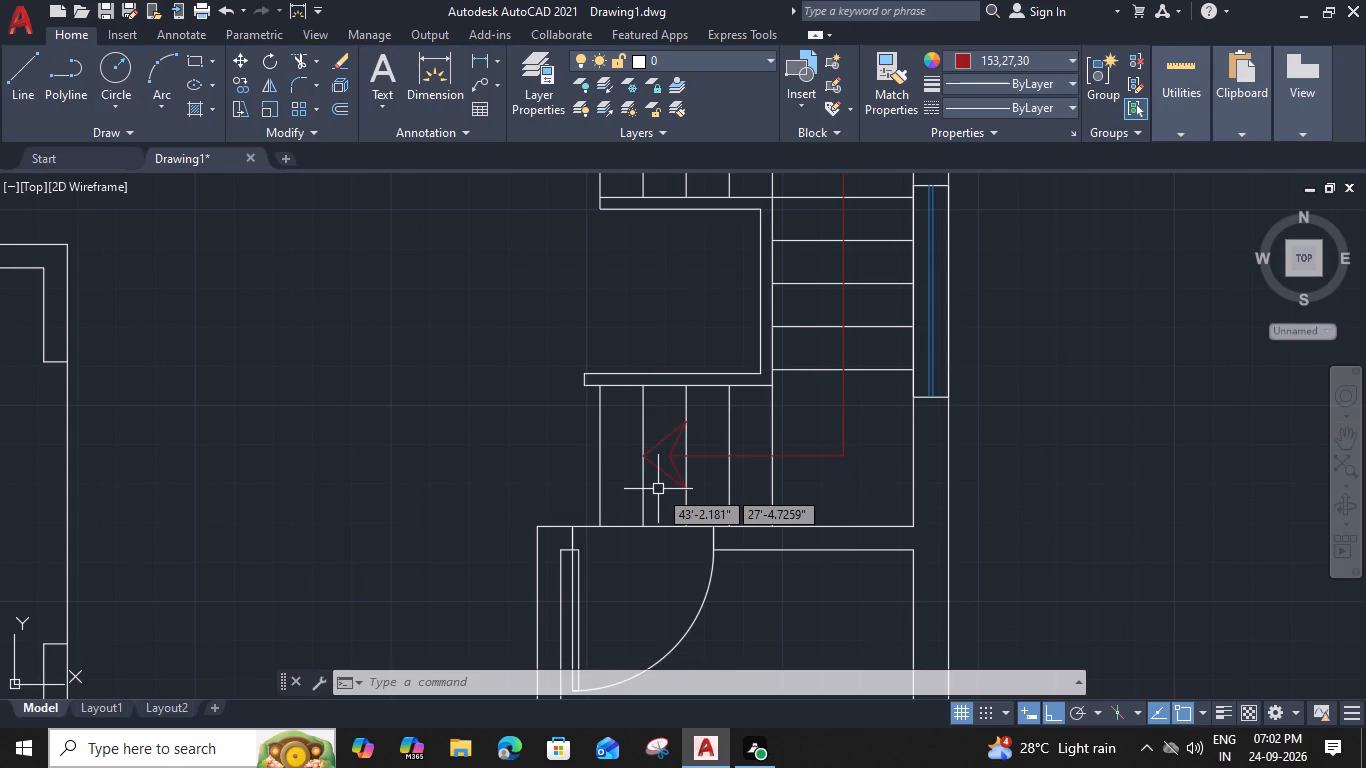
{"action": "scroll", "coordinate": [673, 337], "scroll_direction": "down", "scroll_amount": 1}
{"action": "middle_click_drag", "start_coordinate": [672, 334], "coordinate": [711, 335]}
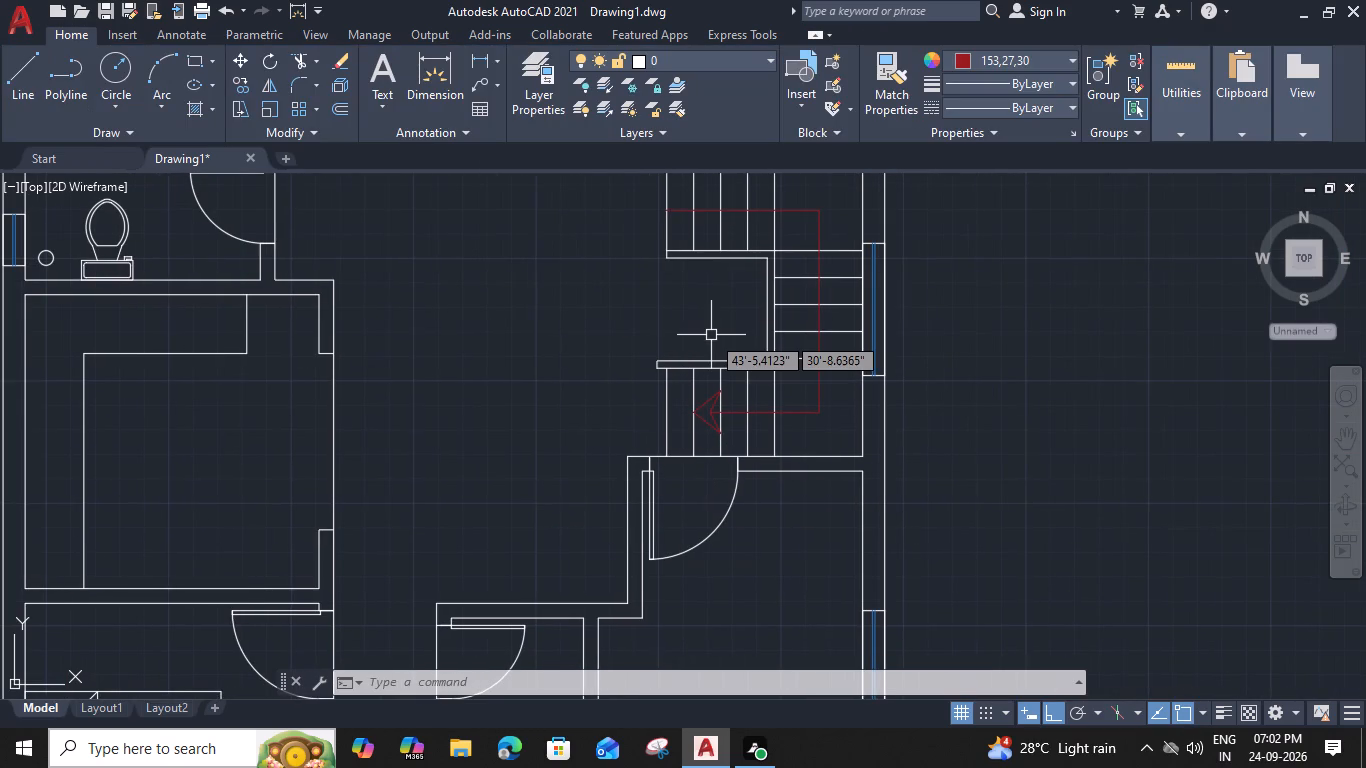
{"action": "type", "text": "h"}
{"action": "key", "text": "space"}
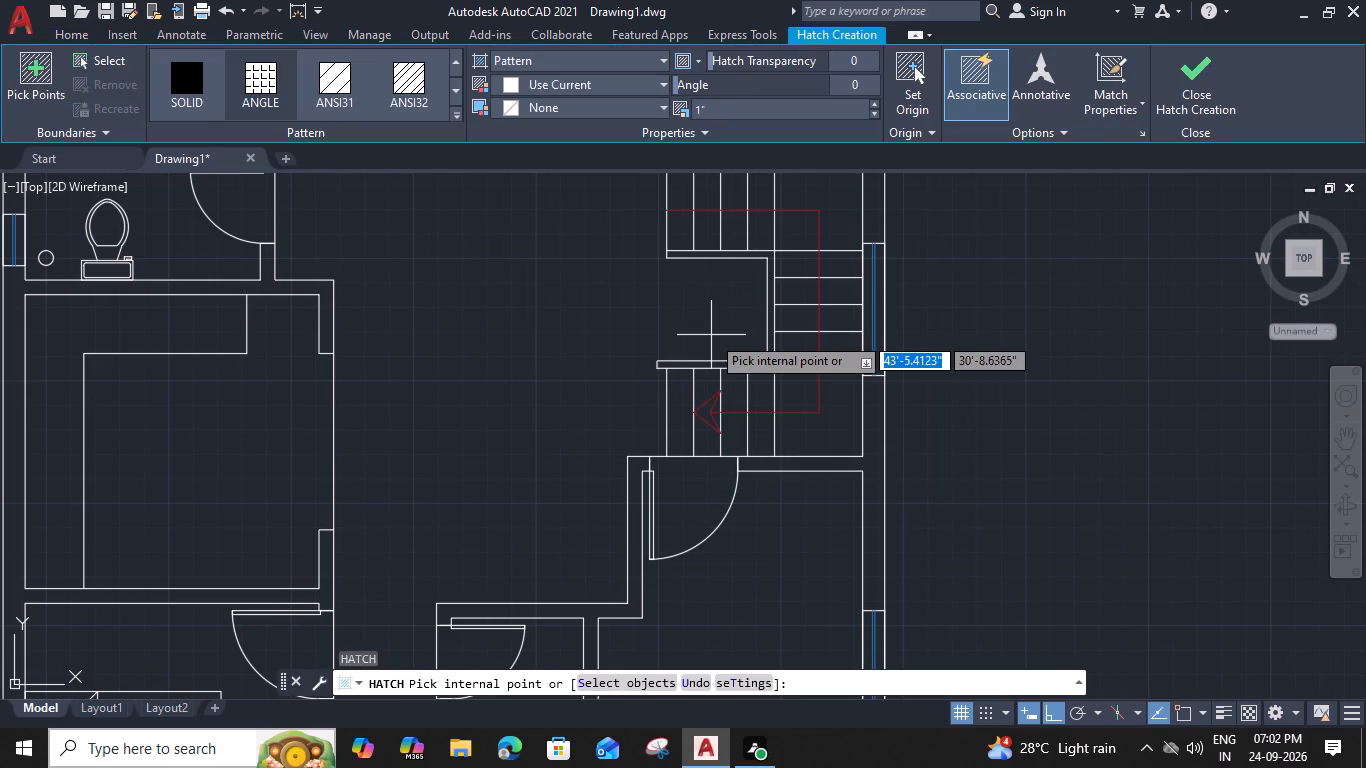
{"action": "left_click", "coordinate": [208, 75]}
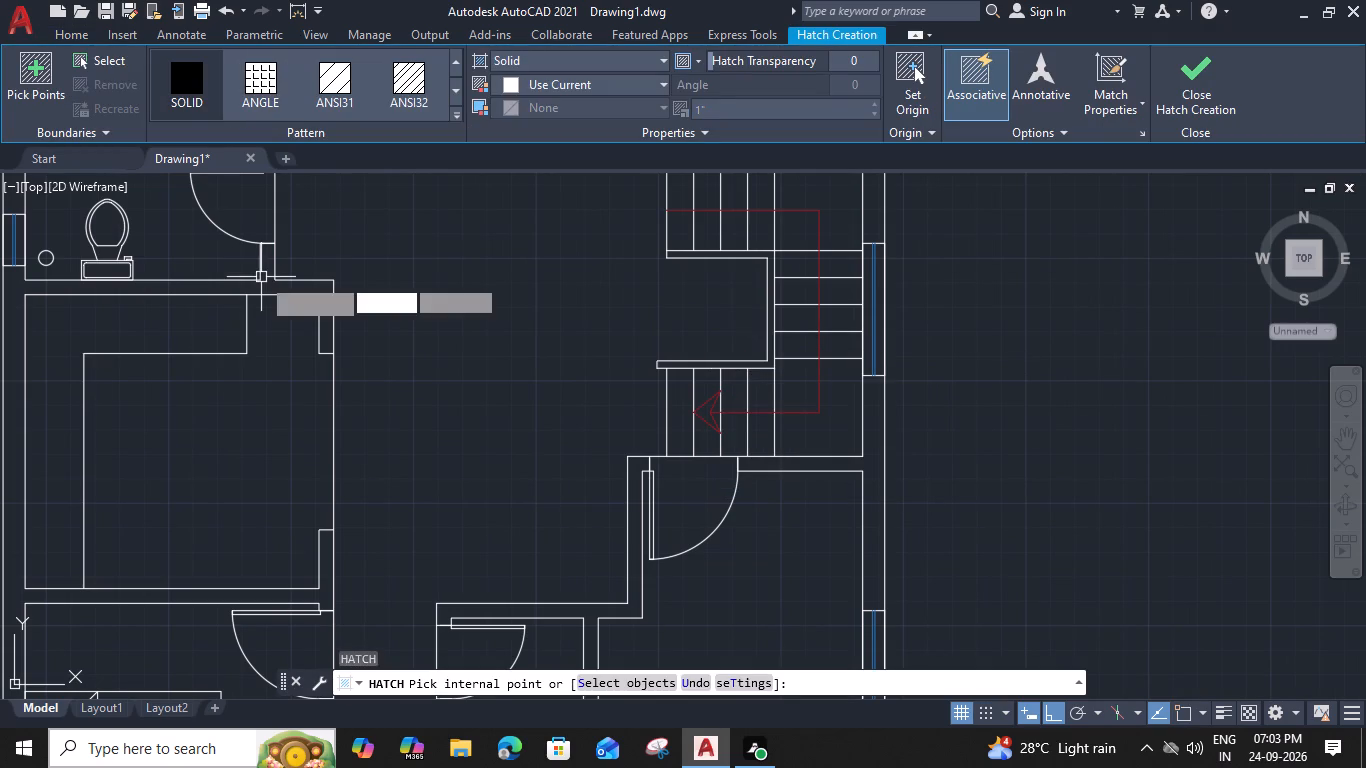
{"action": "scroll", "coordinate": [695, 379], "scroll_direction": "up", "scroll_amount": 3}
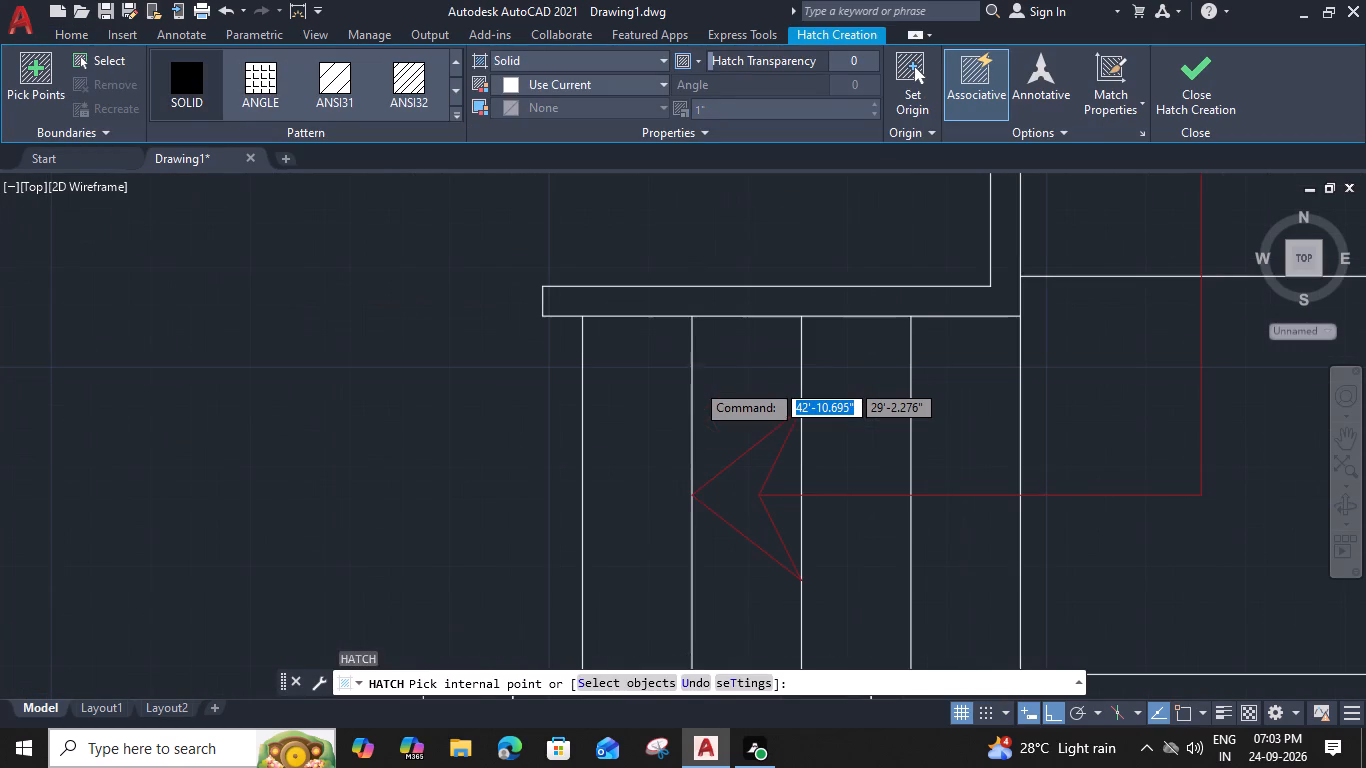
{"action": "left_click", "coordinate": [750, 483]}
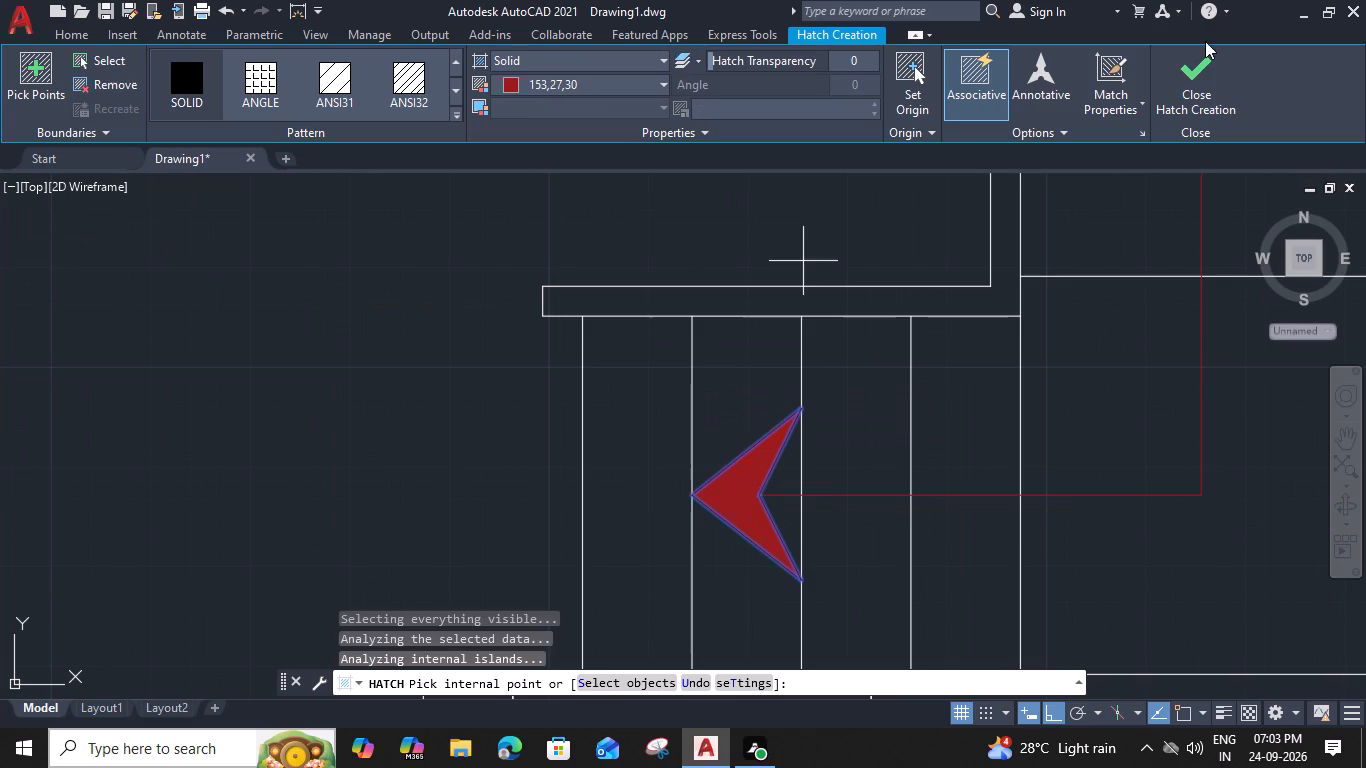
{"action": "left_click", "coordinate": [1203, 63]}
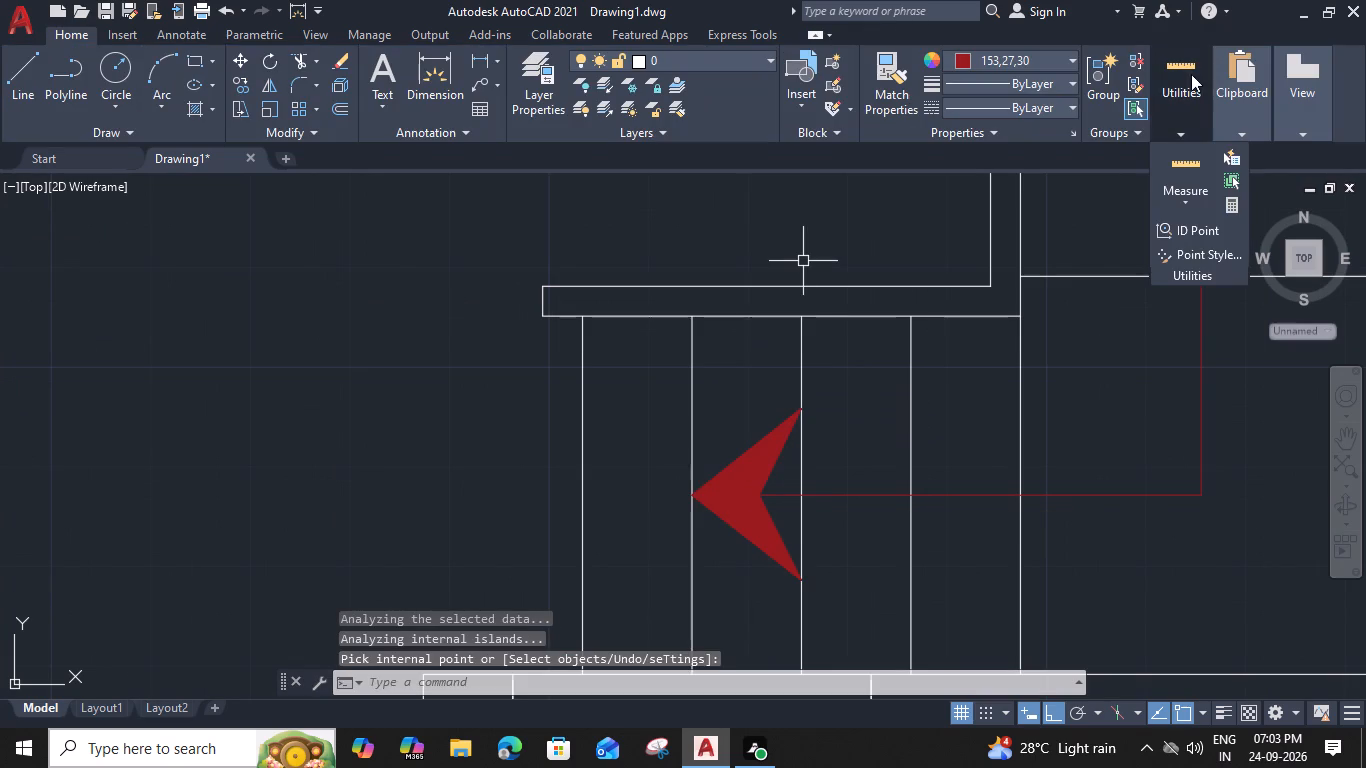
Set the current object colour to ByLayer.
{"action": "left_click", "coordinate": [1069, 62]}
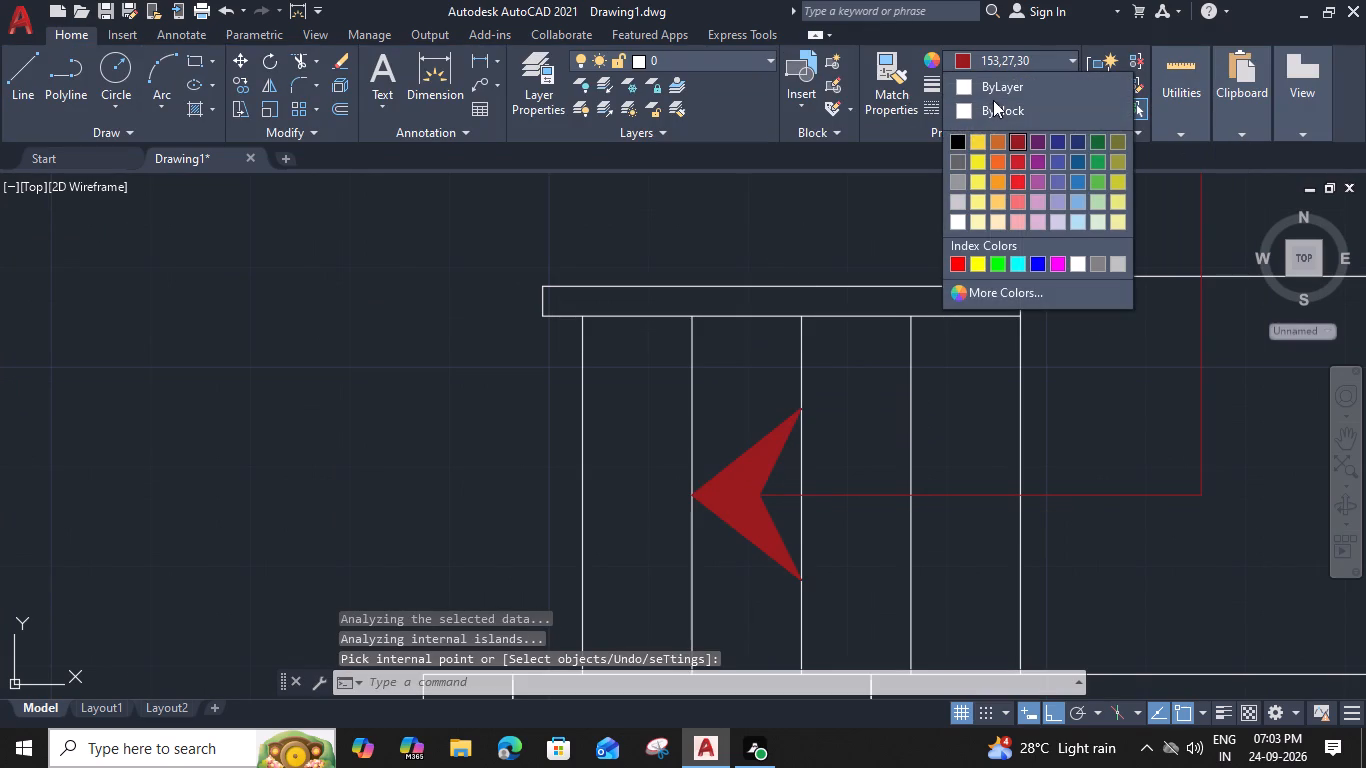
{"action": "left_click", "coordinate": [996, 87]}
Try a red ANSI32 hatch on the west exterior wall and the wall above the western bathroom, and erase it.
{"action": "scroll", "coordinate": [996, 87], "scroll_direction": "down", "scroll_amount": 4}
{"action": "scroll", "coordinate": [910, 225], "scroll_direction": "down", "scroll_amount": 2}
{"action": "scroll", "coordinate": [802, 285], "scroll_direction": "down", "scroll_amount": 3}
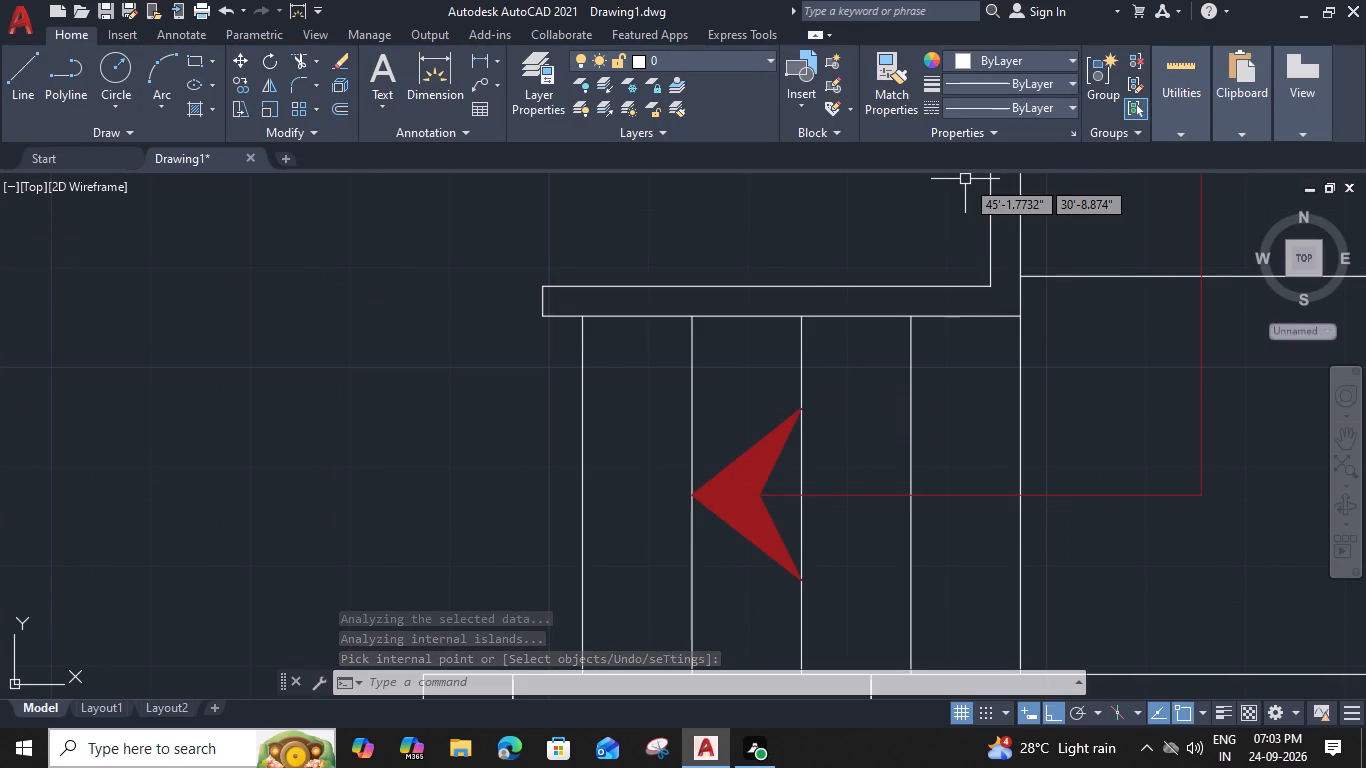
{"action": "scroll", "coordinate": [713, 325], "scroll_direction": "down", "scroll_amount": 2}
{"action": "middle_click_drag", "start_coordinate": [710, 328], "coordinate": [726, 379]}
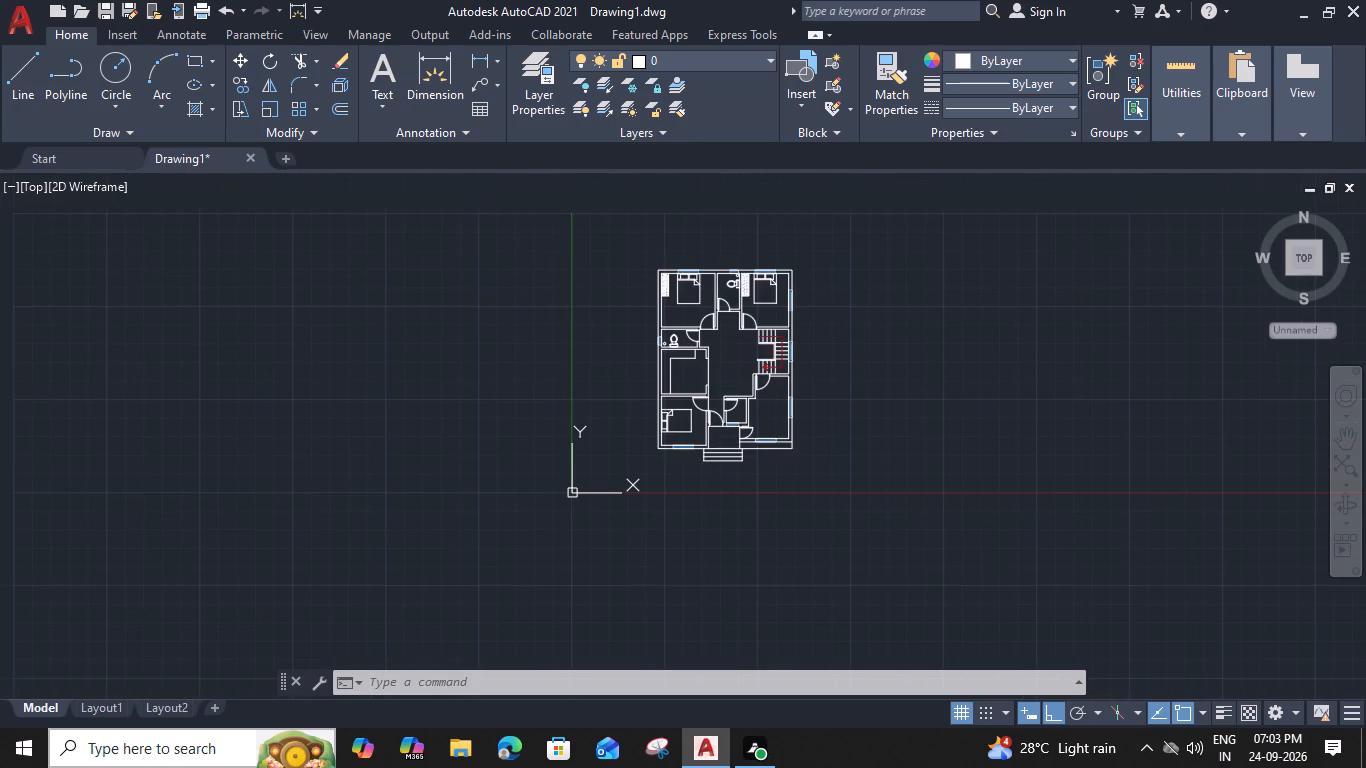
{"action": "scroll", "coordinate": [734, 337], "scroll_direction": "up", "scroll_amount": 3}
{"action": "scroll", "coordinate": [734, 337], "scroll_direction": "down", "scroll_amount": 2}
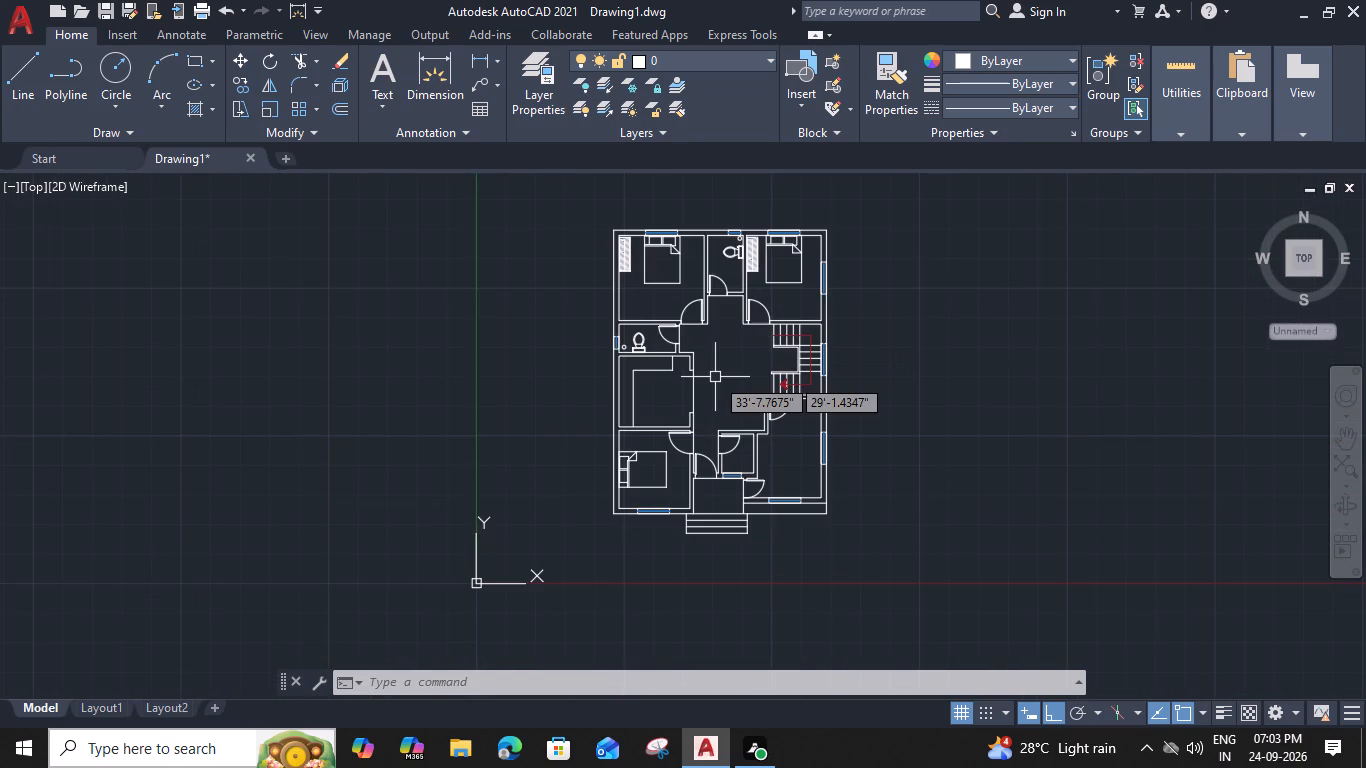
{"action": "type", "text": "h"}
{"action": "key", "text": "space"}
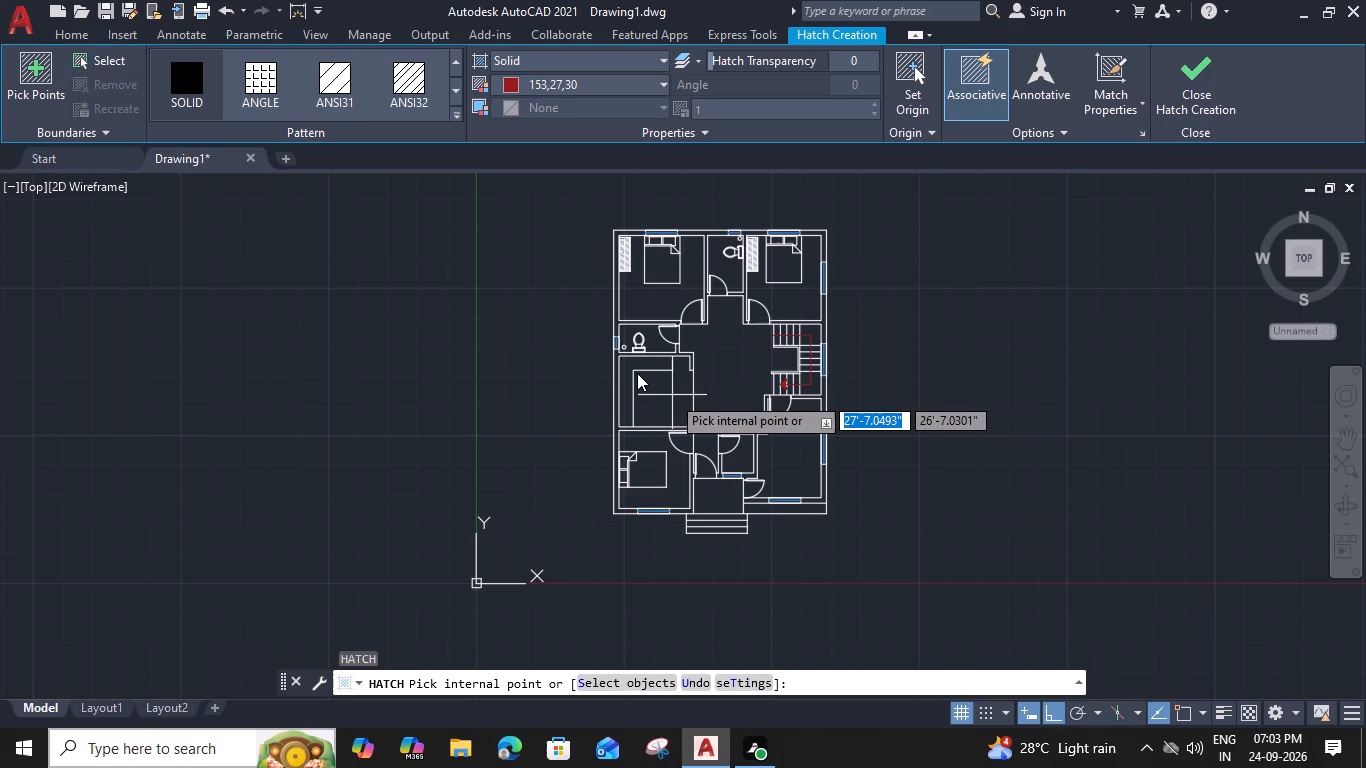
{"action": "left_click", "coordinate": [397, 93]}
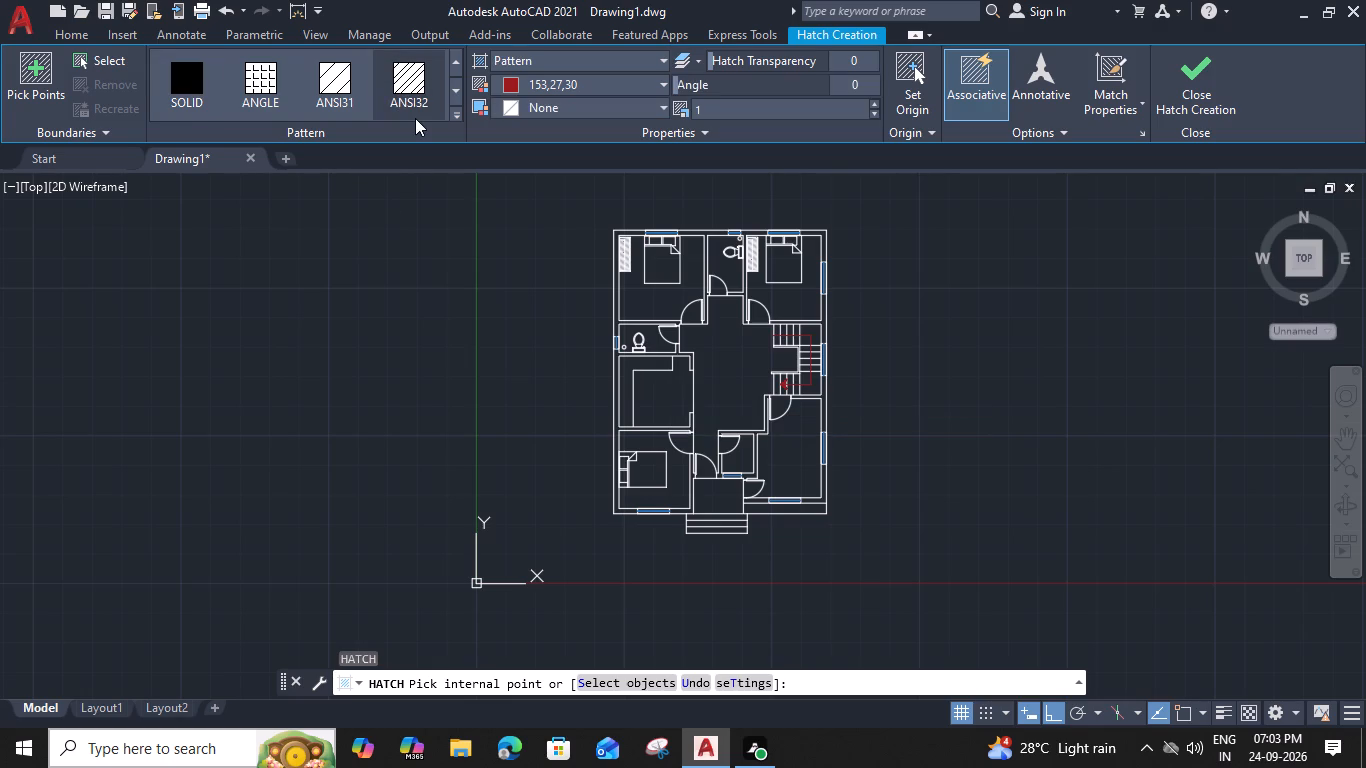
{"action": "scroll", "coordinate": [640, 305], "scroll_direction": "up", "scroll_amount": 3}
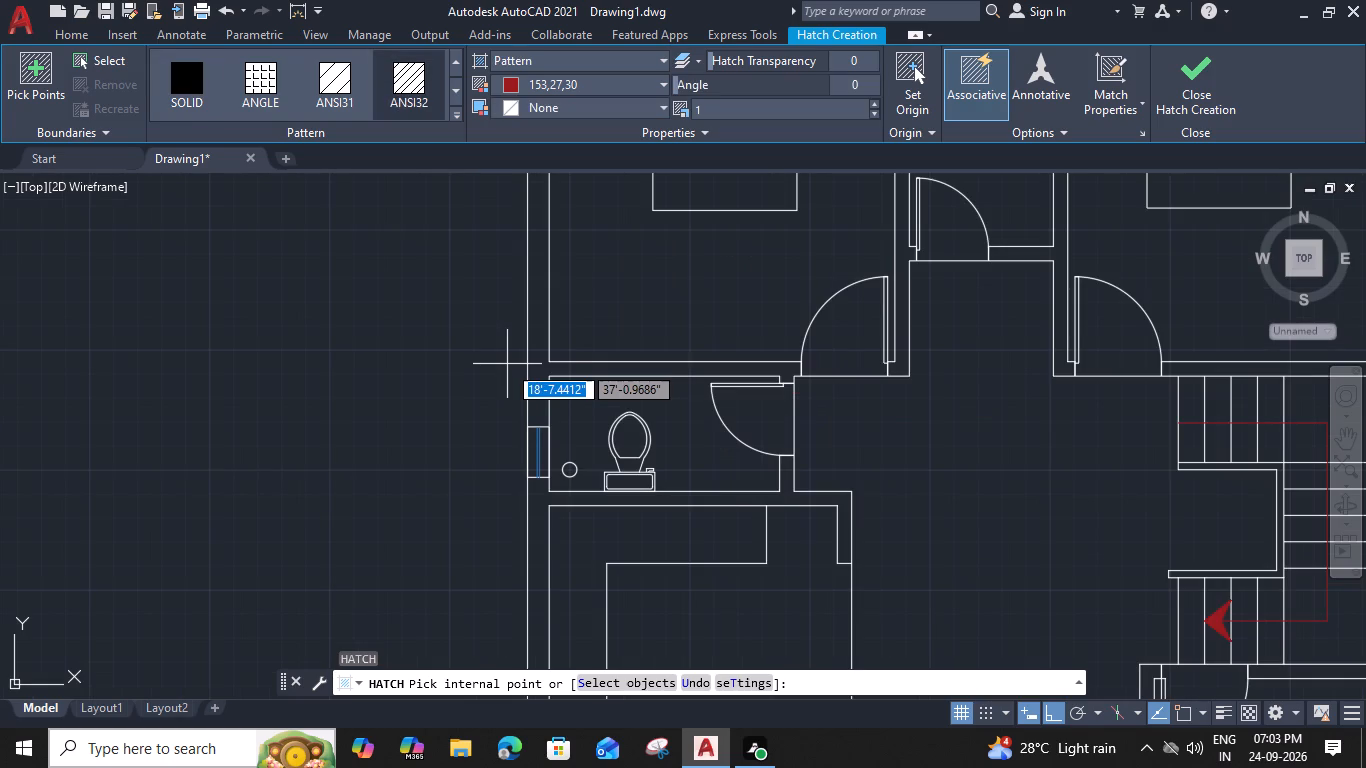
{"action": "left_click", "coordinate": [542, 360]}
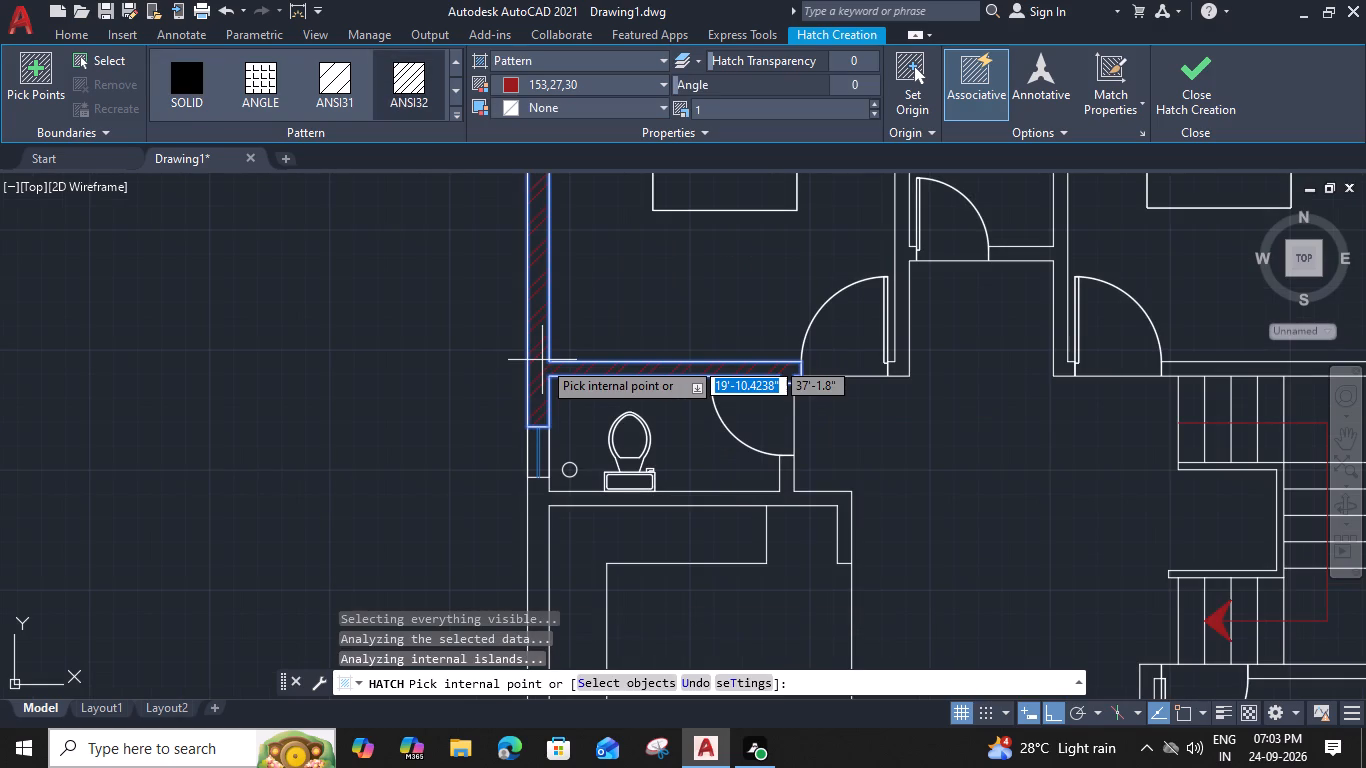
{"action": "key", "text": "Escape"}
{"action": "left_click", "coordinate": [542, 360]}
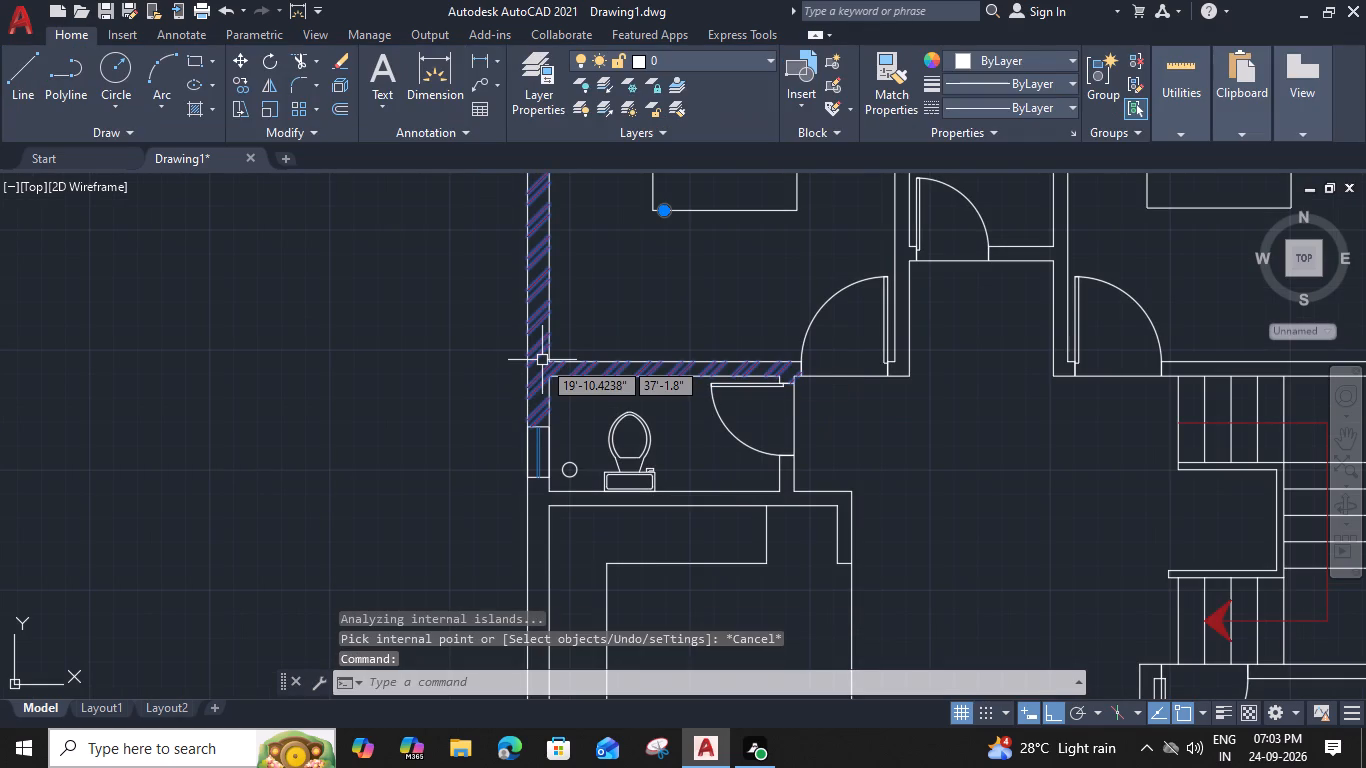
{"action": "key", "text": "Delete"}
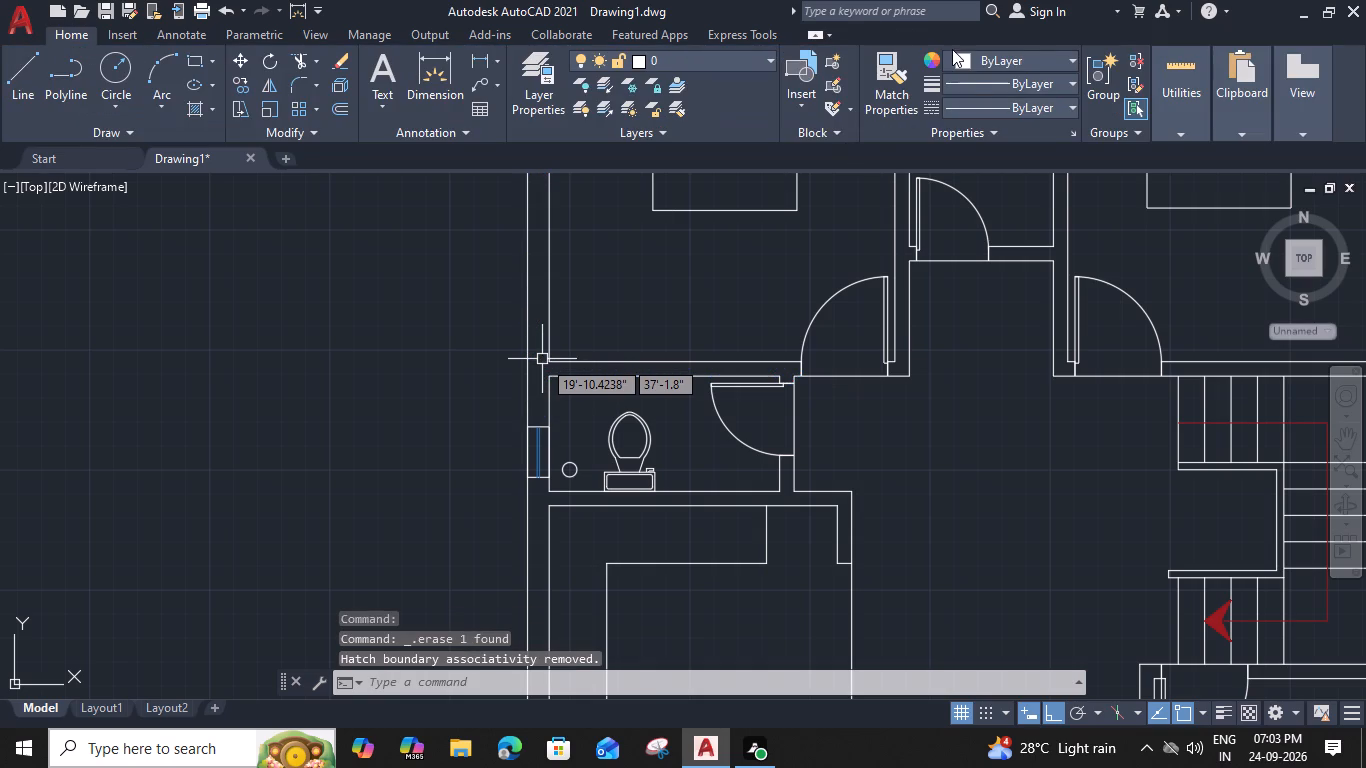
Hatch the northwest bedroom's walls and the walls around the northern bathroom with ANSI32, colour ByLayer, scale 1.
{"action": "type", "text": "h"}
{"action": "key", "text": "space"}
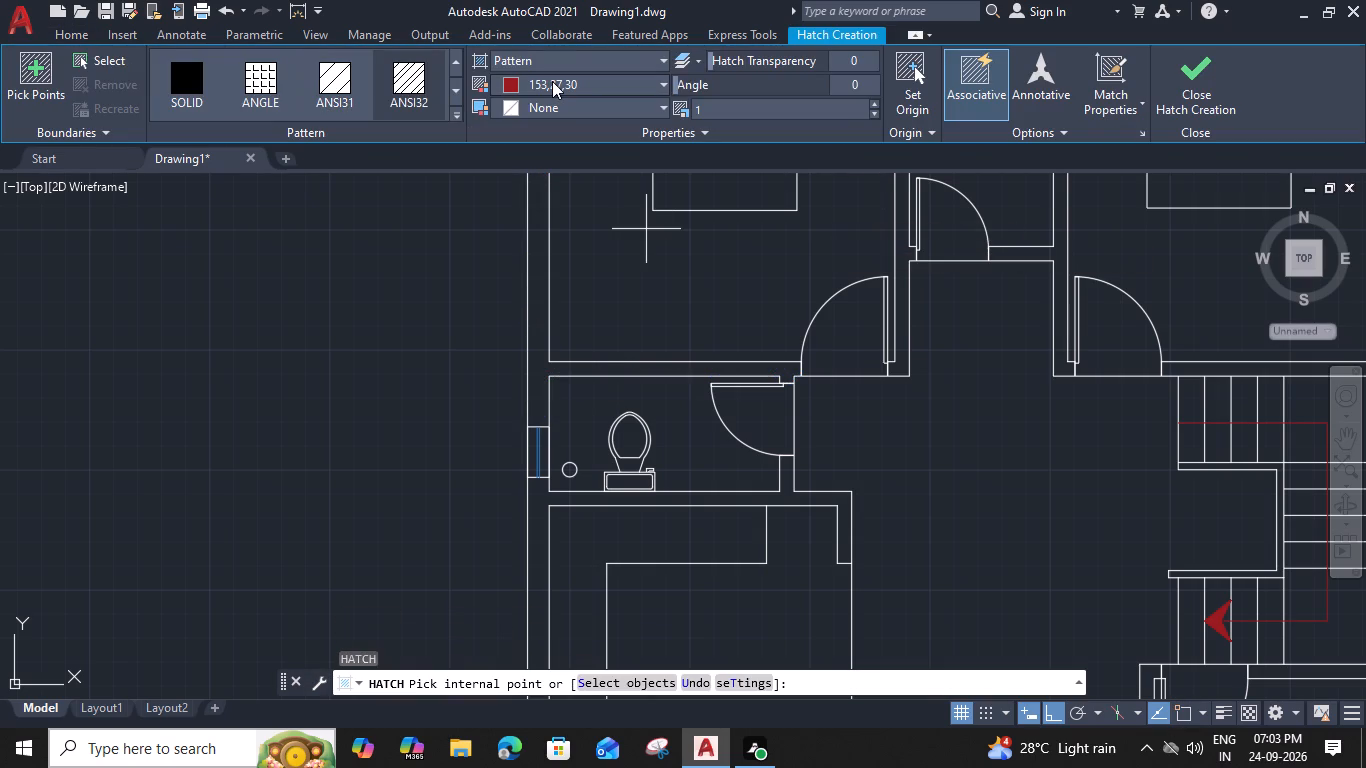
{"action": "left_click", "coordinate": [552, 81]}
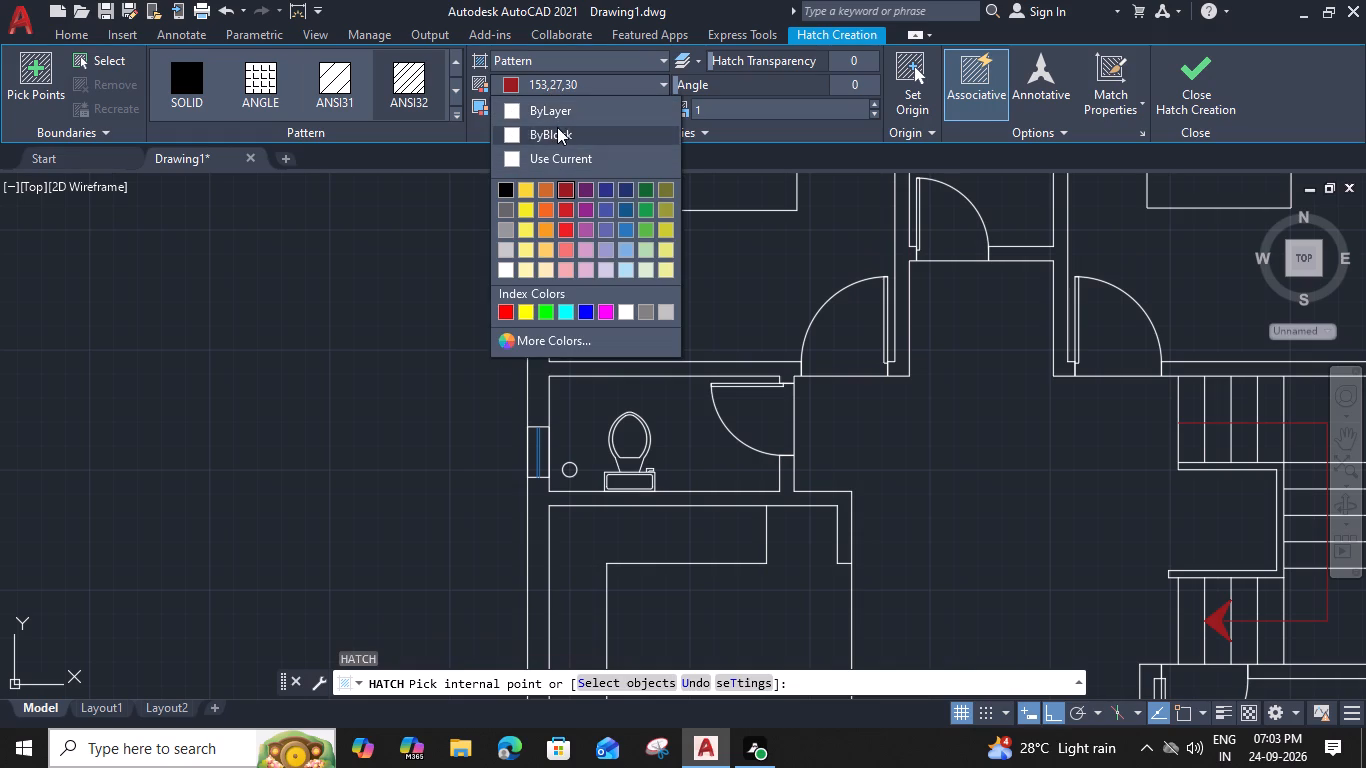
{"action": "left_click", "coordinate": [560, 108]}
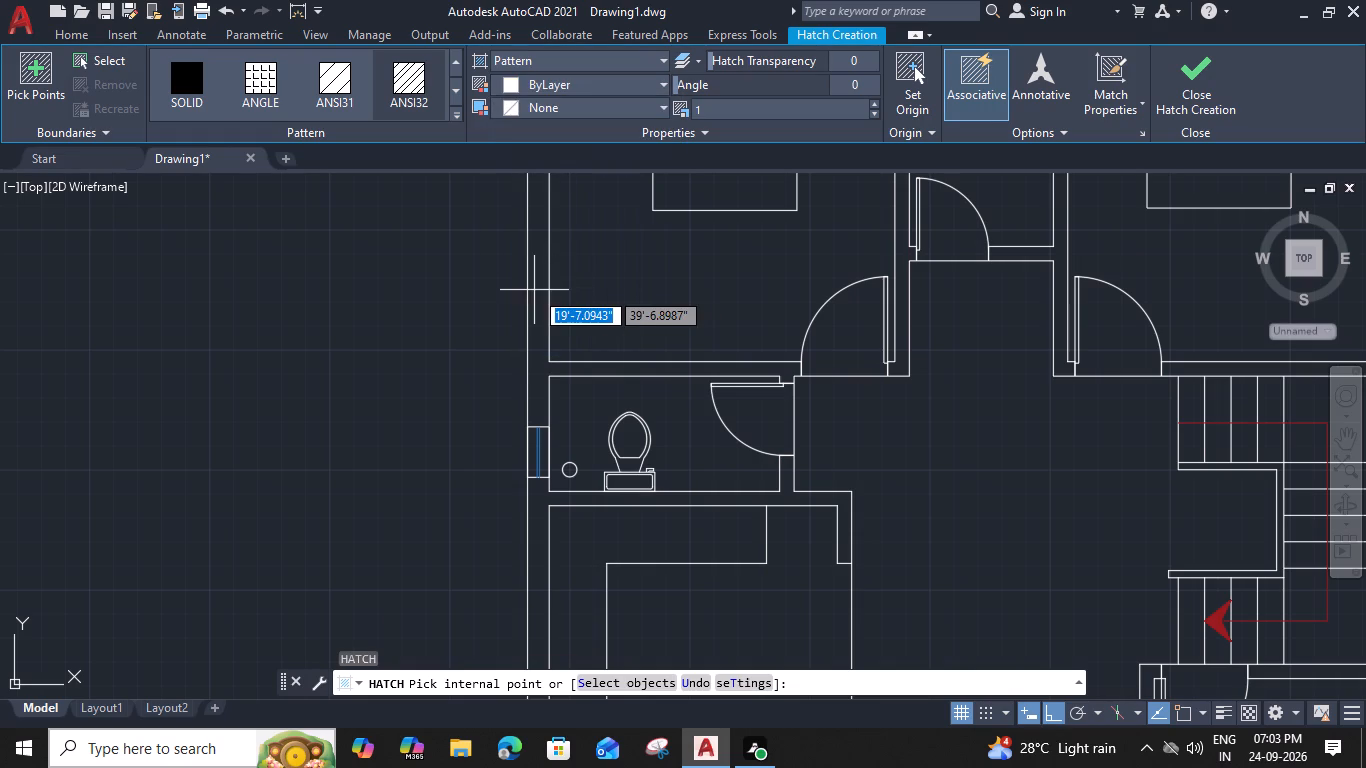
{"action": "left_click", "coordinate": [540, 291]}
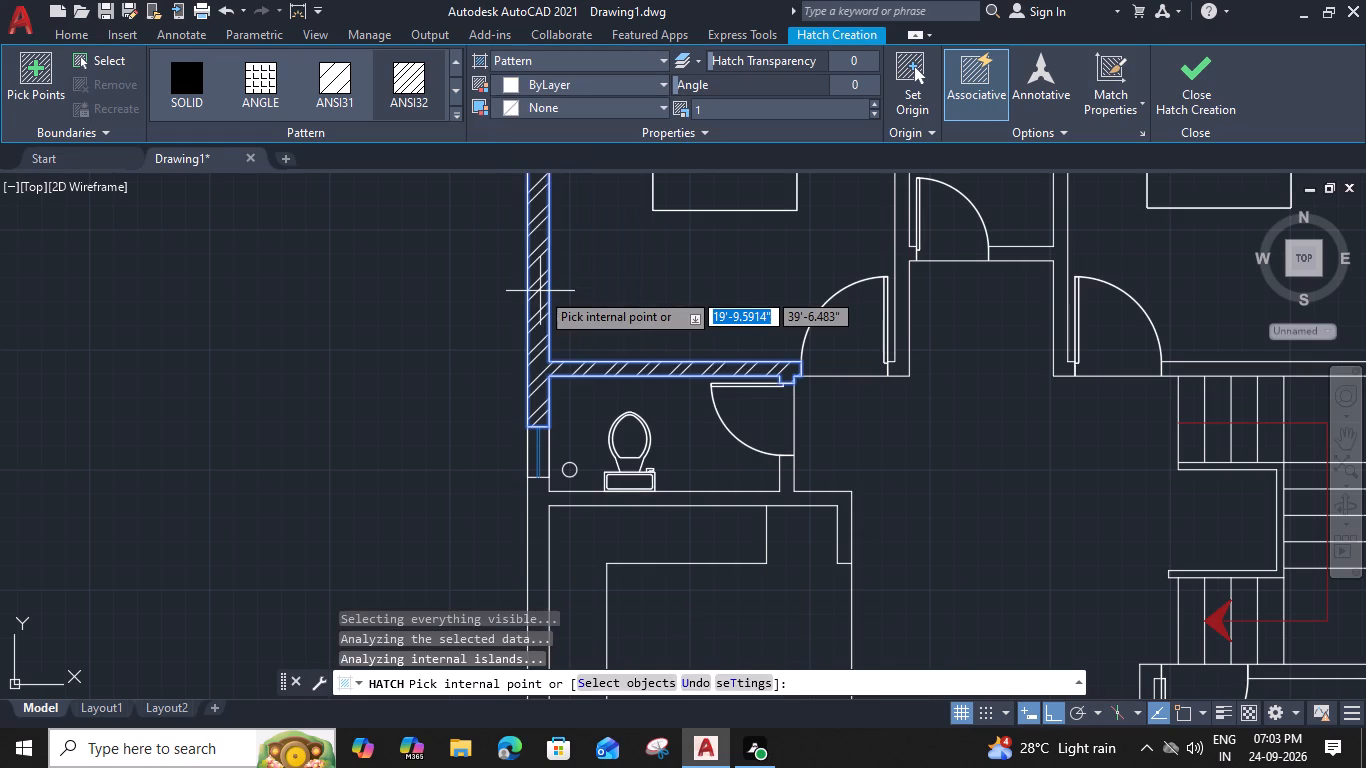
{"action": "scroll", "coordinate": [539, 291], "scroll_direction": "down", "scroll_amount": 2}
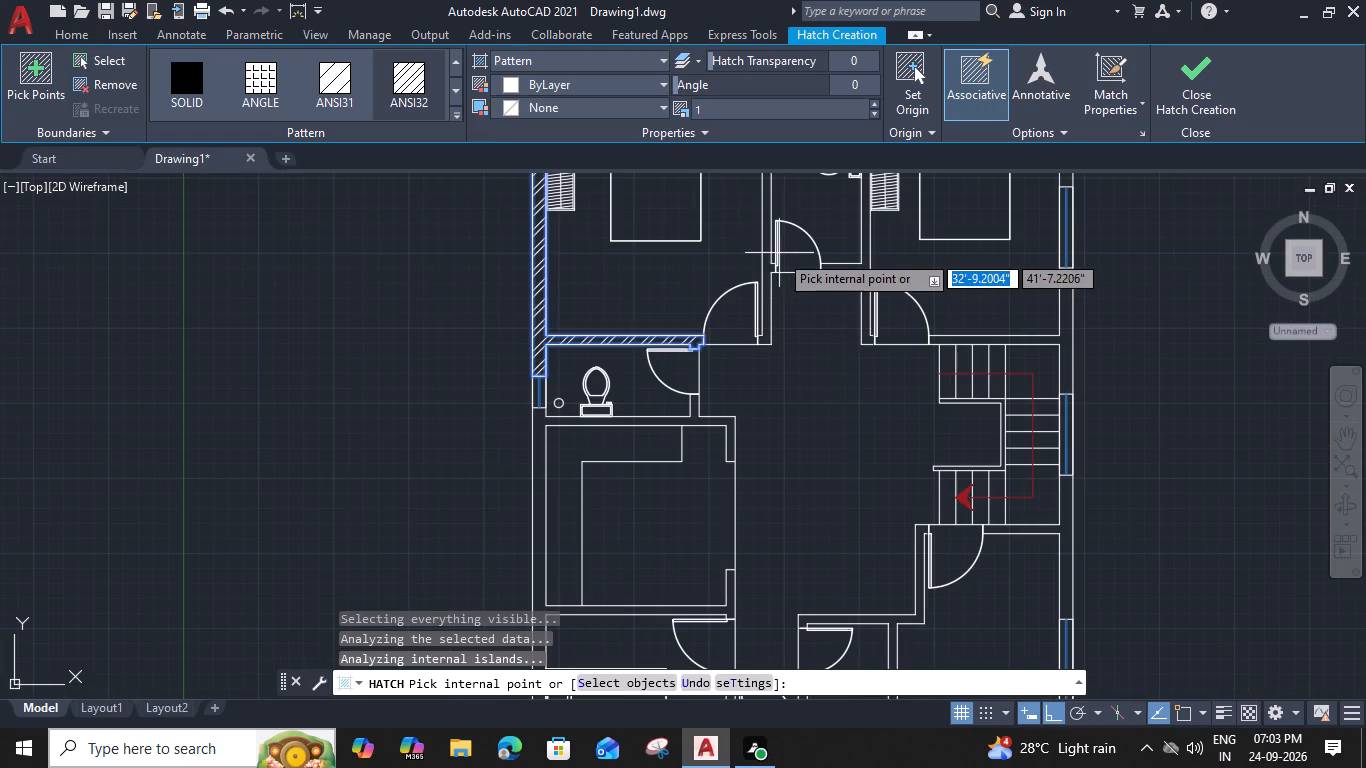
{"action": "scroll", "coordinate": [779, 253], "scroll_direction": "up", "scroll_amount": 3}
{"action": "left_click", "coordinate": [725, 300]}
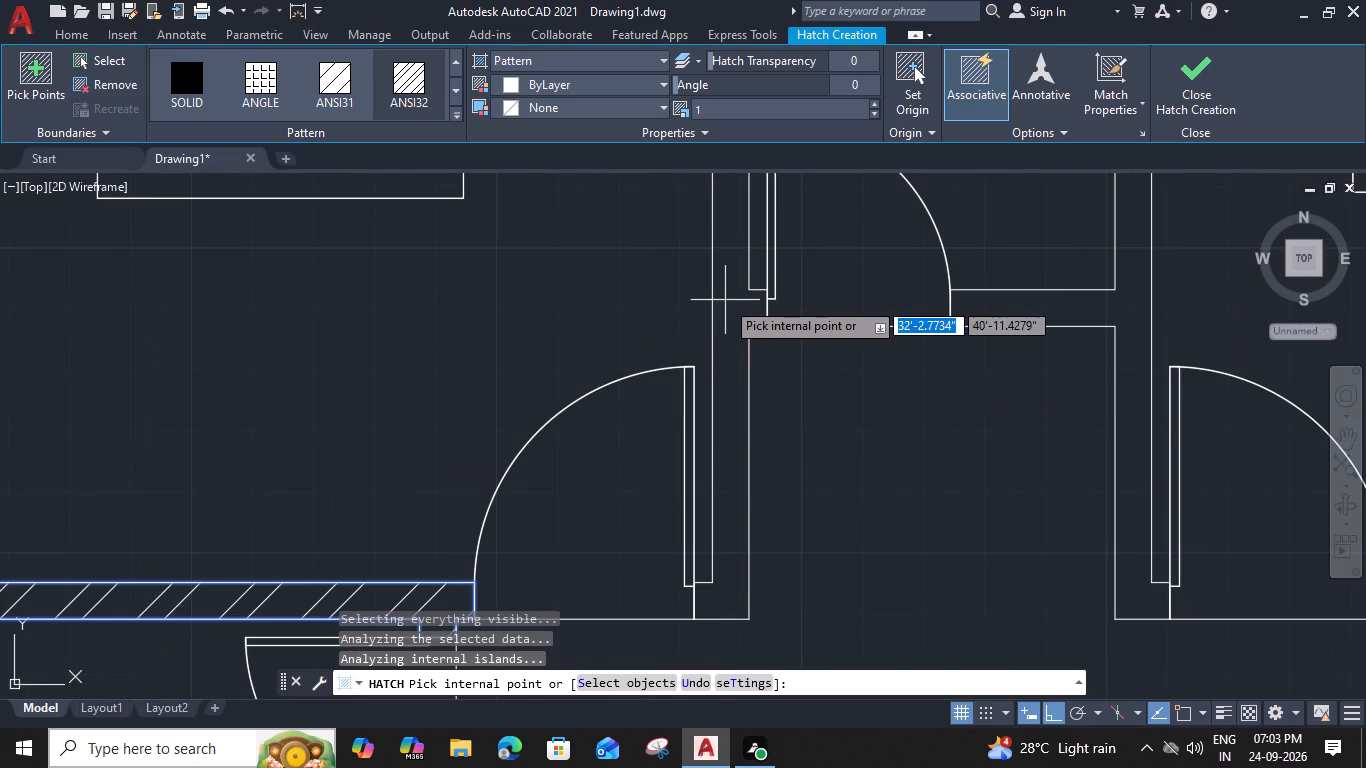
{"action": "scroll", "coordinate": [725, 300], "scroll_direction": "down", "scroll_amount": 3}
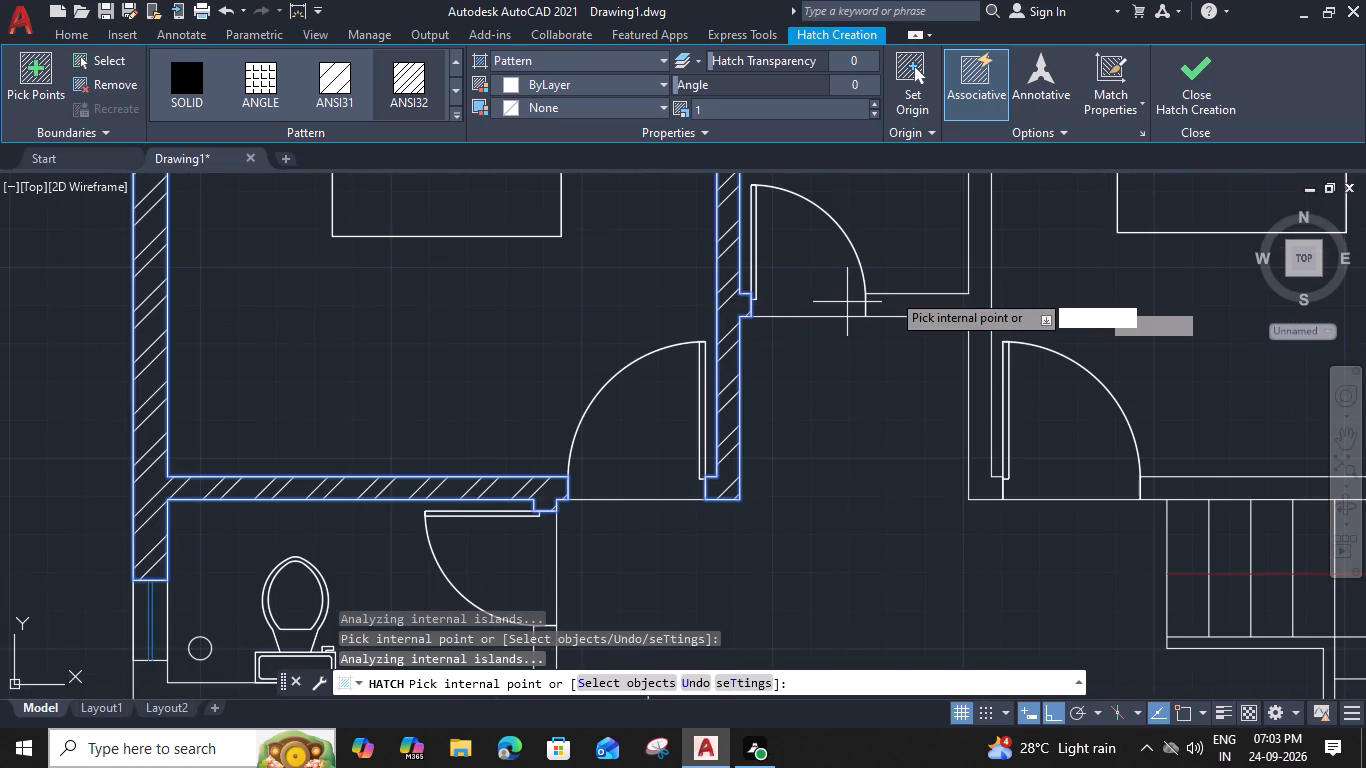
{"action": "left_click", "coordinate": [983, 293]}
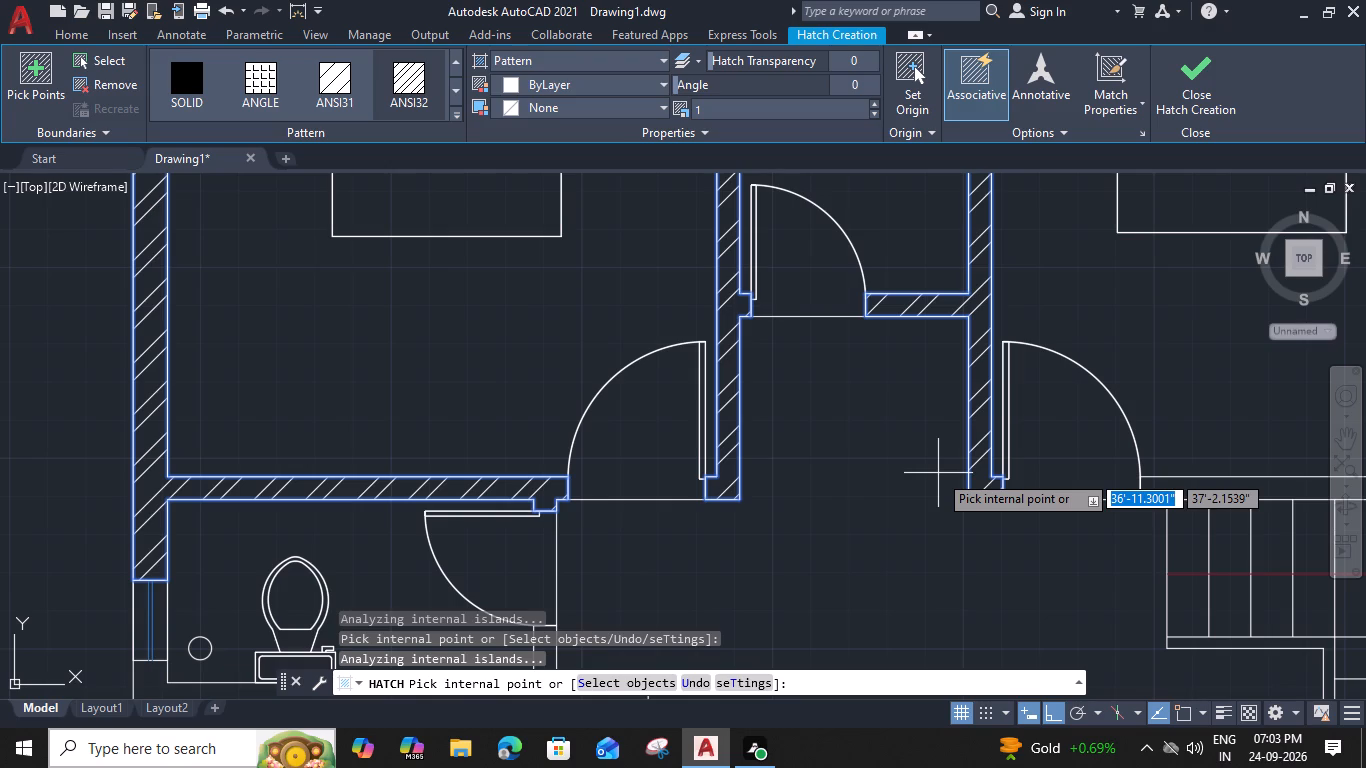
Add the east exterior wall sections to the hatch from the northeast corner to the southeast corner, including the connected walls around the staircase.
{"action": "scroll", "coordinate": [938, 473], "scroll_direction": "down", "scroll_amount": 3}
{"action": "middle_click_drag", "start_coordinate": [914, 502], "coordinate": [881, 502]}
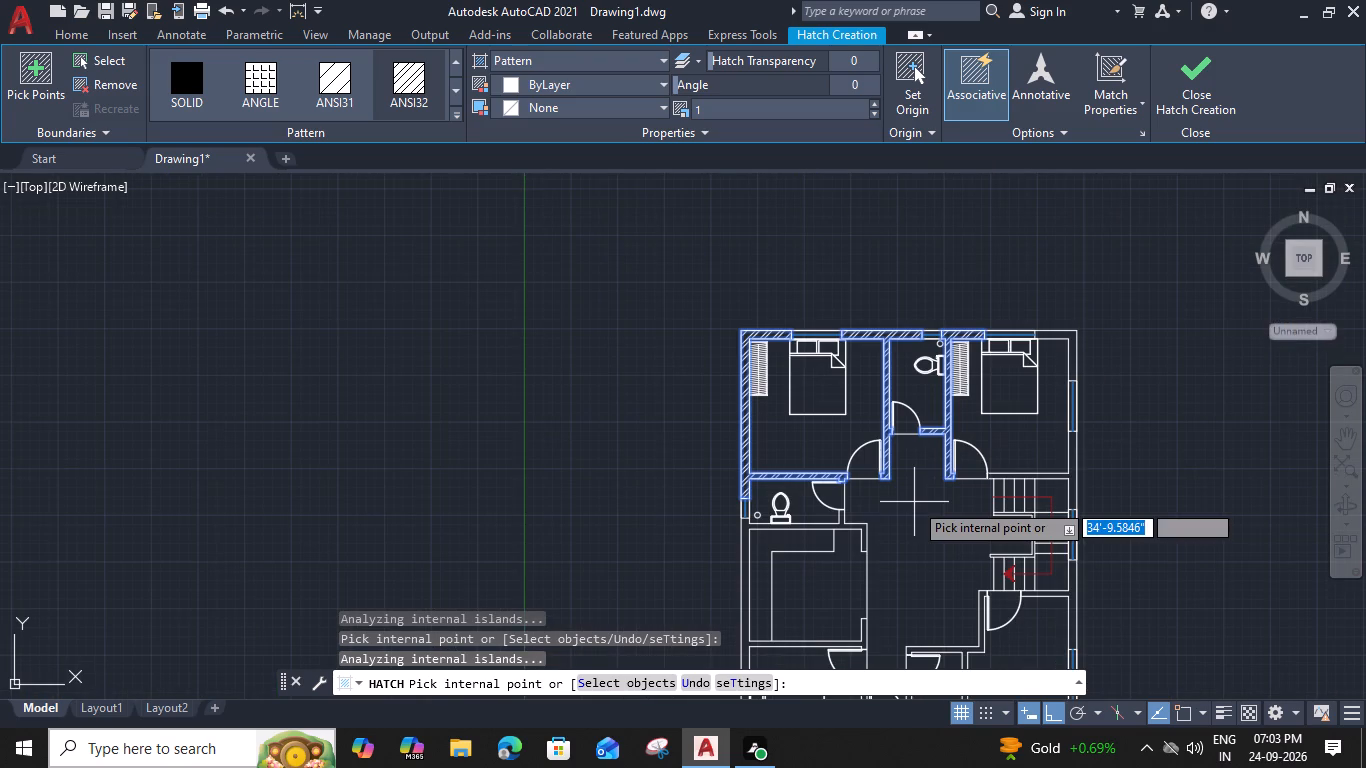
{"action": "middle_click_drag", "start_coordinate": [881, 502], "coordinate": [603, 544]}
{"action": "scroll", "coordinate": [755, 390], "scroll_direction": "up", "scroll_amount": 2}
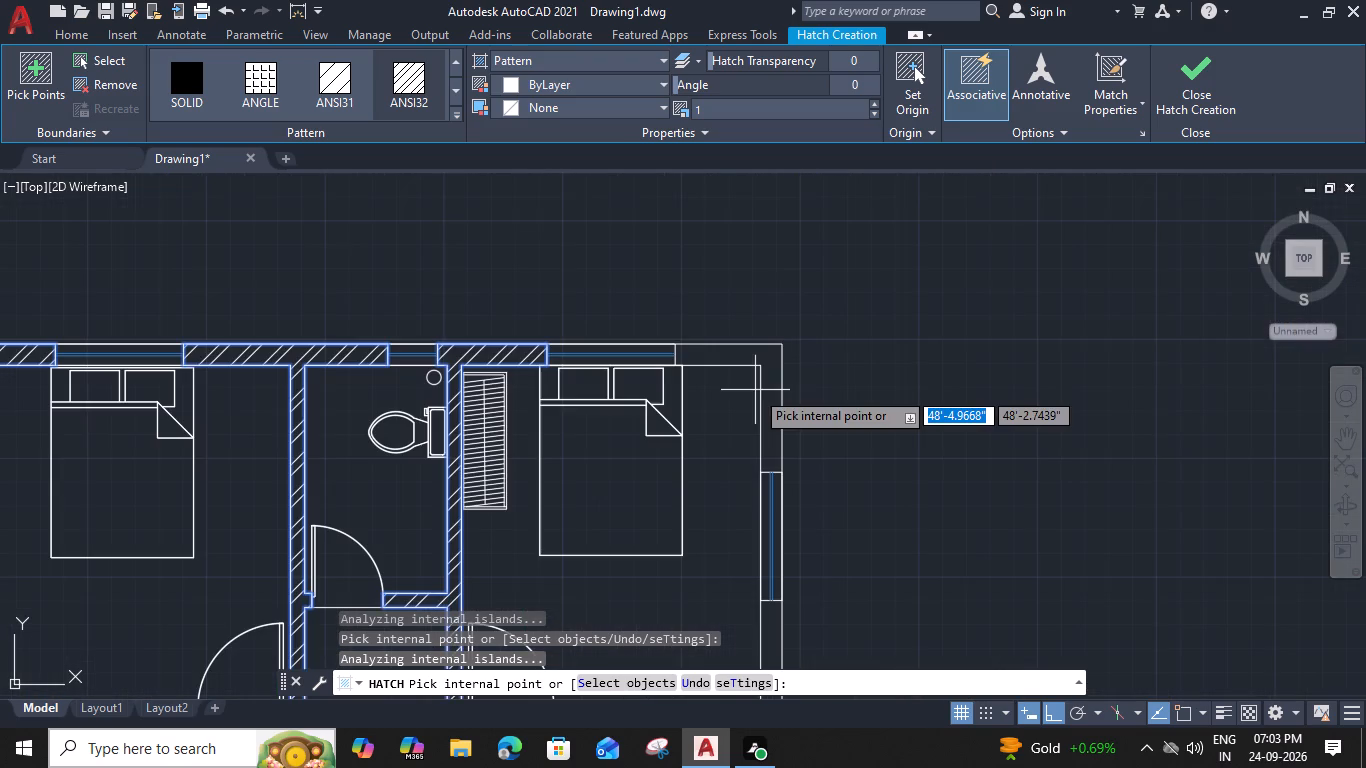
{"action": "left_click", "coordinate": [768, 388]}
{"action": "scroll", "coordinate": [768, 388], "scroll_direction": "down", "scroll_amount": 2}
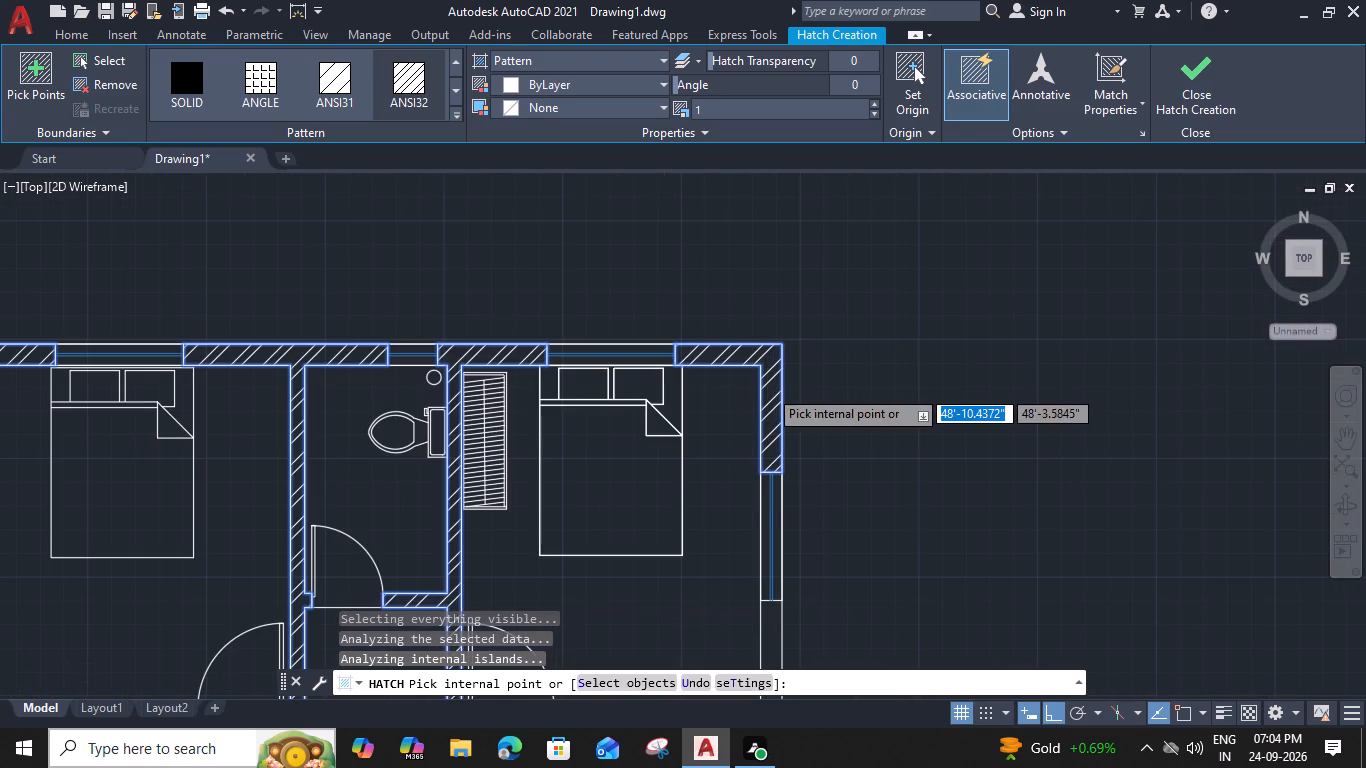
{"action": "middle_click_drag", "start_coordinate": [691, 474], "coordinate": [696, 285]}
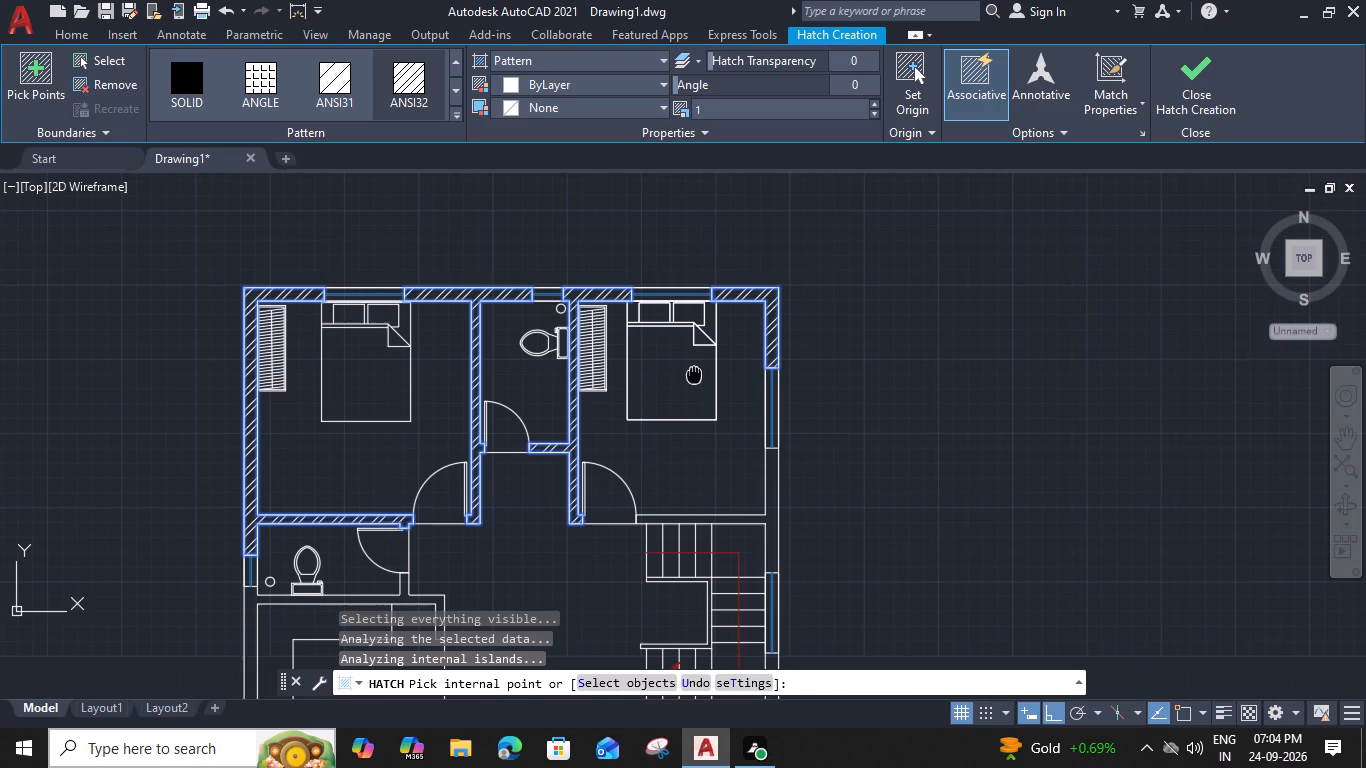
{"action": "left_click", "coordinate": [771, 406]}
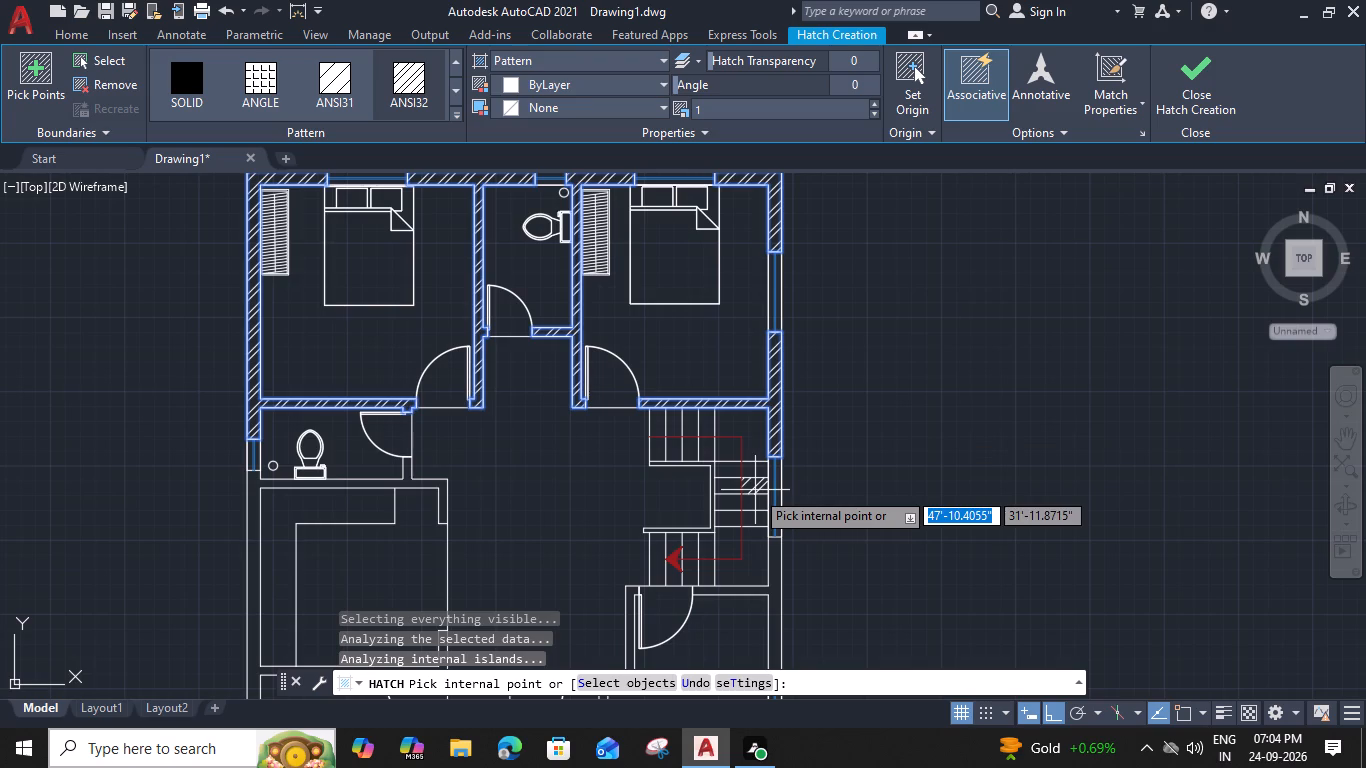
{"action": "middle_click_drag", "start_coordinate": [755, 490], "coordinate": [805, 293]}
{"action": "left_click", "coordinate": [826, 391]}
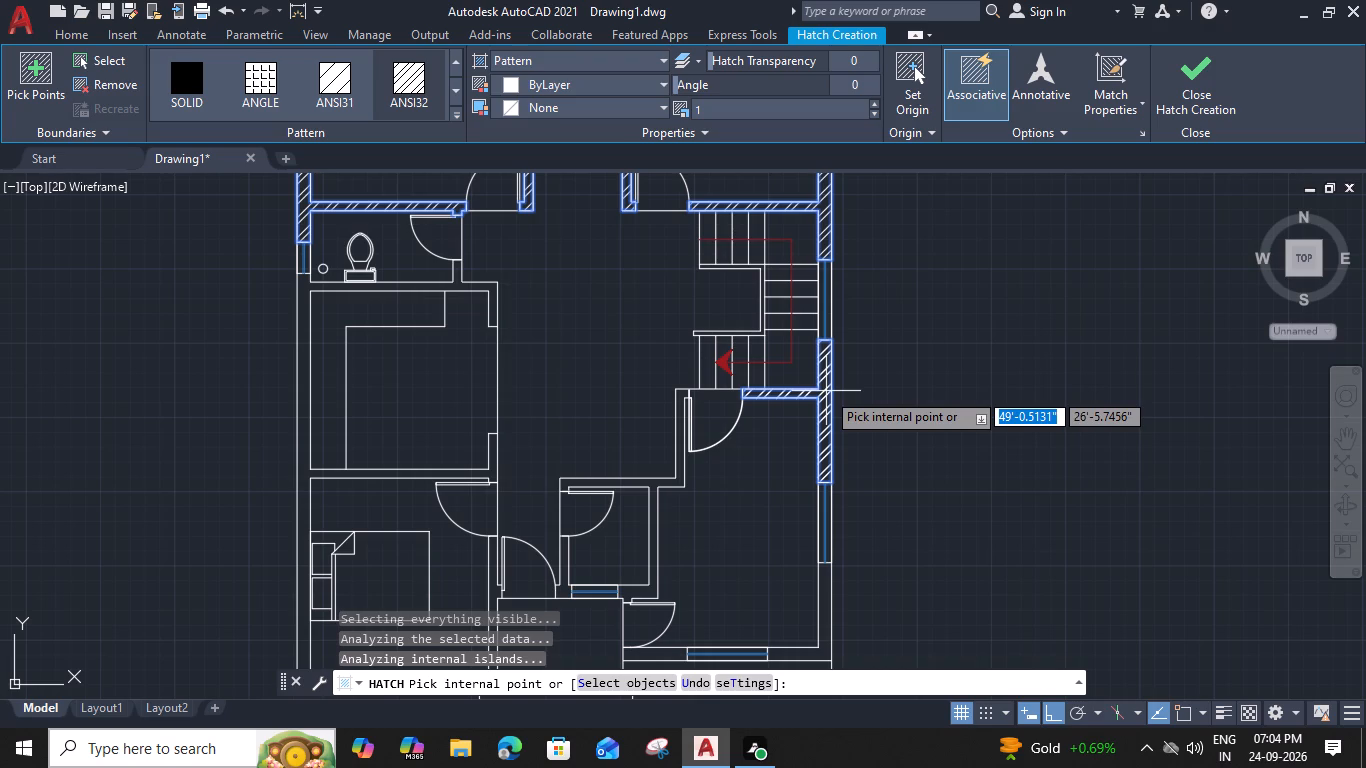
{"action": "middle_click_drag", "start_coordinate": [791, 505], "coordinate": [797, 525]}
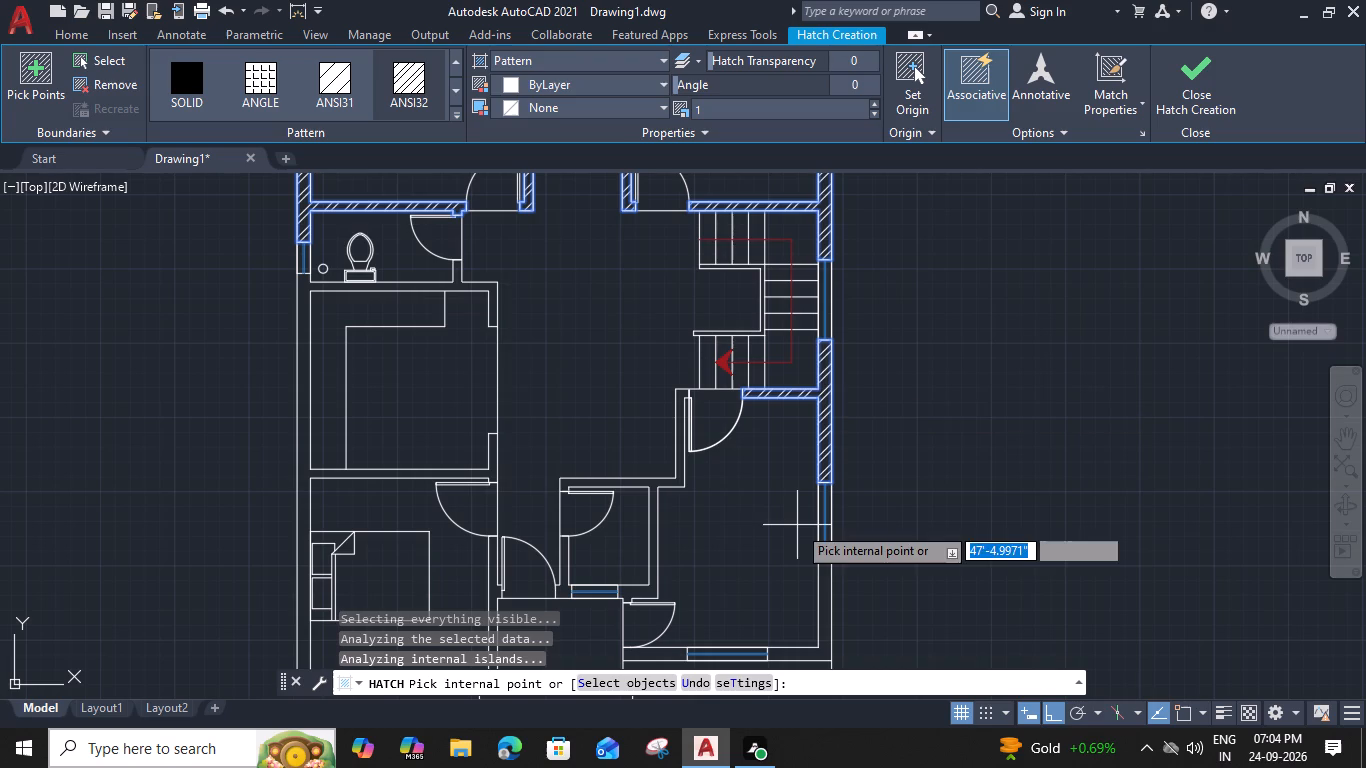
{"action": "middle_click_drag", "start_coordinate": [797, 525], "coordinate": [882, 338]}
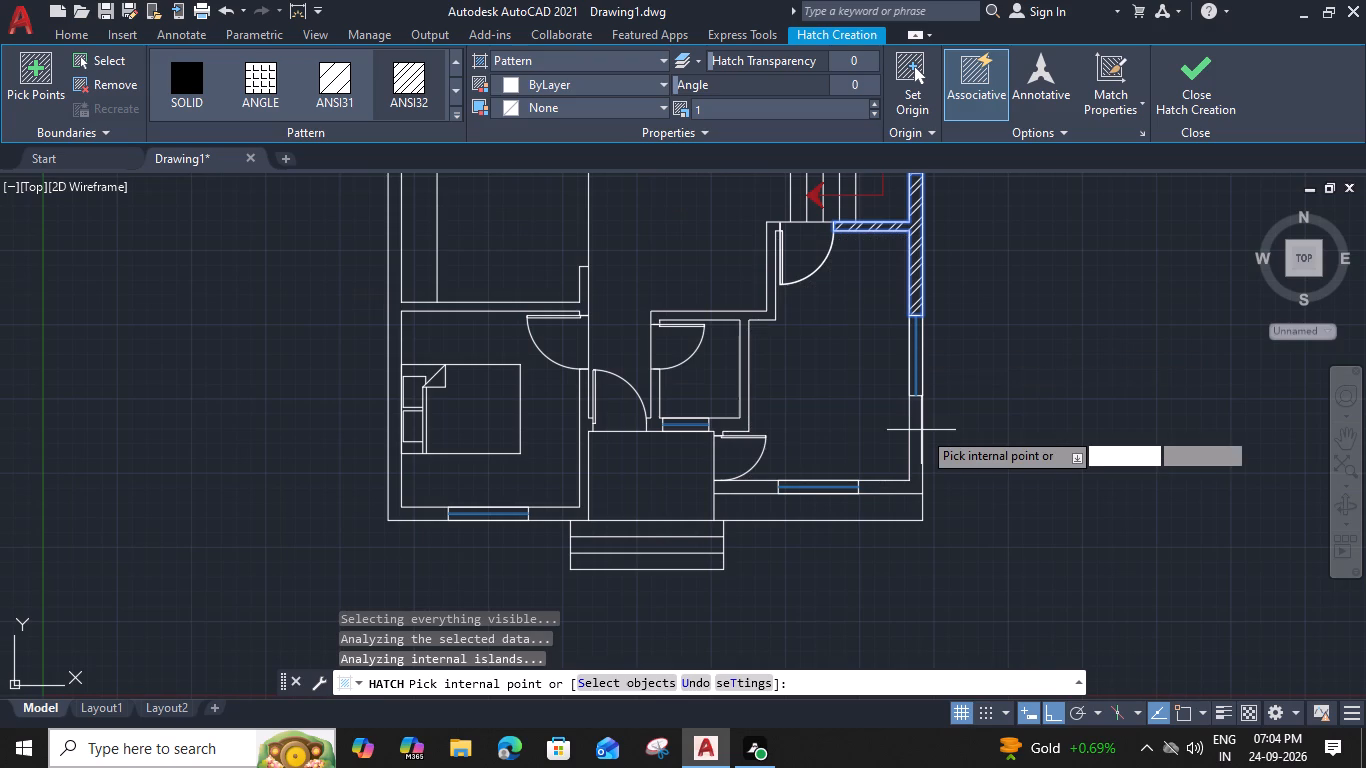
{"action": "left_click", "coordinate": [917, 433]}
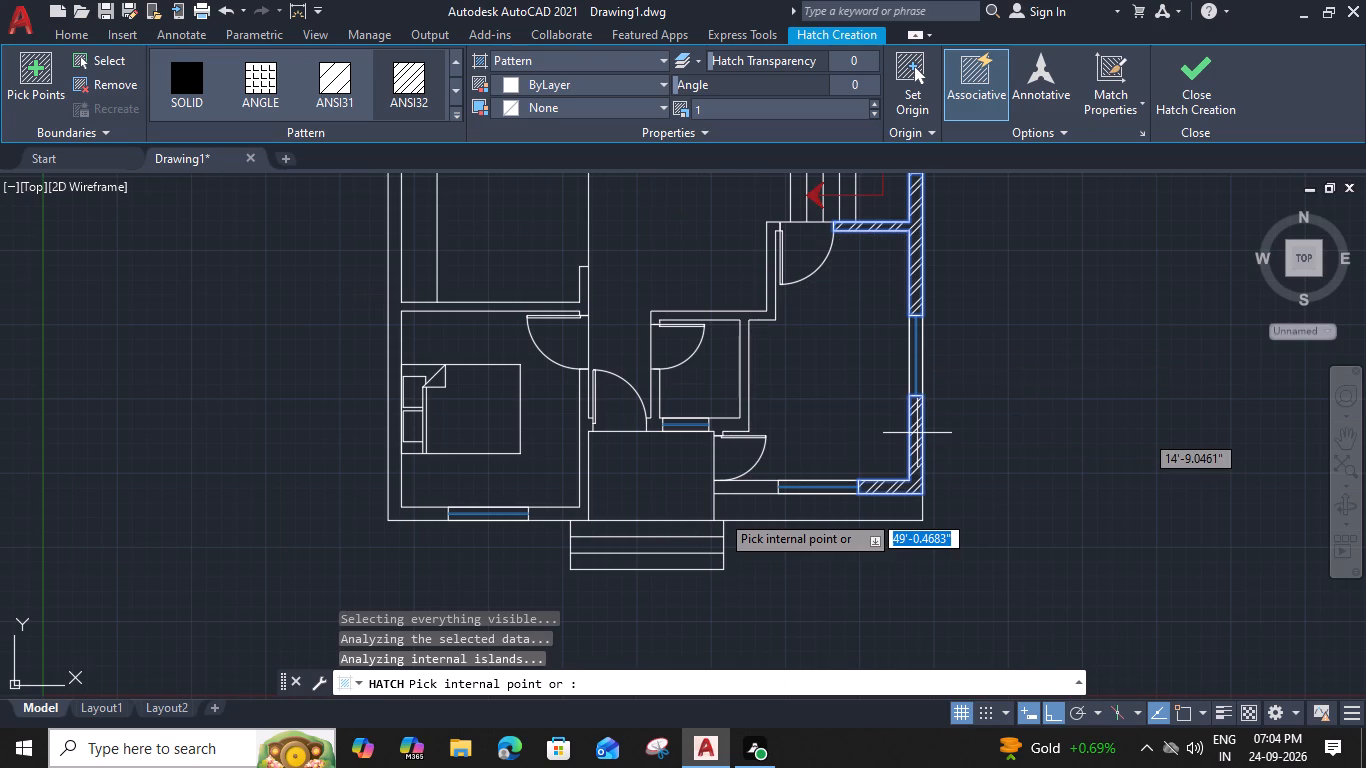
Add the remaining interior walls and the southern and western exterior walls to the ANSI32 hatch, and finish it.
{"action": "left_click", "coordinate": [771, 306]}
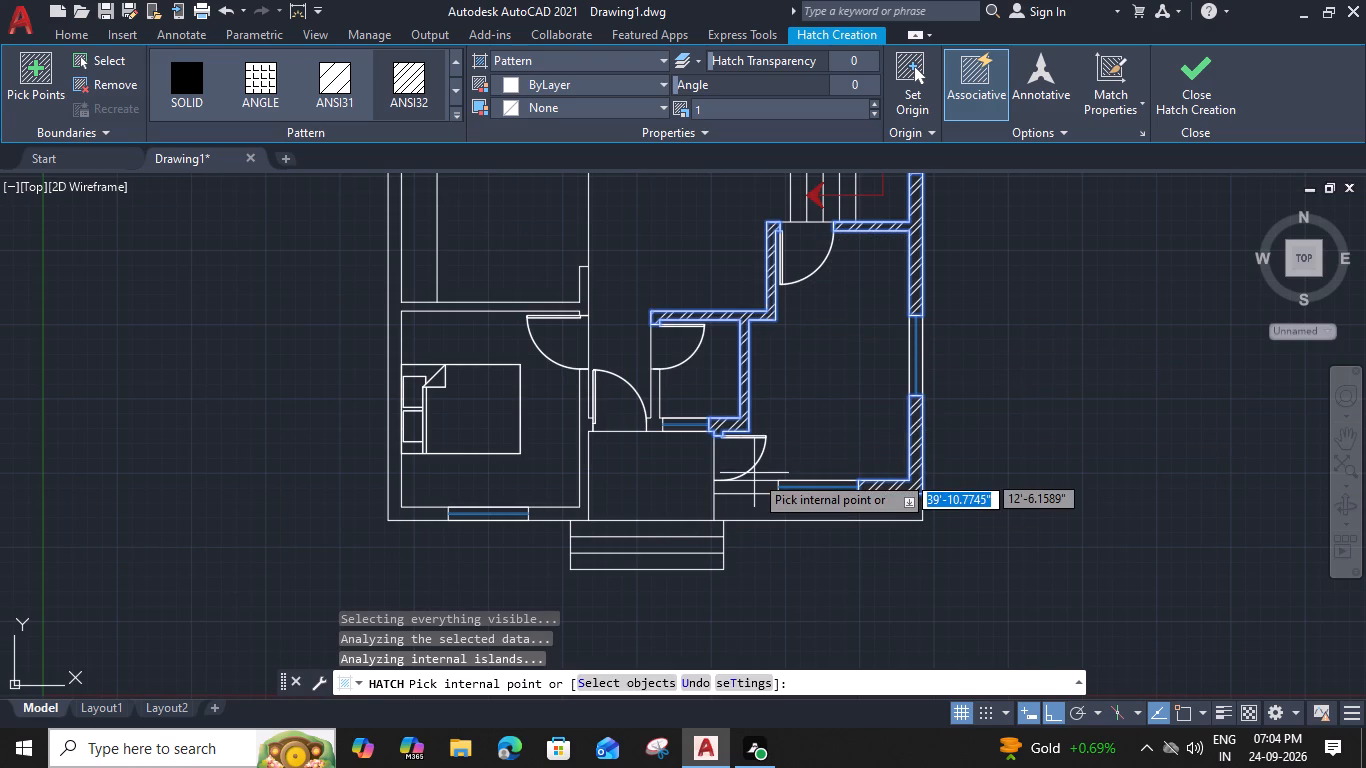
{"action": "left_click", "coordinate": [756, 486]}
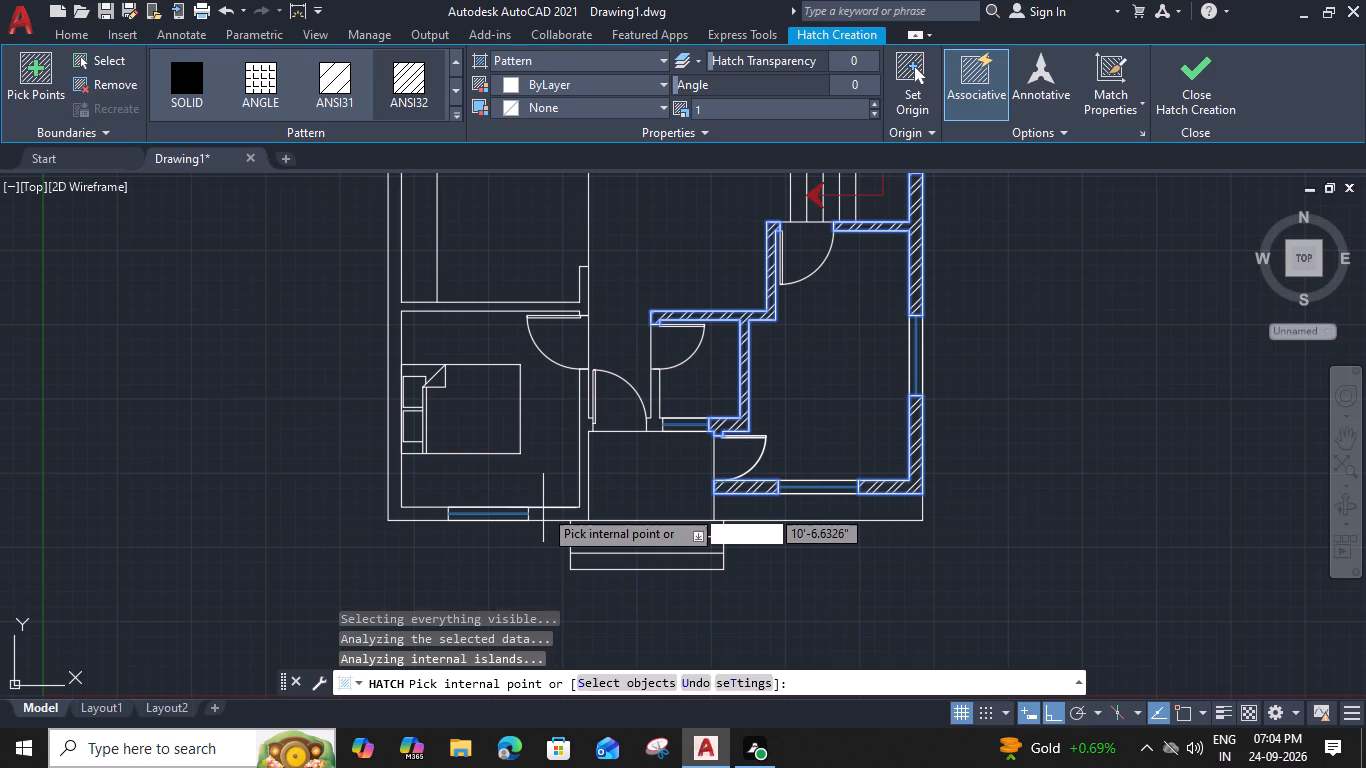
{"action": "left_click", "coordinate": [545, 508]}
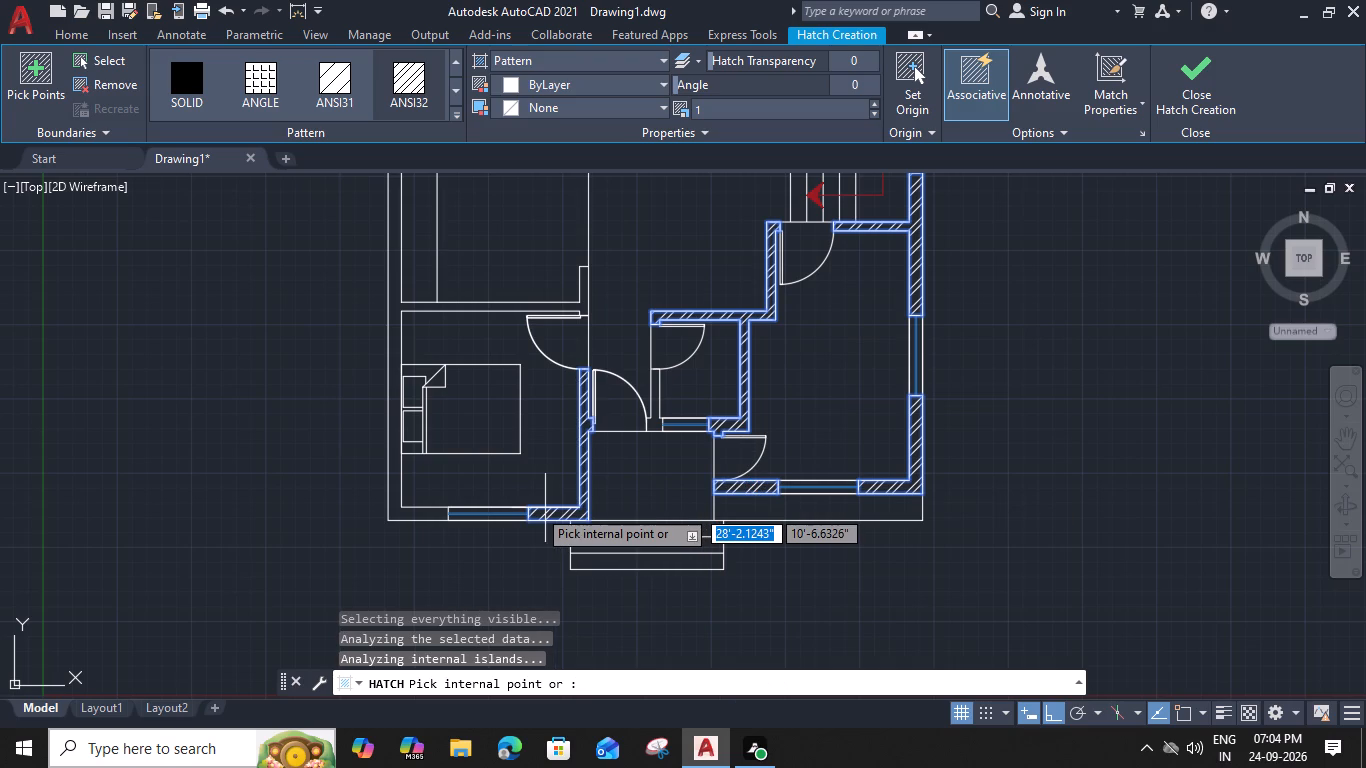
{"action": "left_click", "coordinate": [423, 518]}
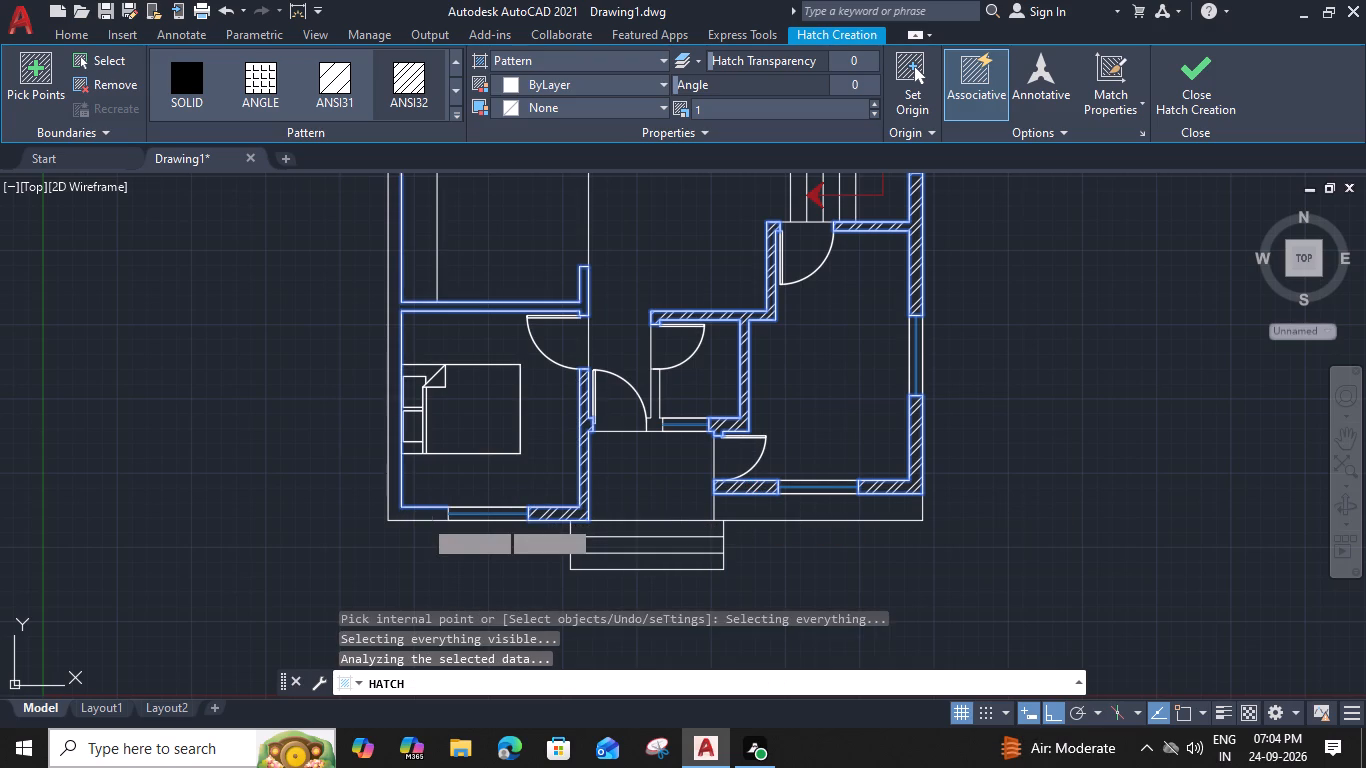
{"action": "left_click", "coordinate": [655, 421]}
{"action": "middle_click_drag", "start_coordinate": [644, 317], "coordinate": [690, 518]}
{"action": "scroll", "coordinate": [688, 499], "scroll_direction": "down", "scroll_amount": 2}
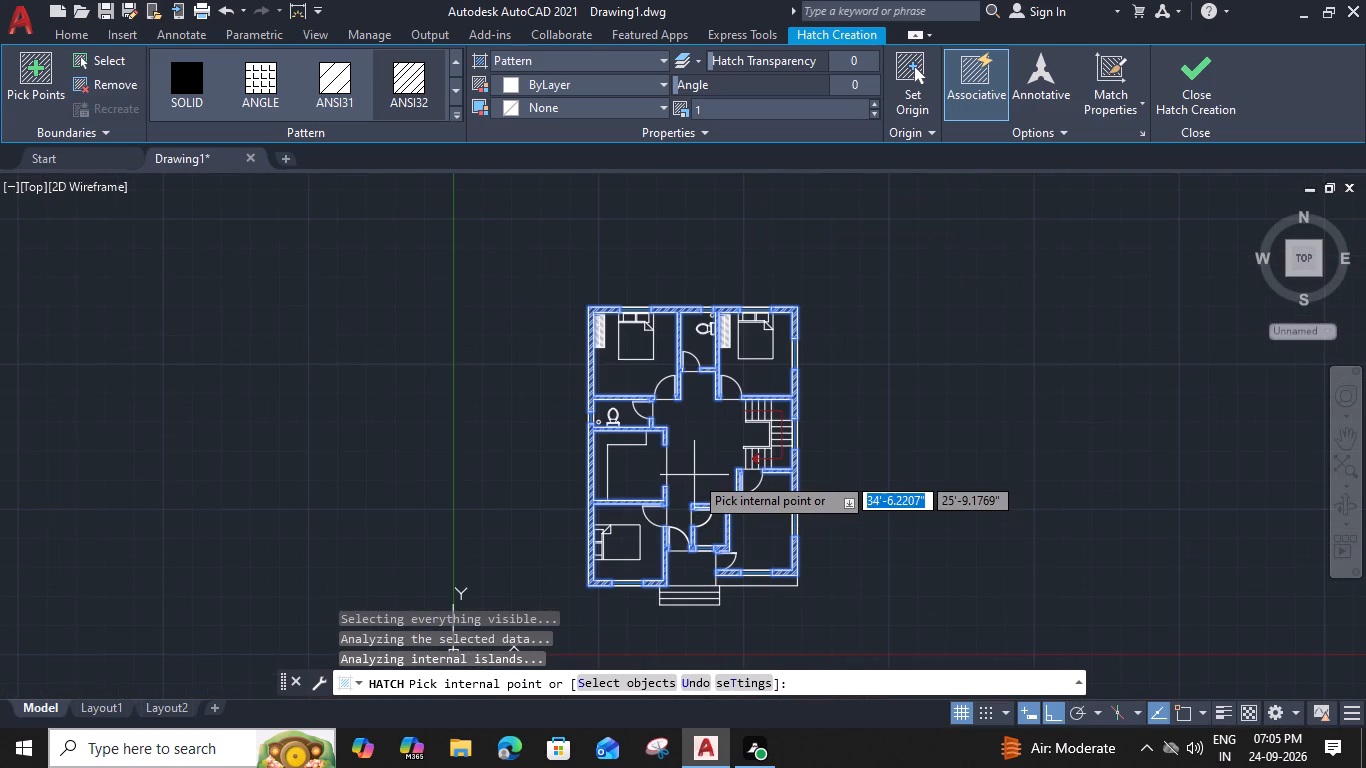
{"action": "left_click", "coordinate": [1206, 84]}
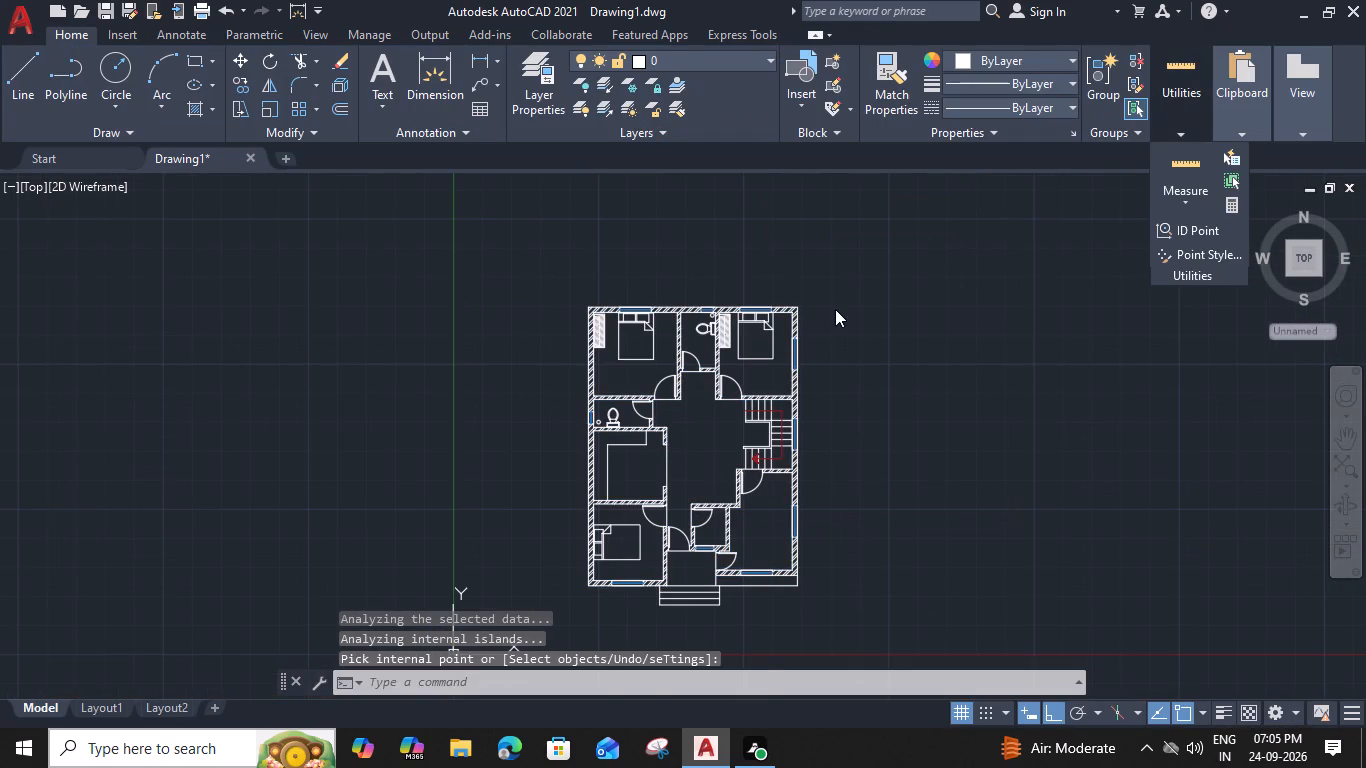
Start a multiline text below the bed in the northwest bedroom with an 8" text height and a narrowed text box.
{"action": "scroll", "coordinate": [701, 429], "scroll_direction": "up", "scroll_amount": 2}
{"action": "middle_click_drag", "start_coordinate": [699, 437], "coordinate": [720, 299]}
{"action": "scroll", "coordinate": [720, 299], "scroll_direction": "down", "scroll_amount": 1}
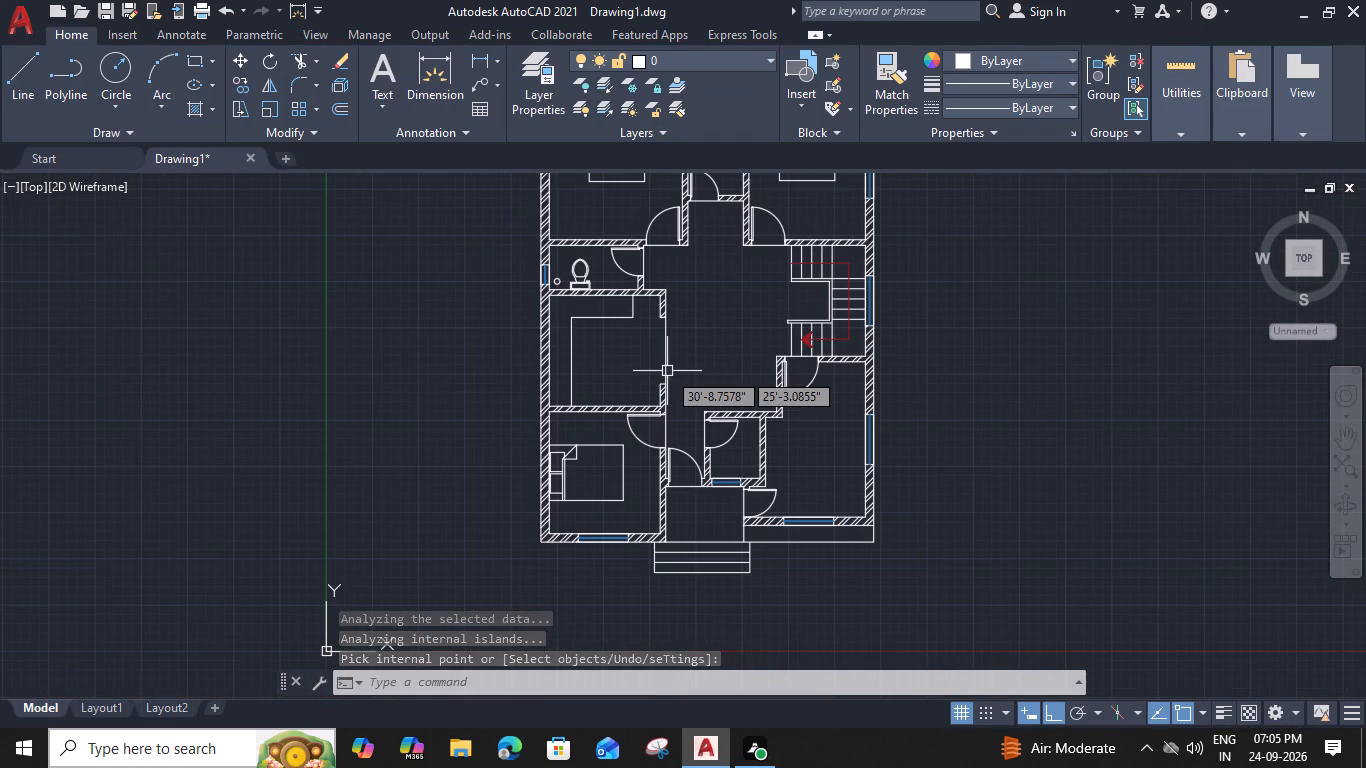
{"action": "type", "text": "mt"}
{"action": "key", "text": "space"}
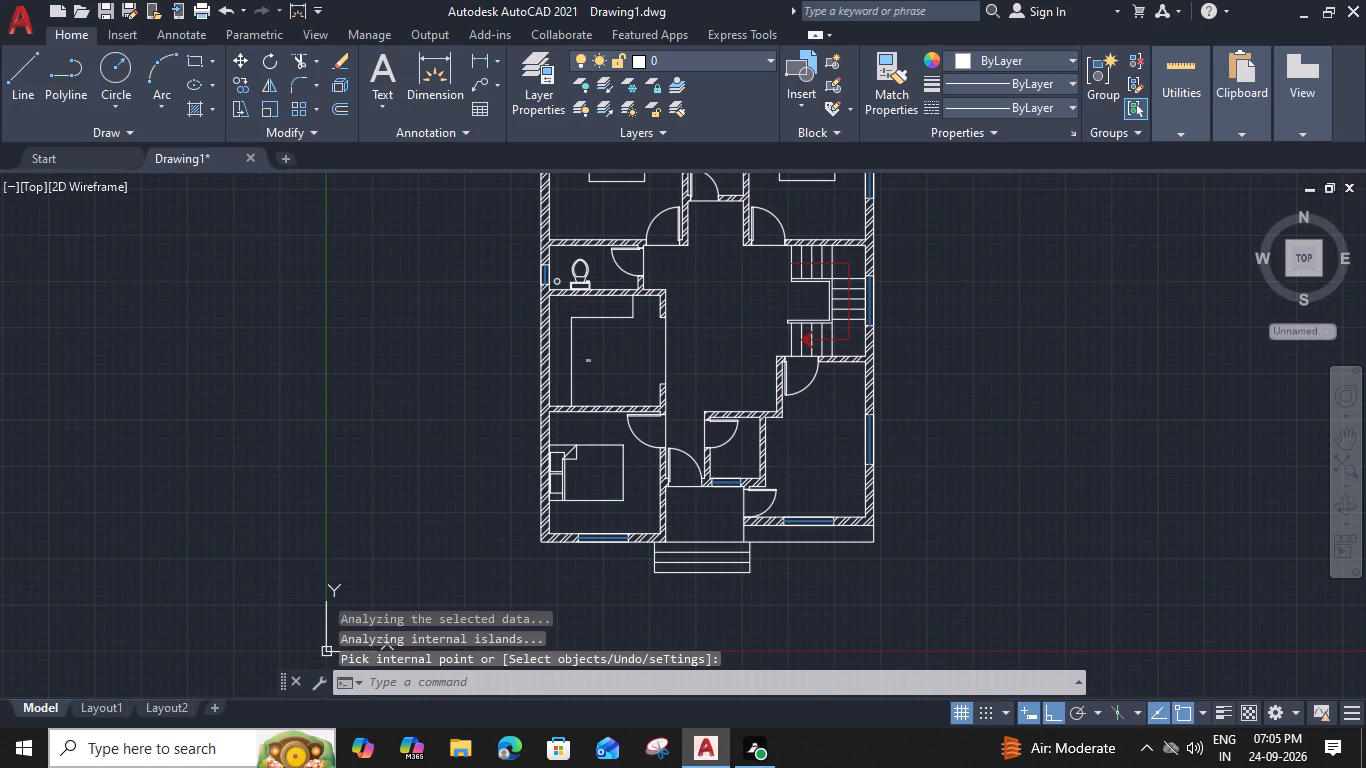
{"action": "middle_click_drag", "start_coordinate": [580, 197], "coordinate": [617, 224]}
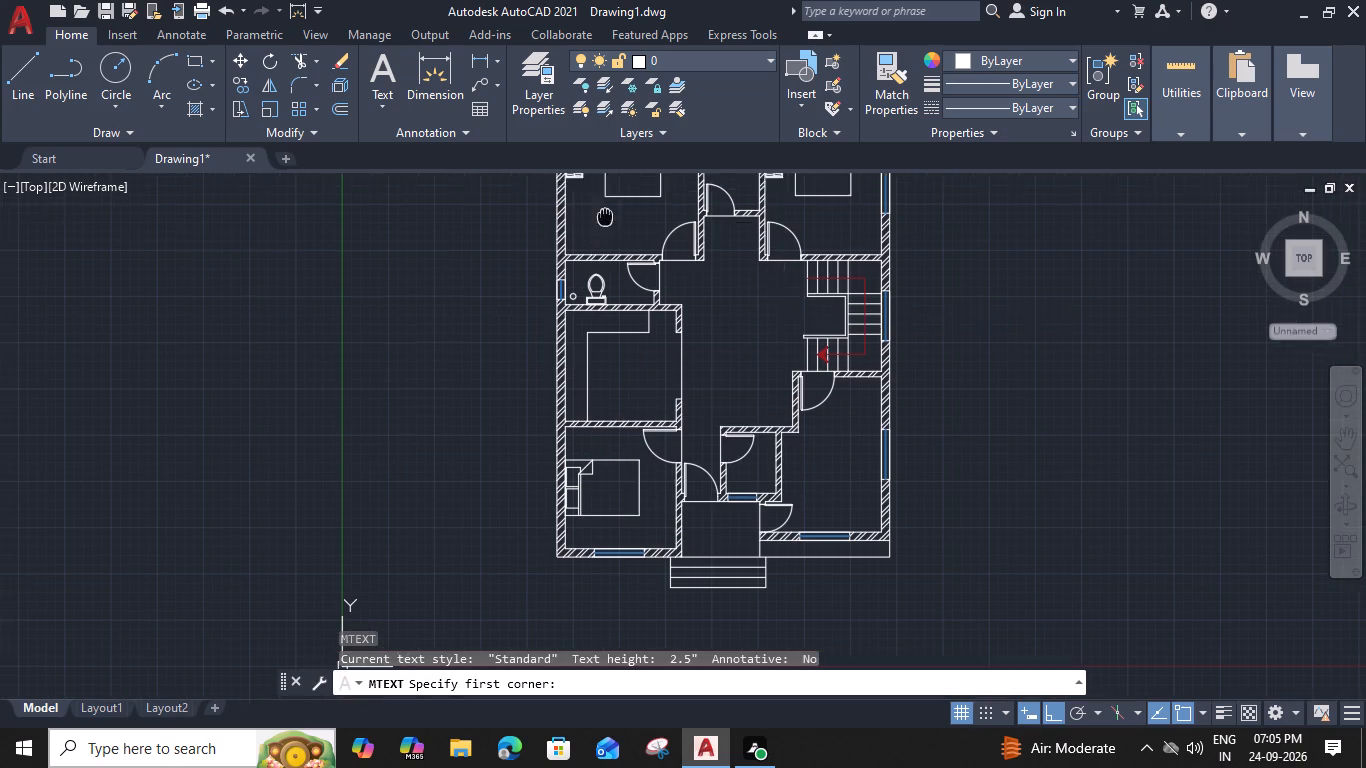
{"action": "middle_click_drag", "start_coordinate": [617, 224], "coordinate": [668, 277]}
{"action": "scroll", "coordinate": [669, 273], "scroll_direction": "up", "scroll_amount": 2}
{"action": "left_click", "coordinate": [651, 287]}
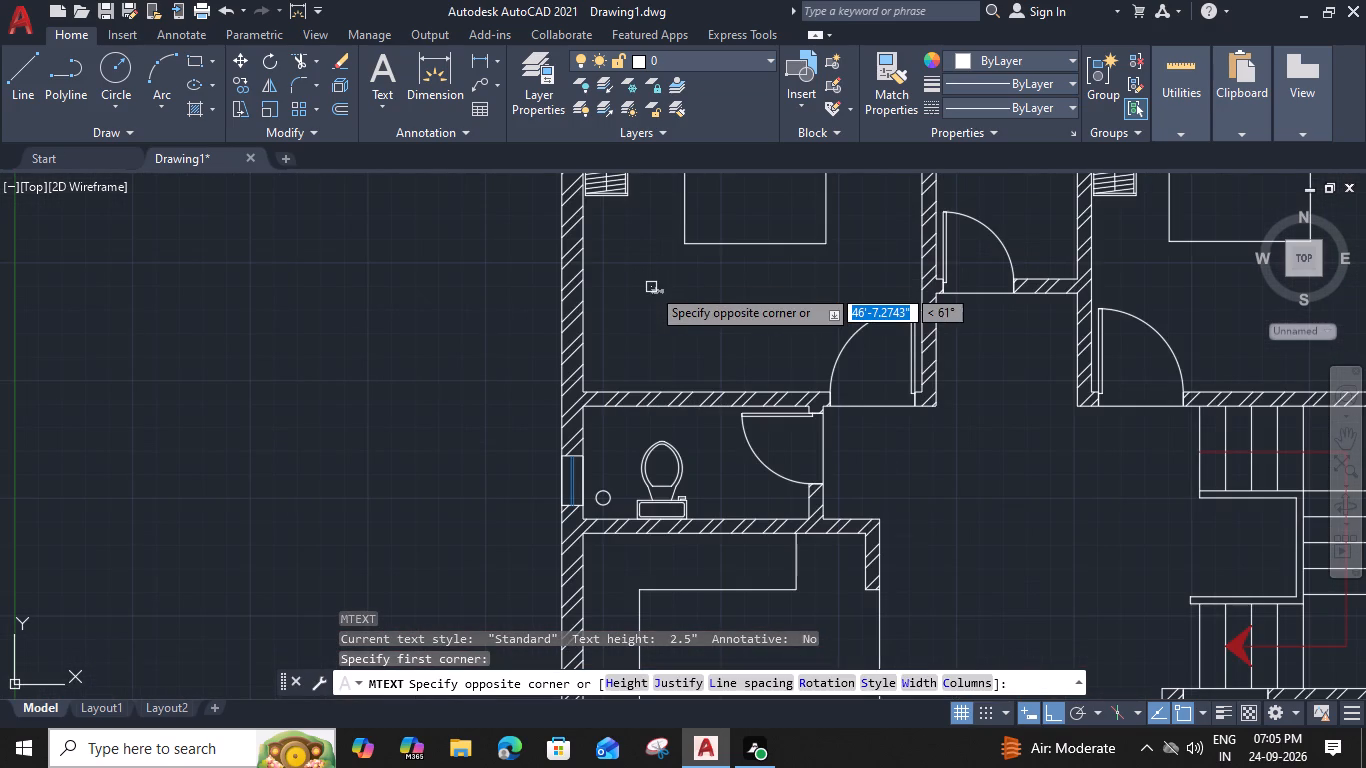
{"action": "left_click", "coordinate": [850, 318]}
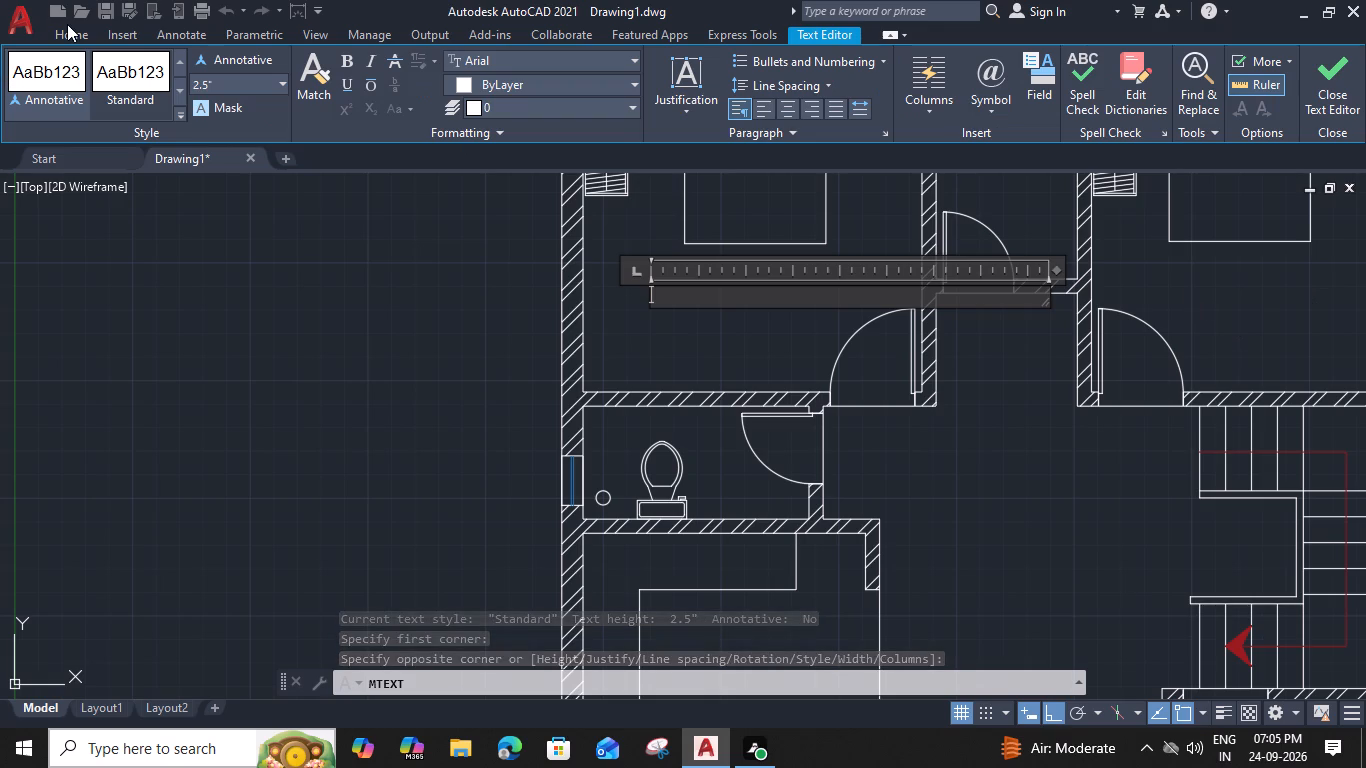
{"action": "left_click_drag", "start_coordinate": [223, 81], "coordinate": [156, 77]}
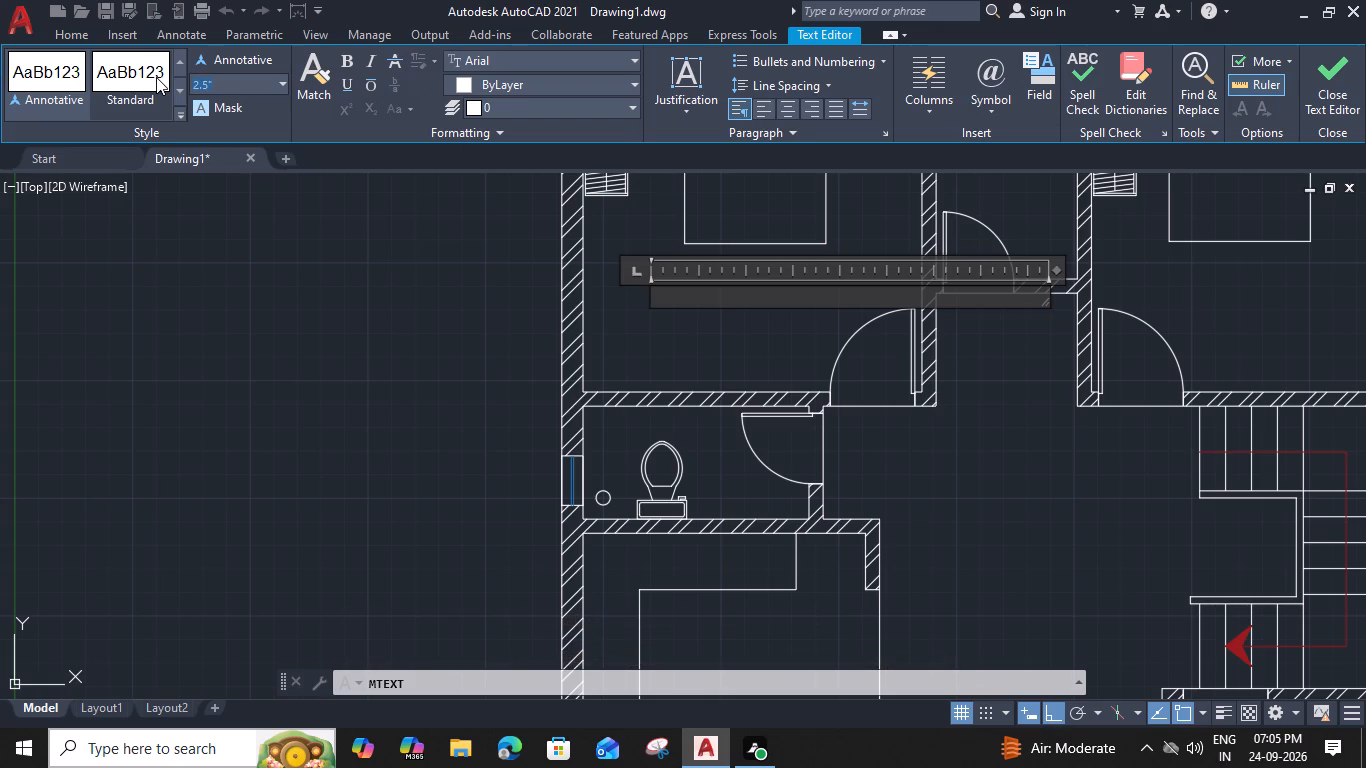
{"action": "type", "text": "8\""}
{"action": "key", "text": "Return"}
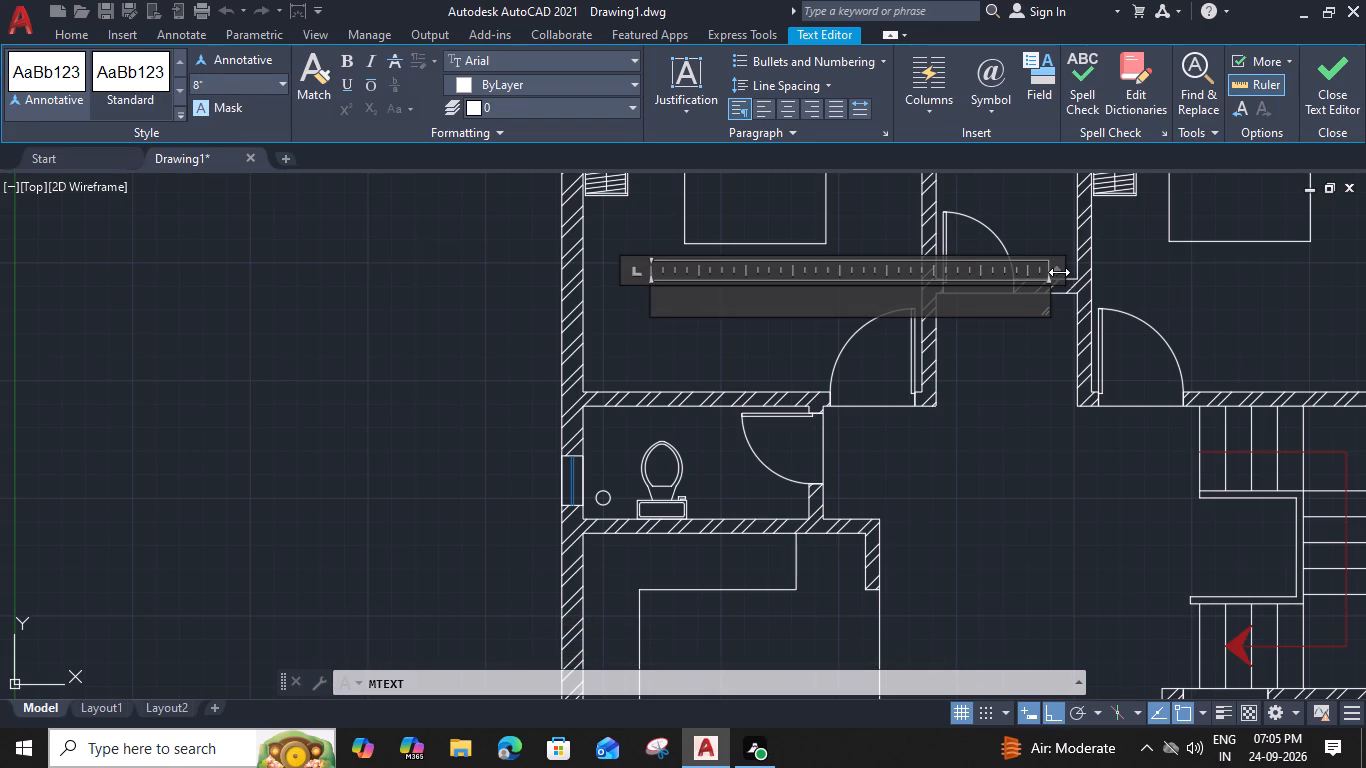
{"action": "left_click_drag", "start_coordinate": [1059, 272], "coordinate": [896, 274]}
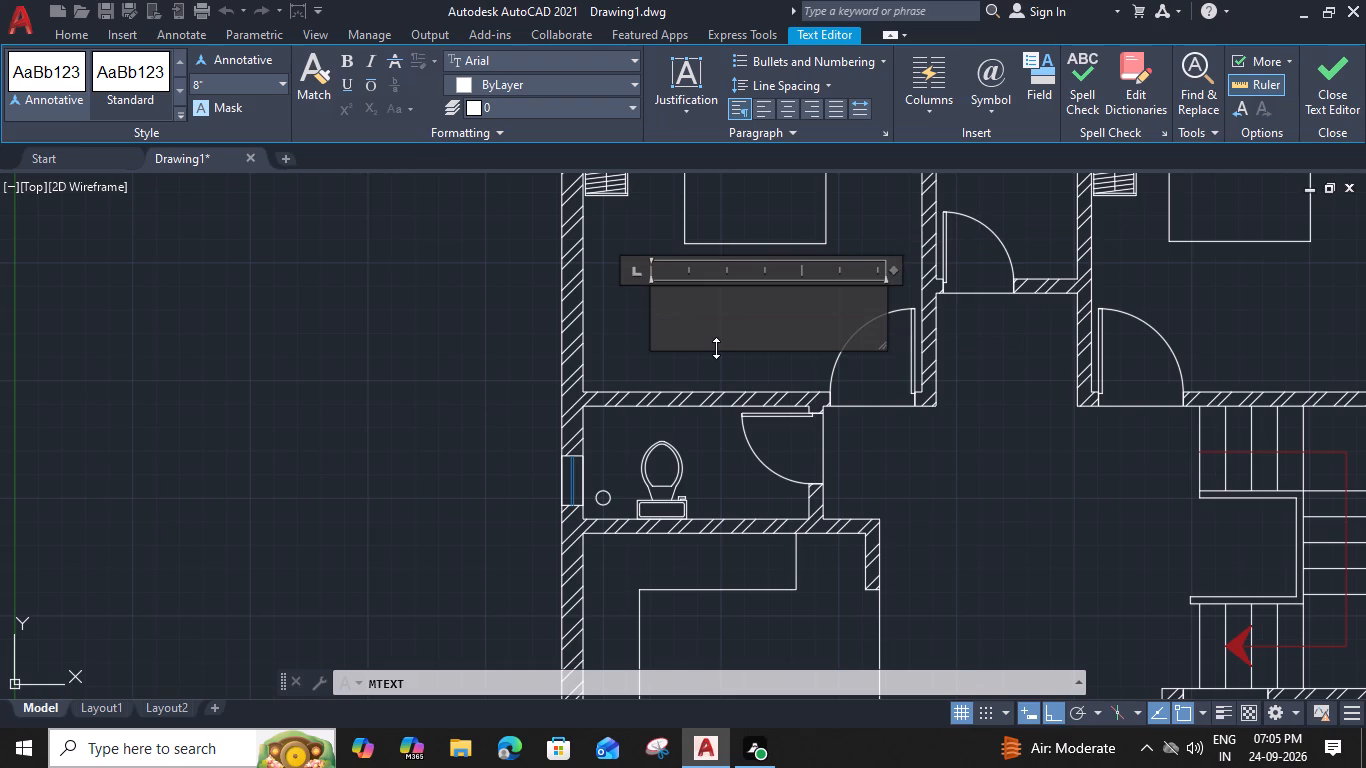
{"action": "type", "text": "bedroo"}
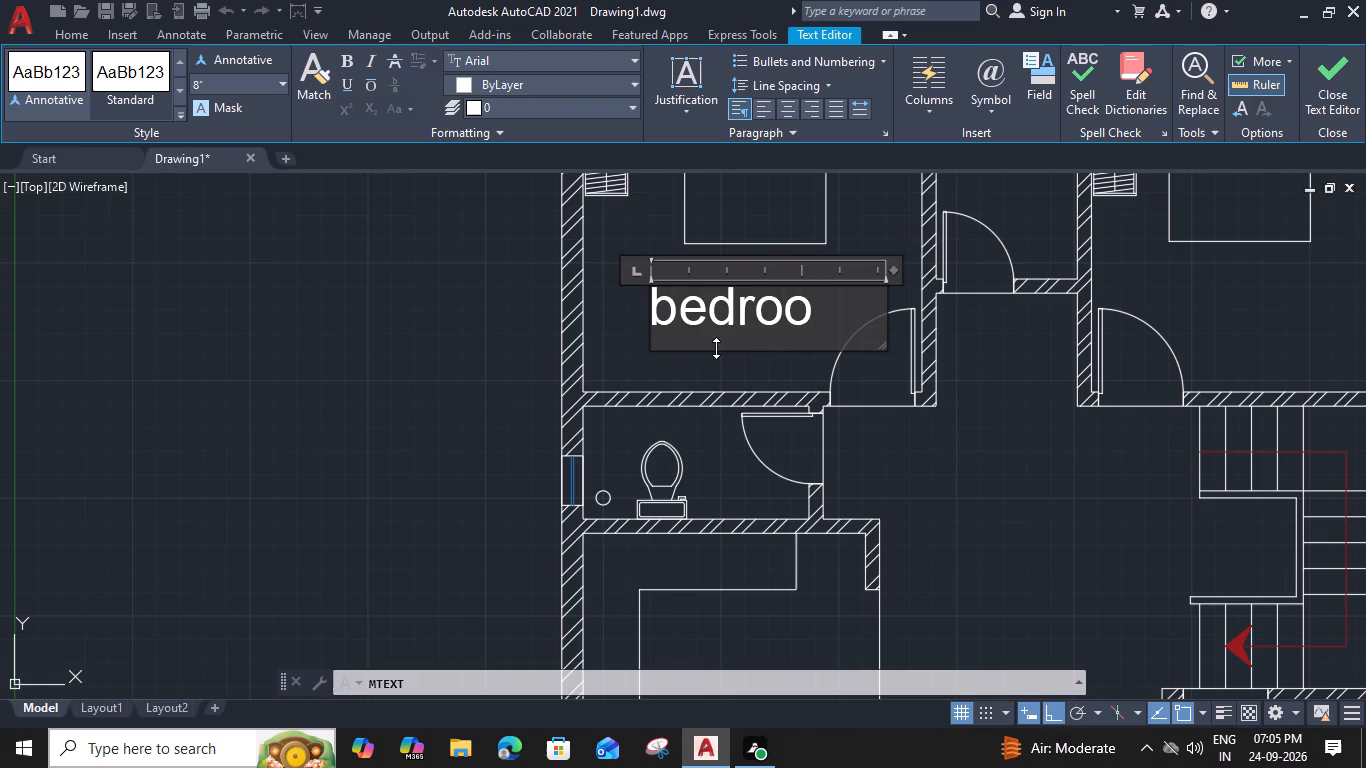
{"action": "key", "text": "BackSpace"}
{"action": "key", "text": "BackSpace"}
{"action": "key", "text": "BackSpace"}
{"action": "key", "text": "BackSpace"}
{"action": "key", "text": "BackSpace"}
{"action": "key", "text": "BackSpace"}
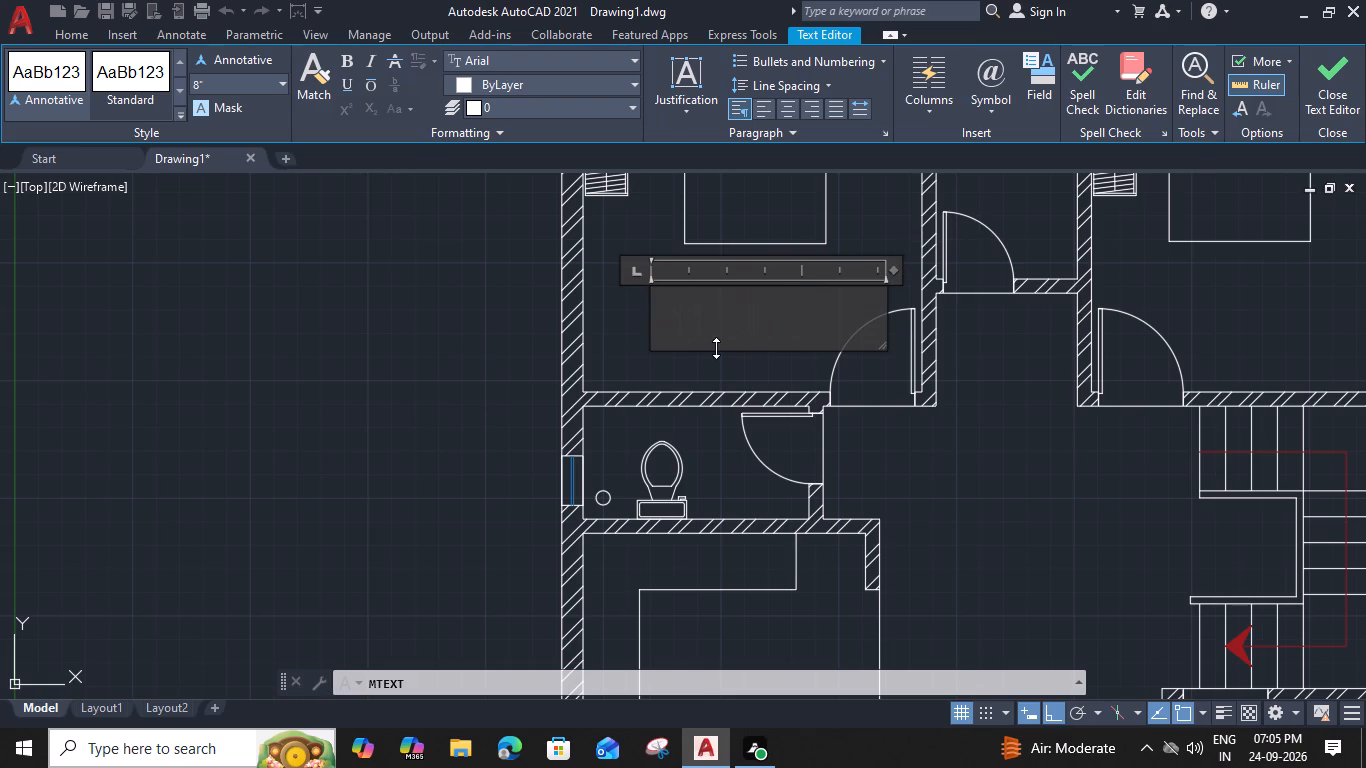
Write BEDROOM-2 with 12'-0"X12'-0" on the second line, widening the text box to fit the label.
{"action": "type", "text": "BE"}
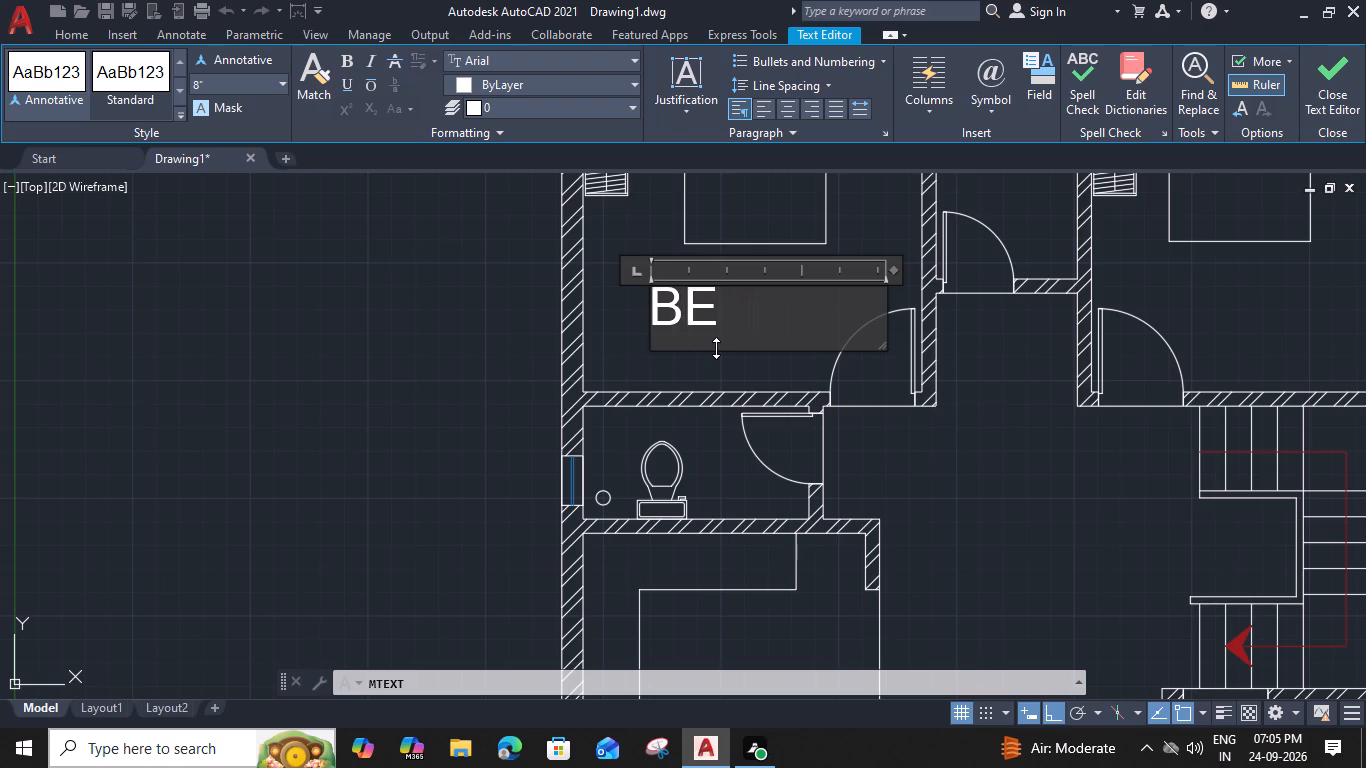
{"action": "type", "text": "DROOM"}
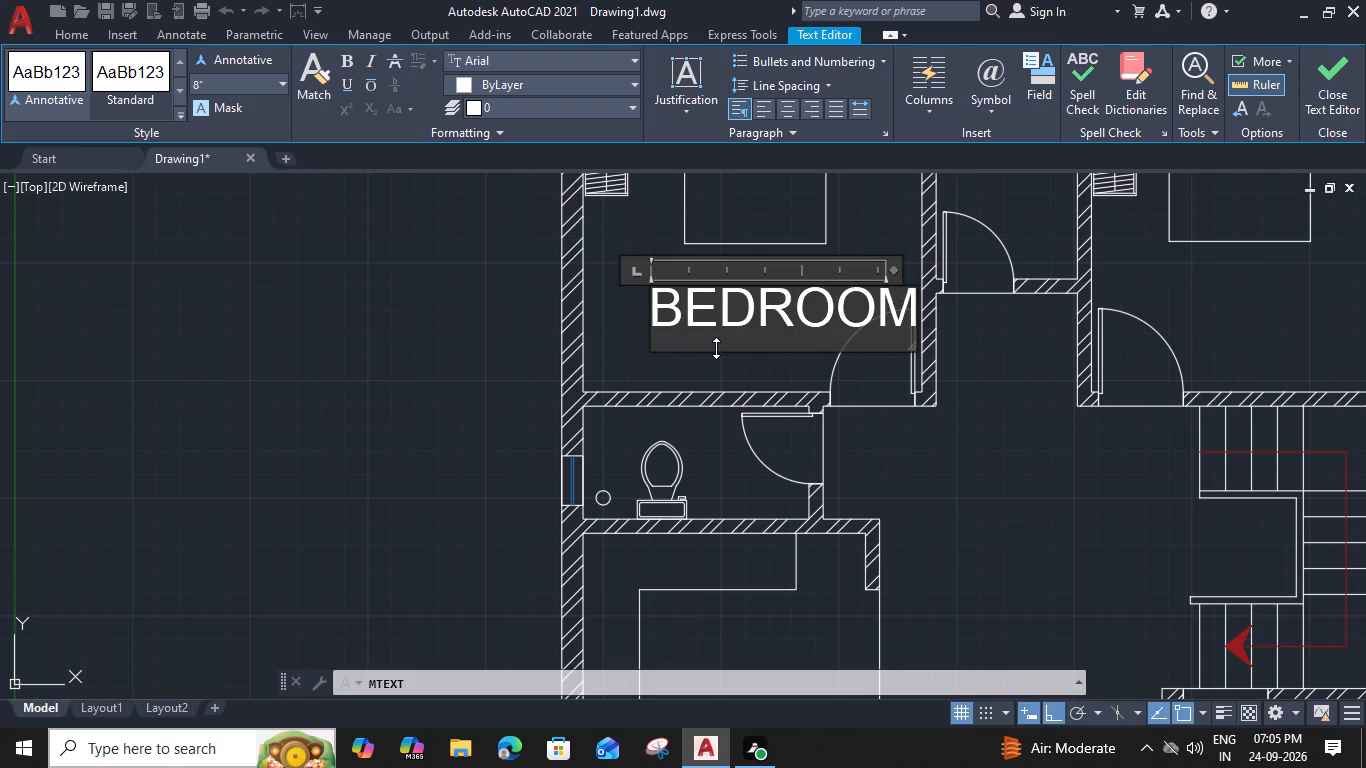
{"action": "type", "text": "-2"}
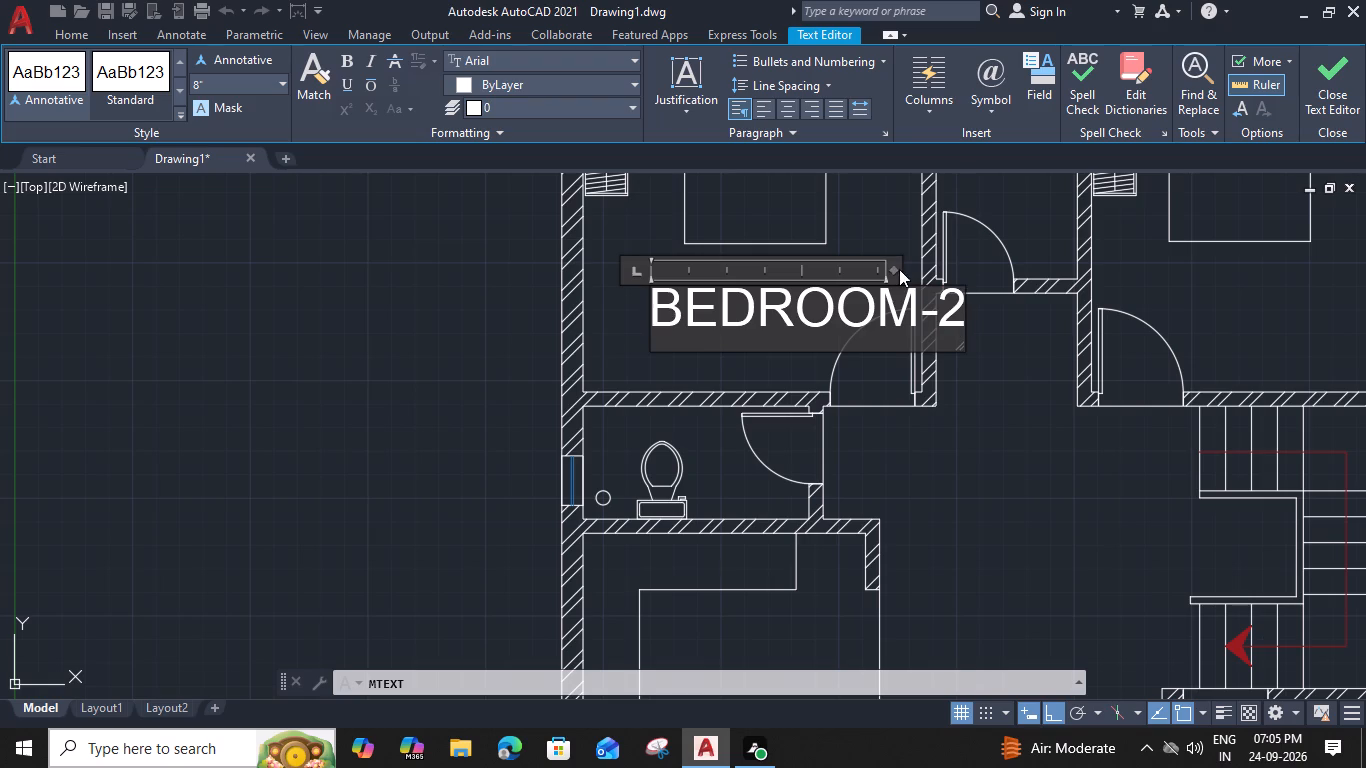
{"action": "left_click_drag", "start_coordinate": [894, 269], "coordinate": [983, 269]}
{"action": "key", "text": "Return"}
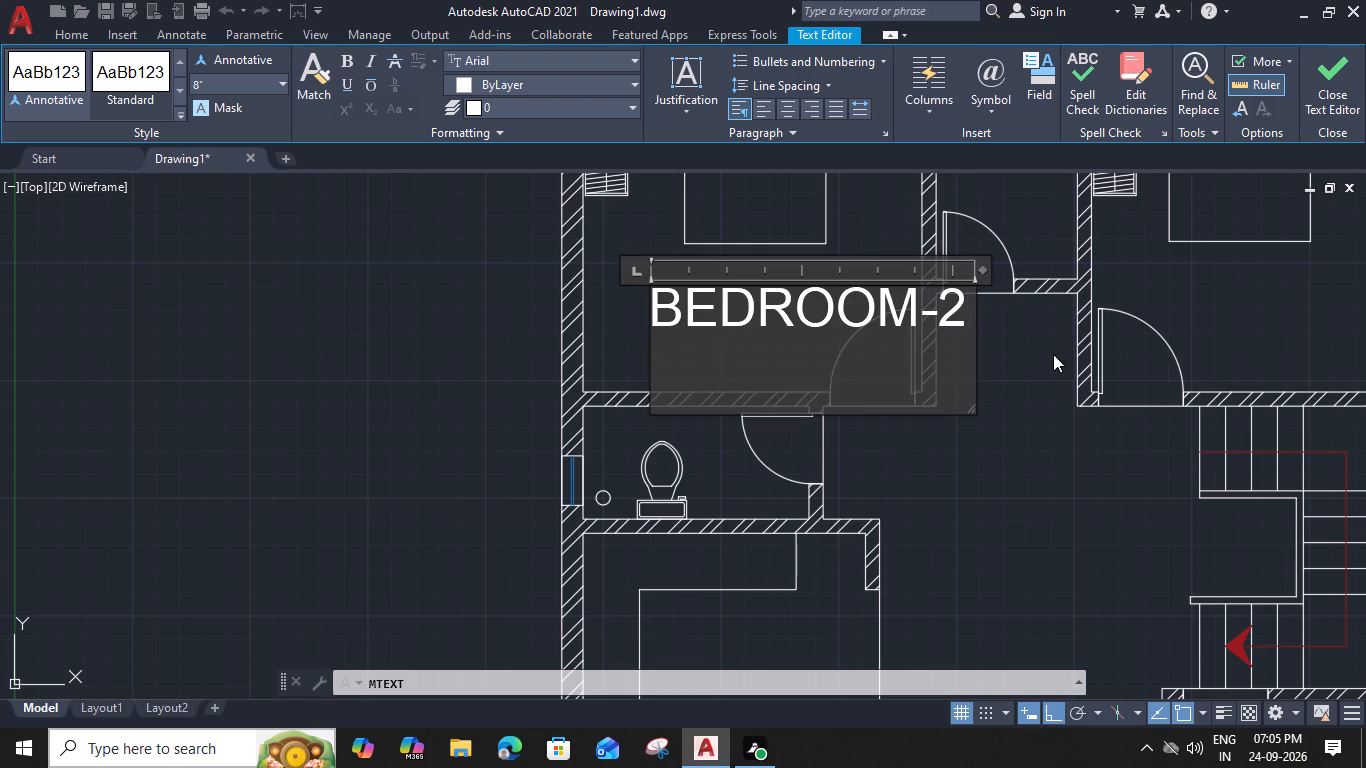
{"action": "type", "text": "12'"}
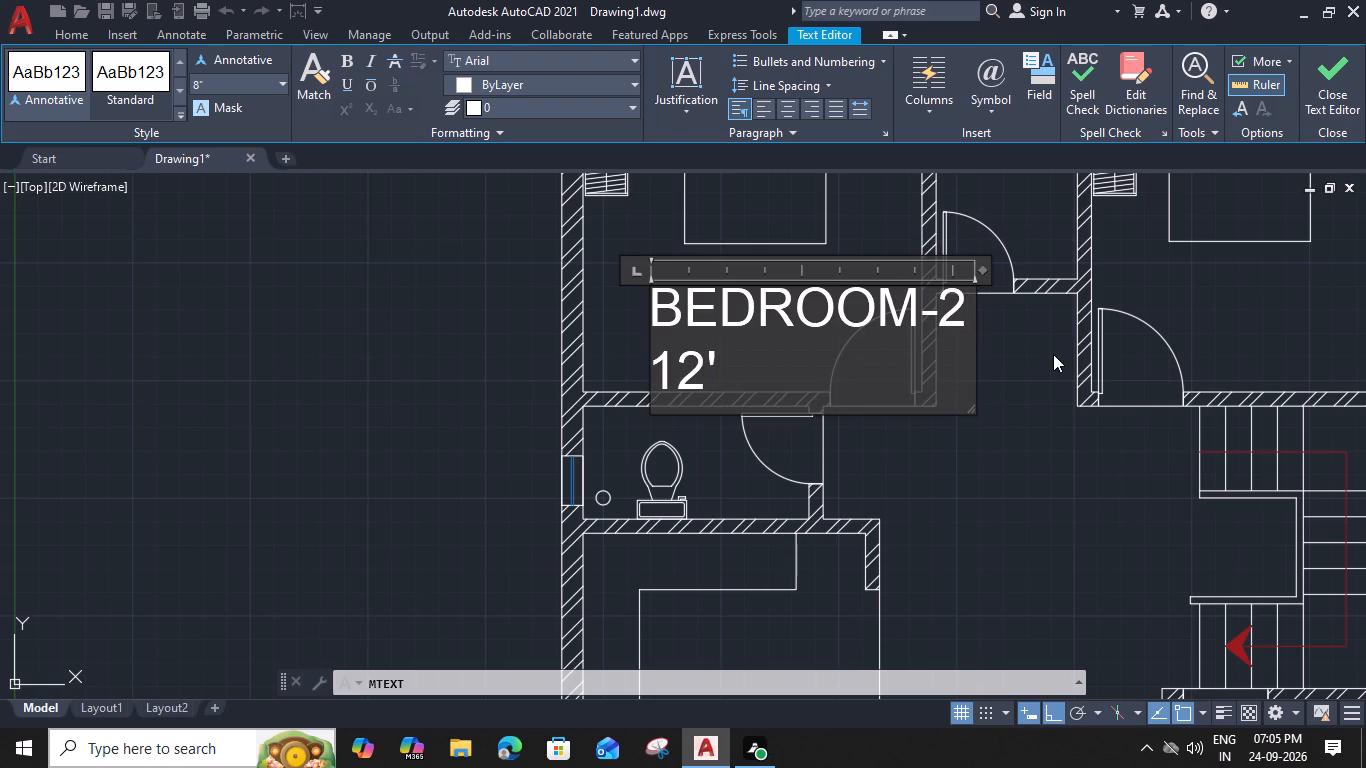
{"action": "type", "text": "-0"}
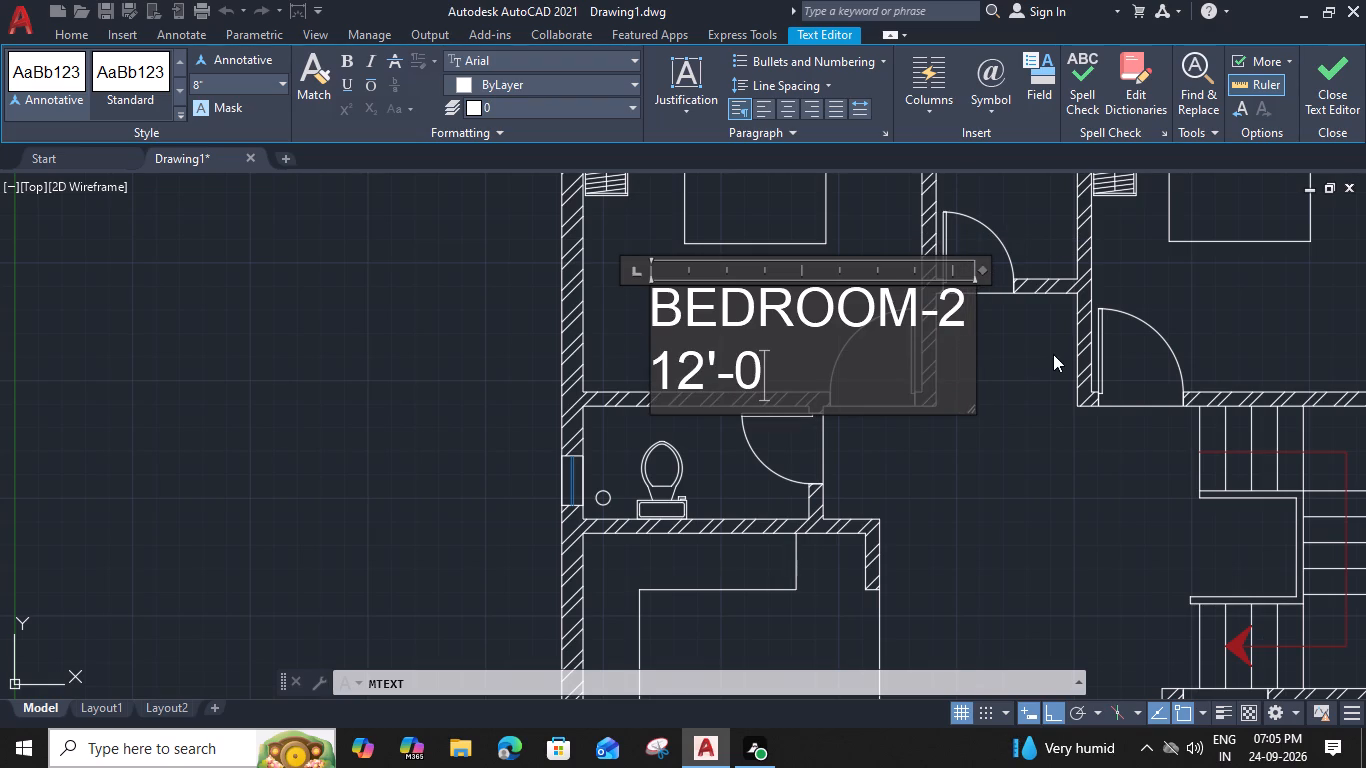
{"action": "key", "text": "shift+quotedbl"}
{"action": "key", "text": "x"}
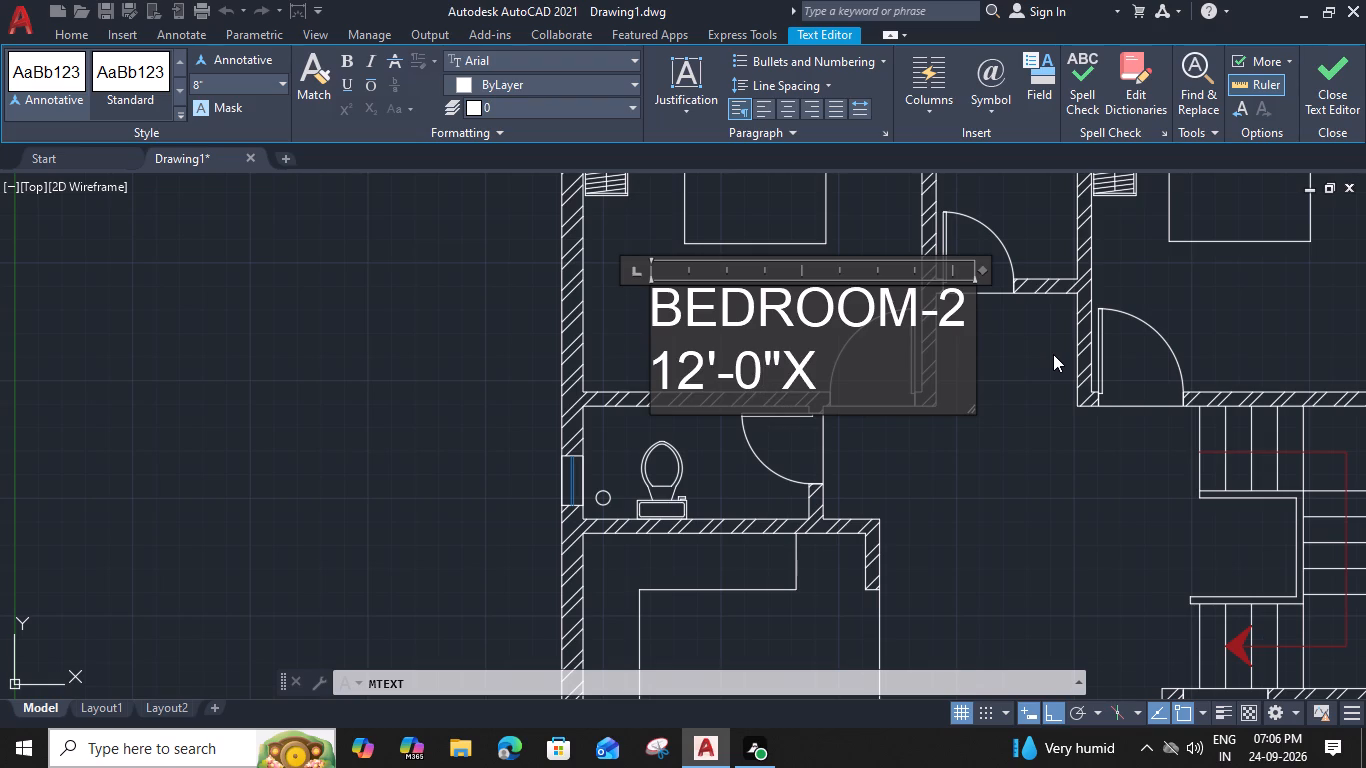
{"action": "type", "text": "12"}
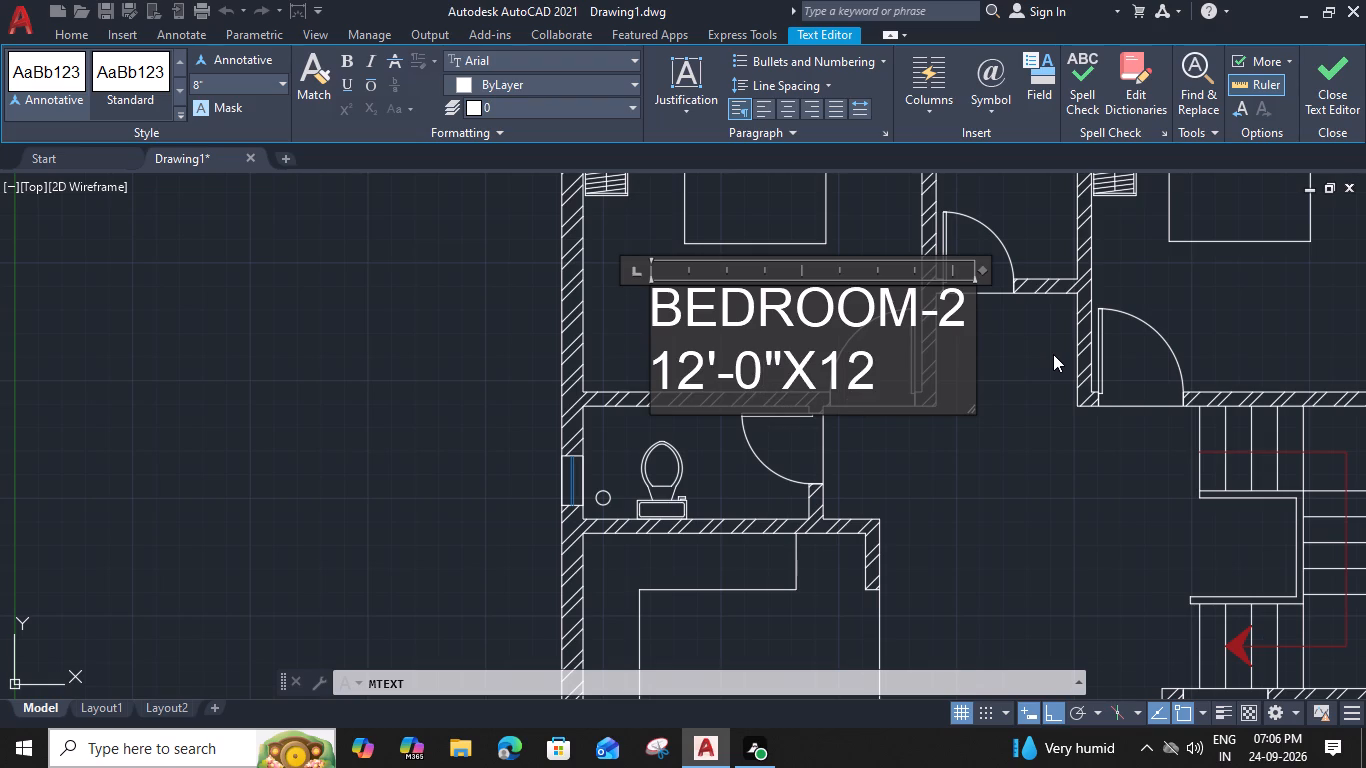
{"action": "key", "text": "apostrophe"}
{"action": "type", "text": "-0\""}
{"action": "key", "text": "Return"}
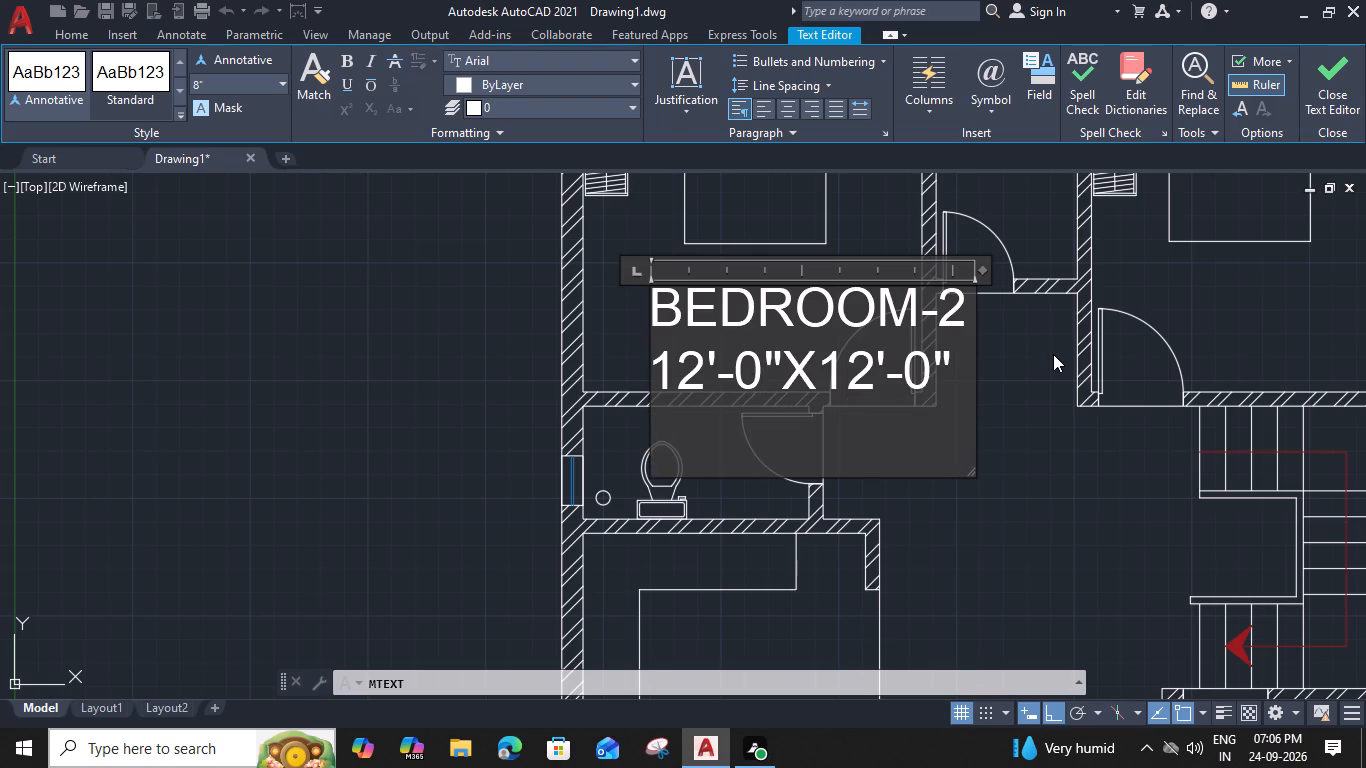
{"action": "key", "text": "BackSpace"}
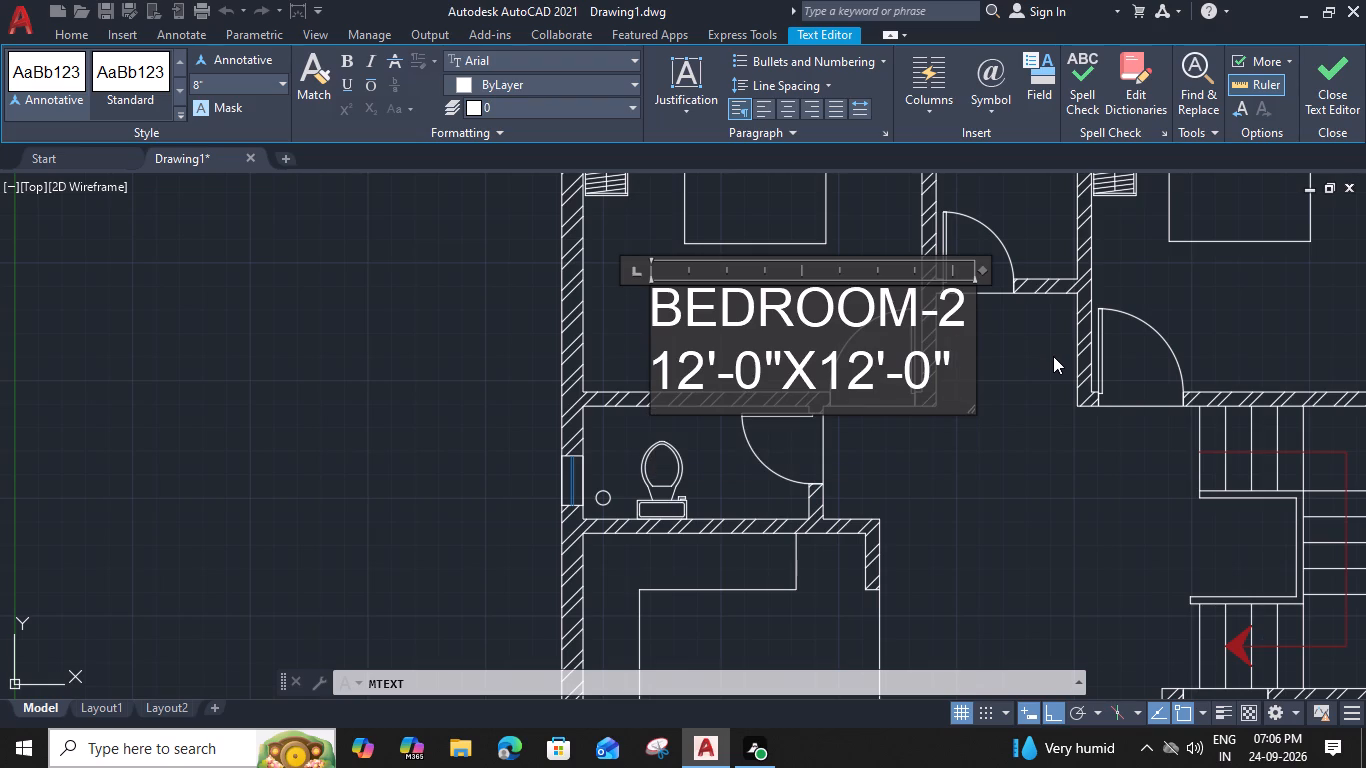
{"action": "left_click", "coordinate": [1037, 468]}
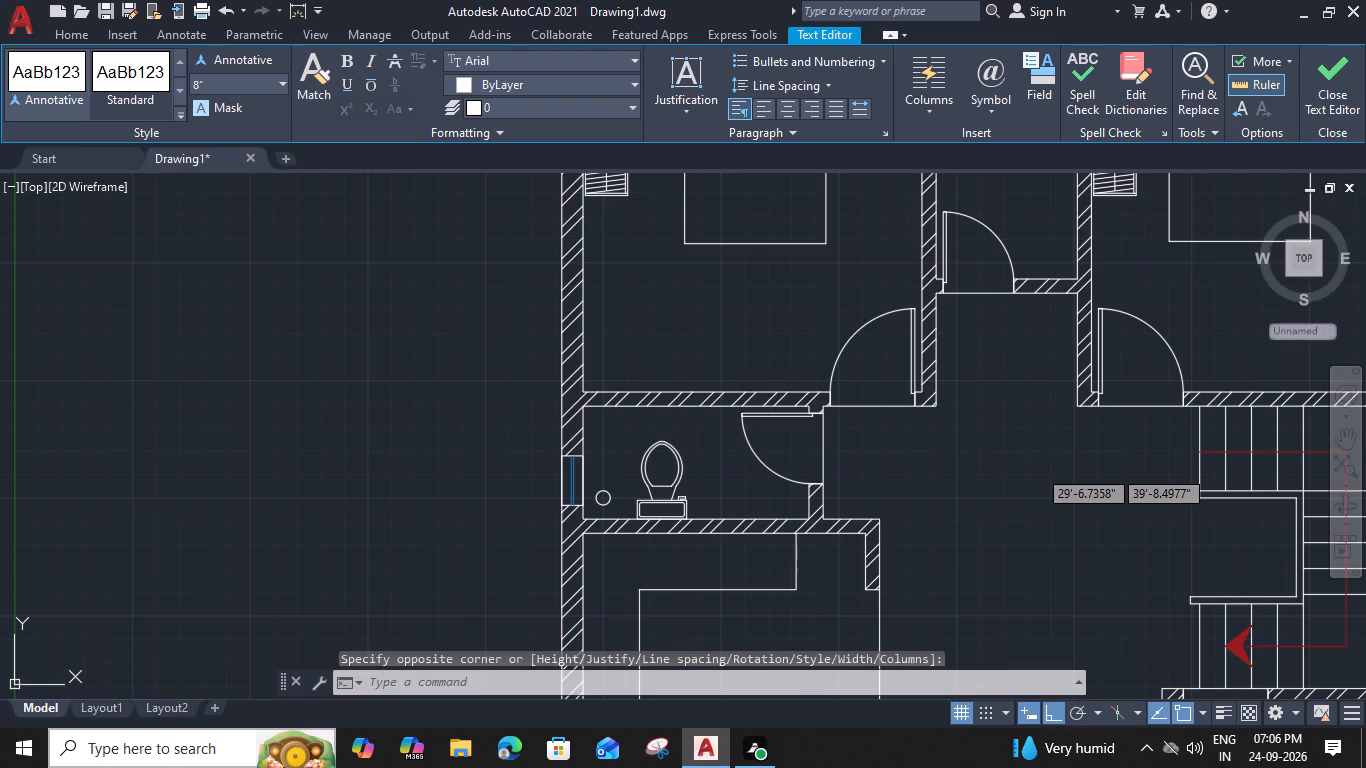
Move the northwest bedroom's label about 1' east, below the bed.
{"action": "left_click", "coordinate": [771, 299]}
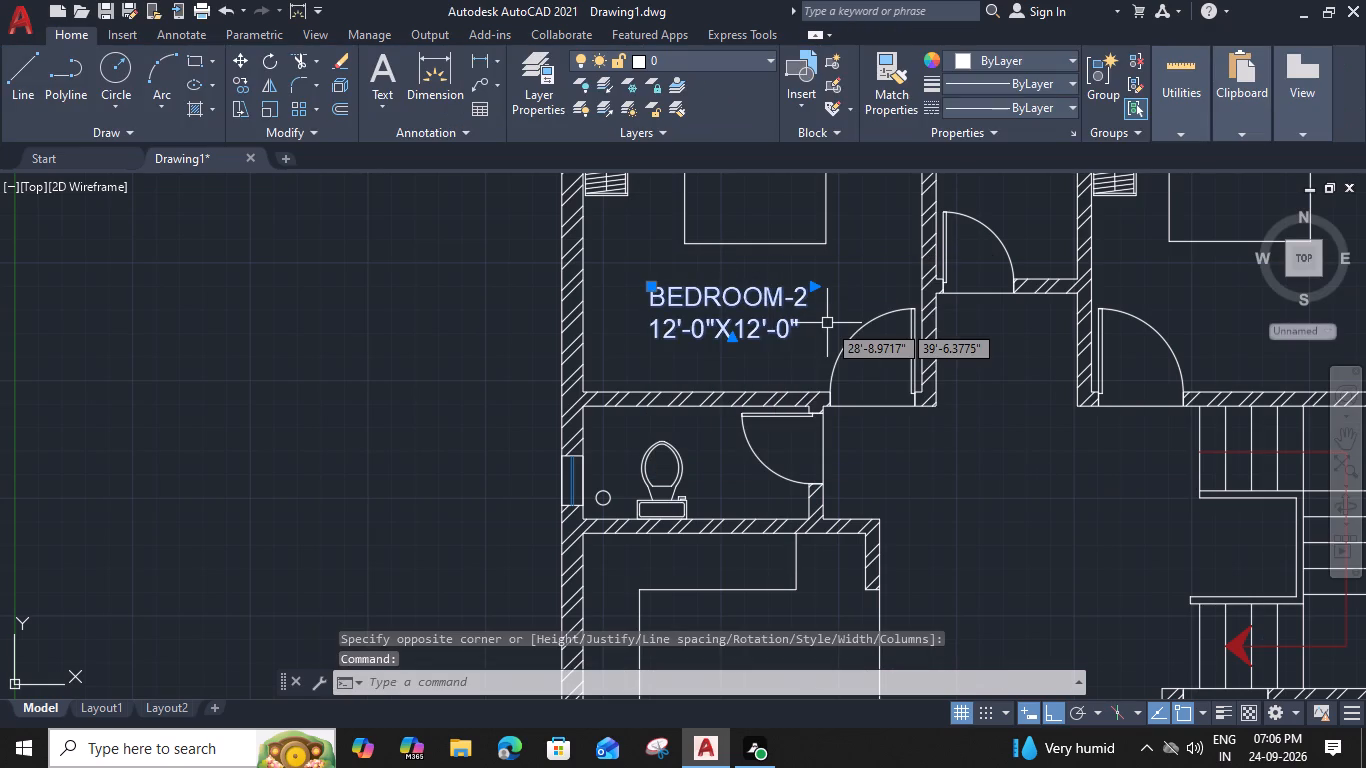
{"action": "type", "text": "M"}
{"action": "key", "text": "space"}
{"action": "scroll", "coordinate": [810, 301], "scroll_direction": "up", "scroll_amount": 2}
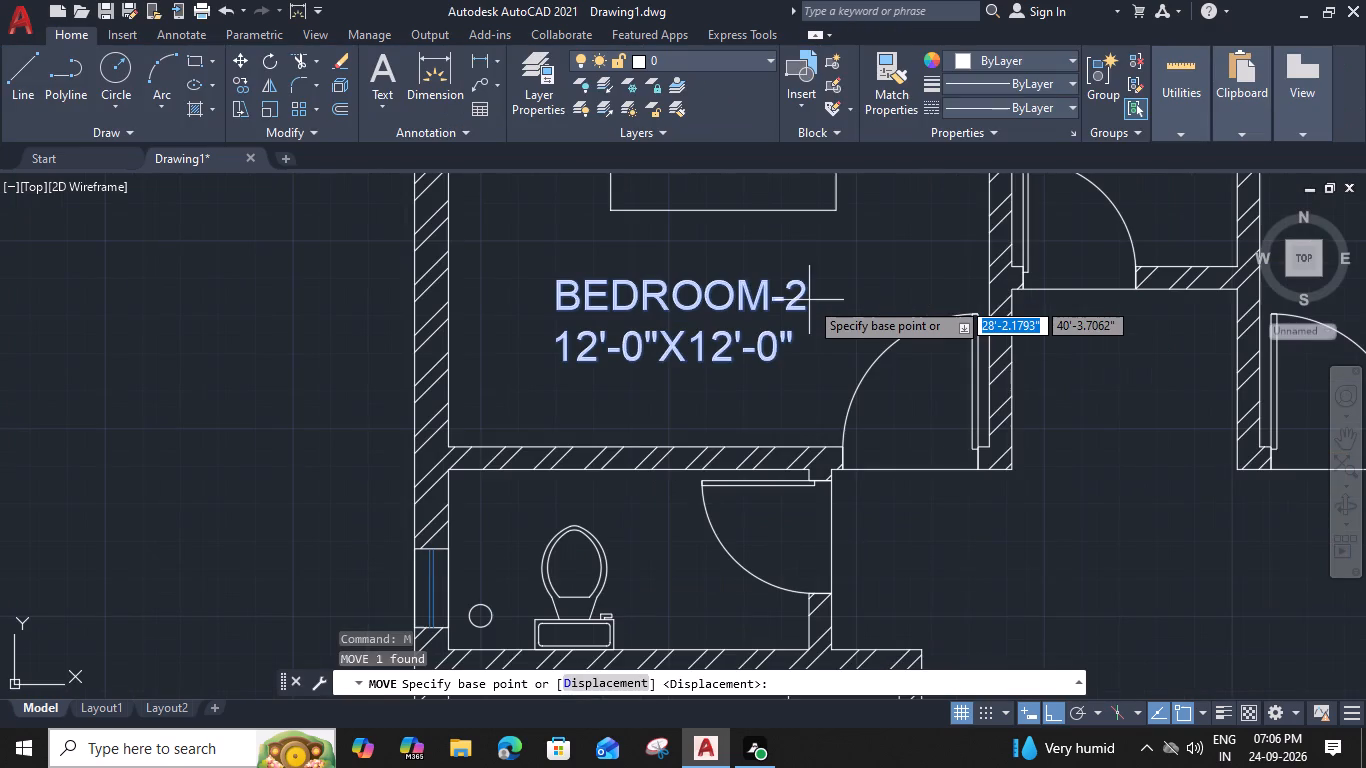
{"action": "left_click", "coordinate": [800, 290]}
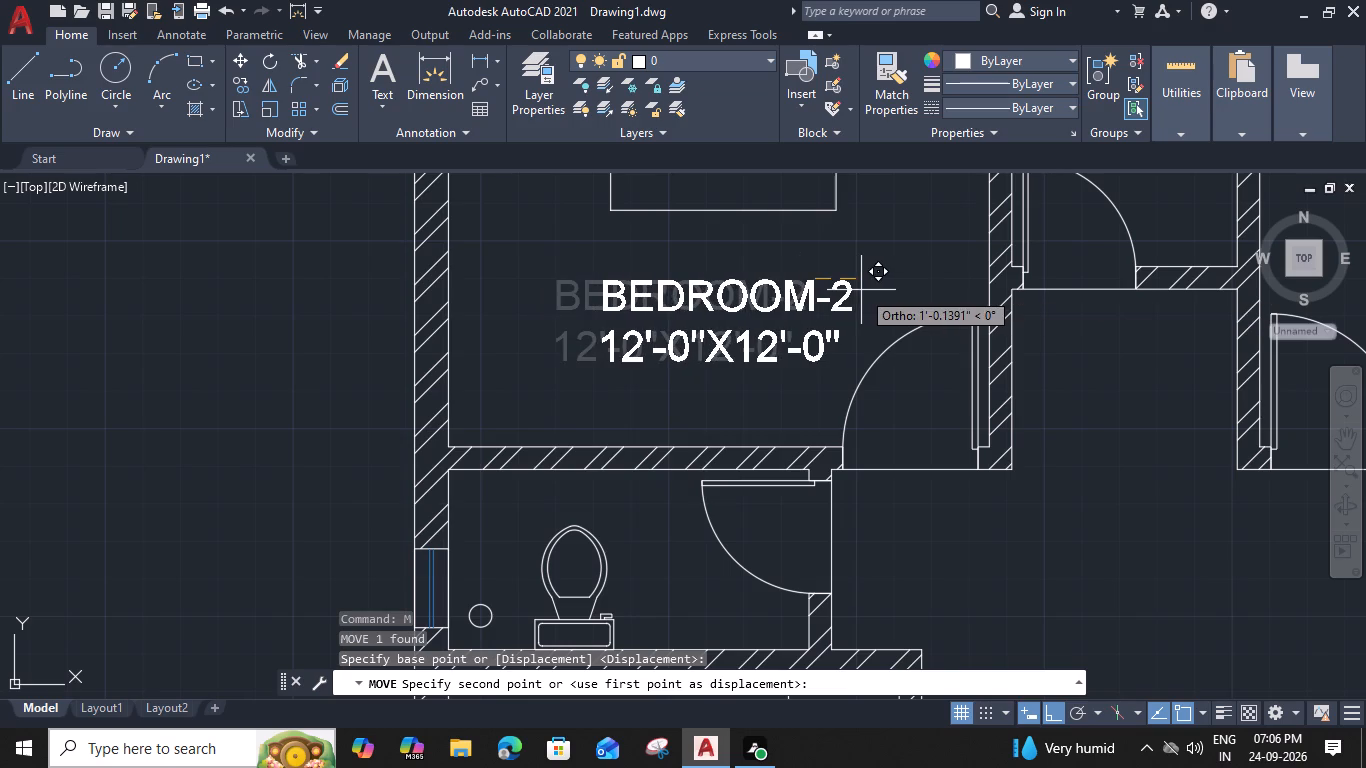
{"action": "left_click", "coordinate": [861, 290]}
Copy the BEDROOM-2 label horizontally into the northeast bedroom, below its bed.
{"action": "left_click", "coordinate": [783, 288]}
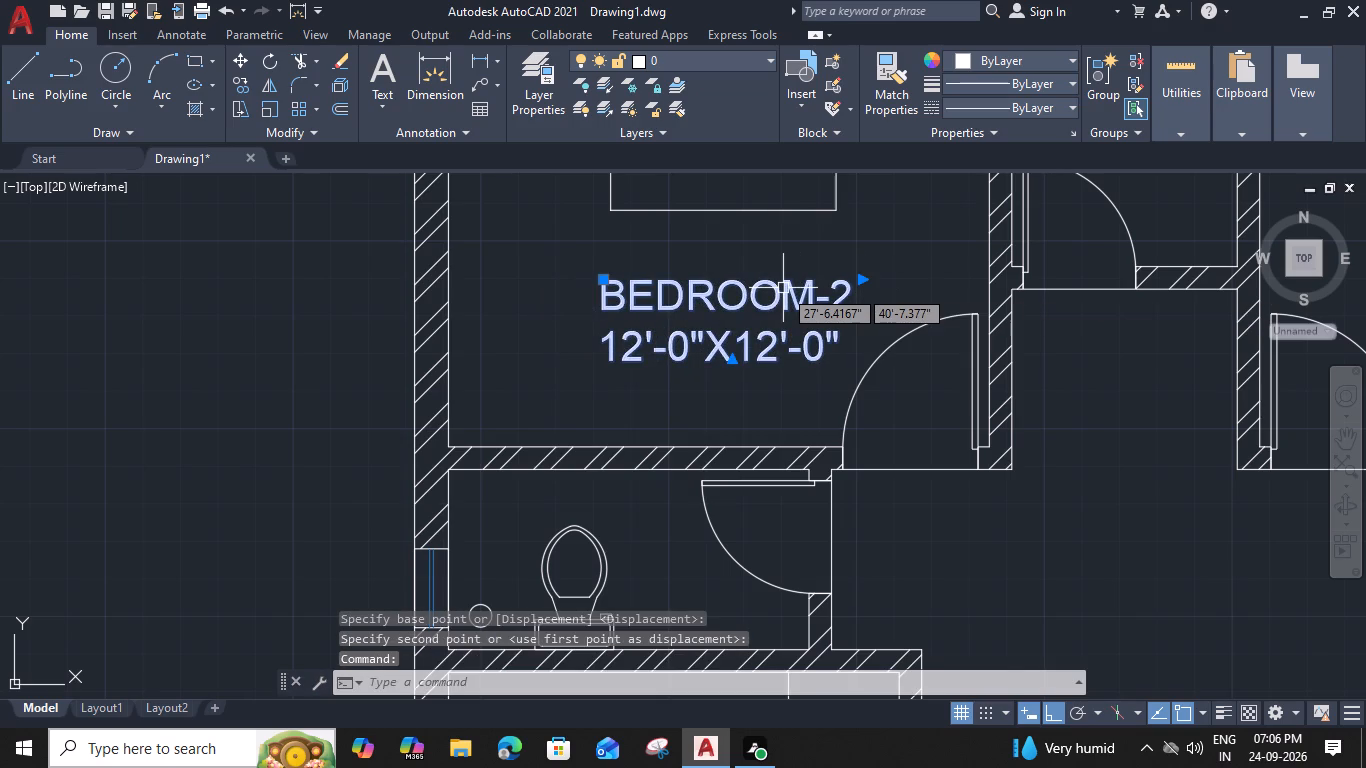
{"action": "type", "text": "CO"}
{"action": "key", "text": "space"}
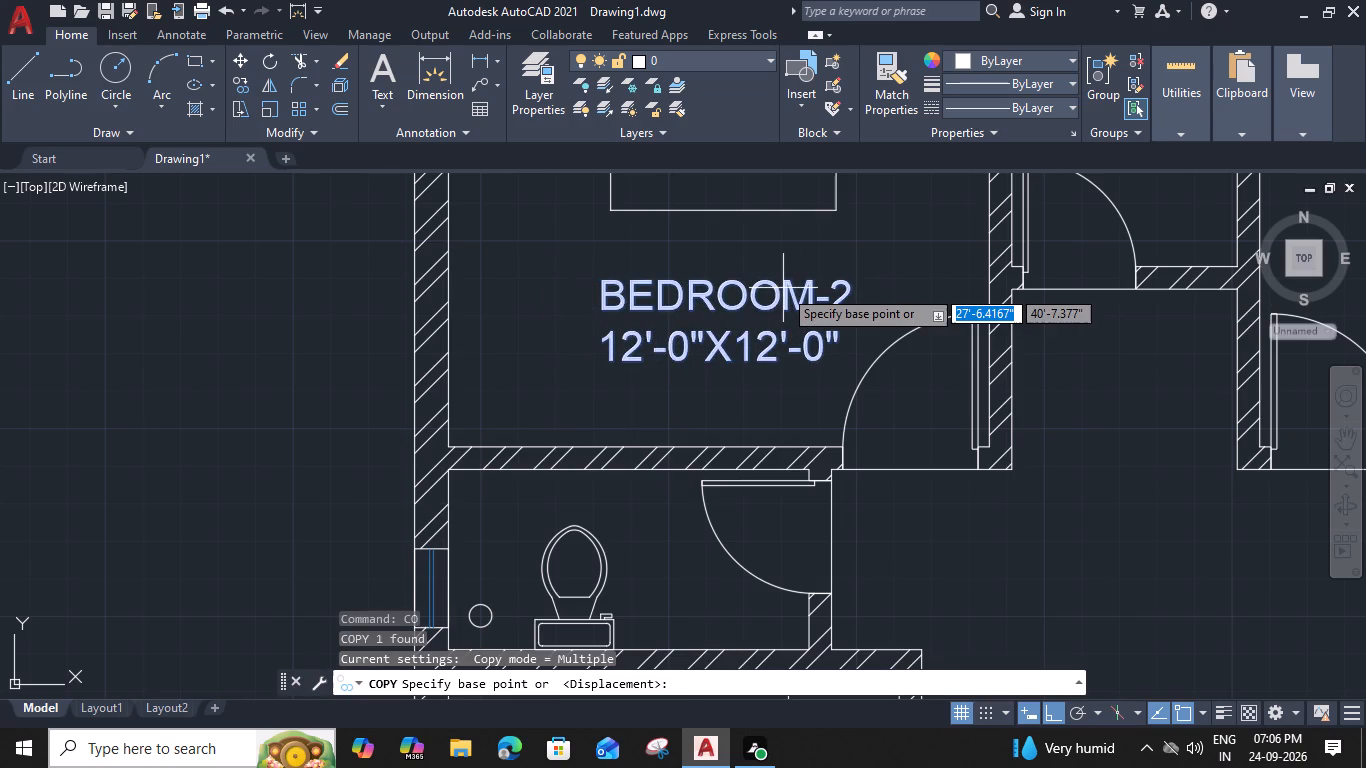
{"action": "left_click", "coordinate": [718, 292]}
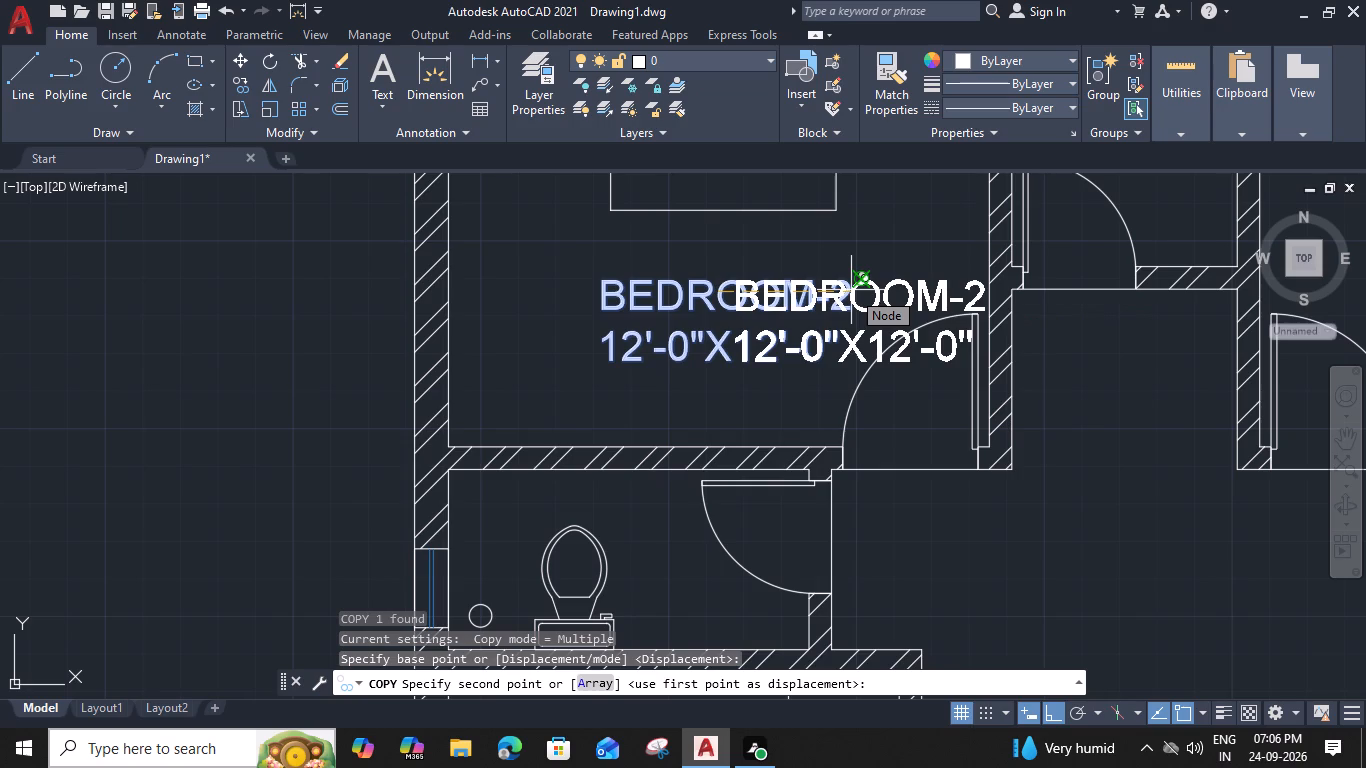
{"action": "scroll", "coordinate": [851, 290], "scroll_direction": "down", "scroll_amount": 1}
{"action": "middle_click_drag", "start_coordinate": [851, 290], "coordinate": [437, 269]}
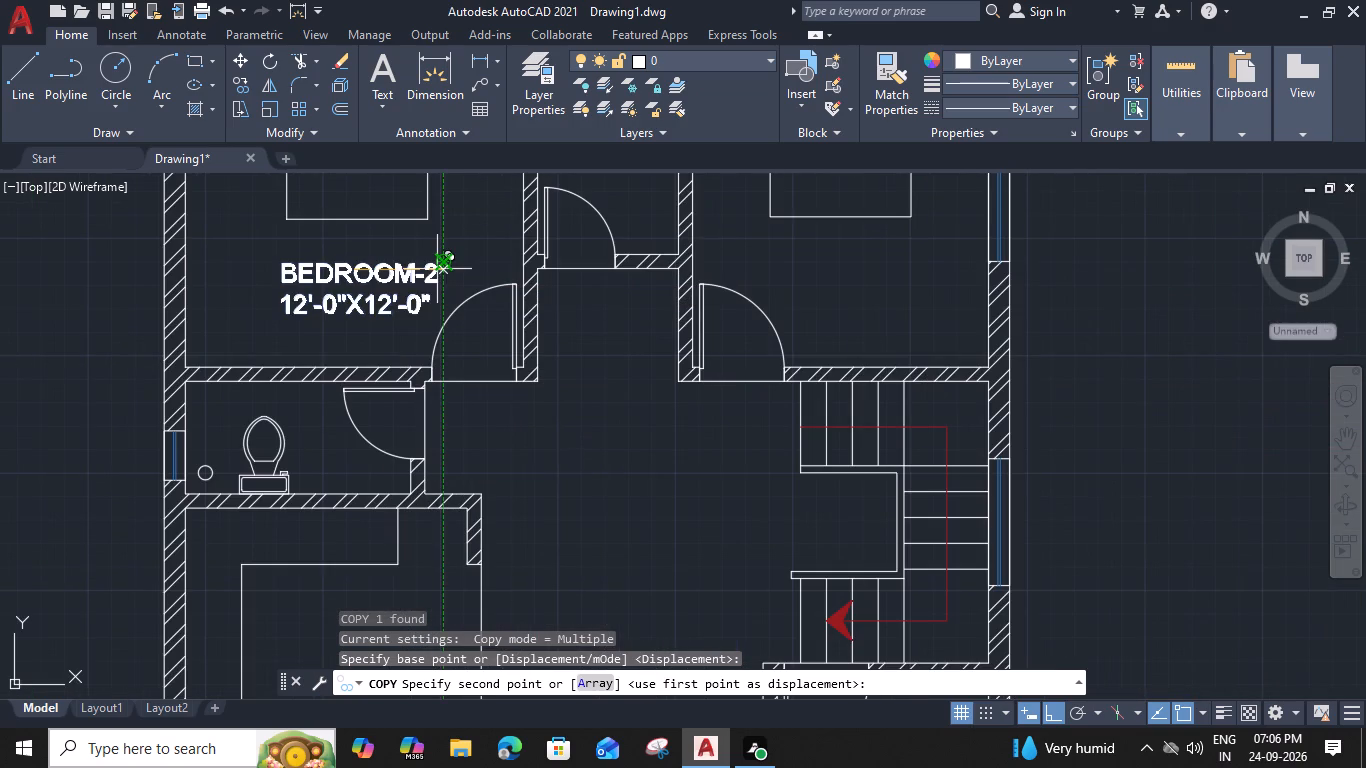
{"action": "left_click", "coordinate": [833, 254]}
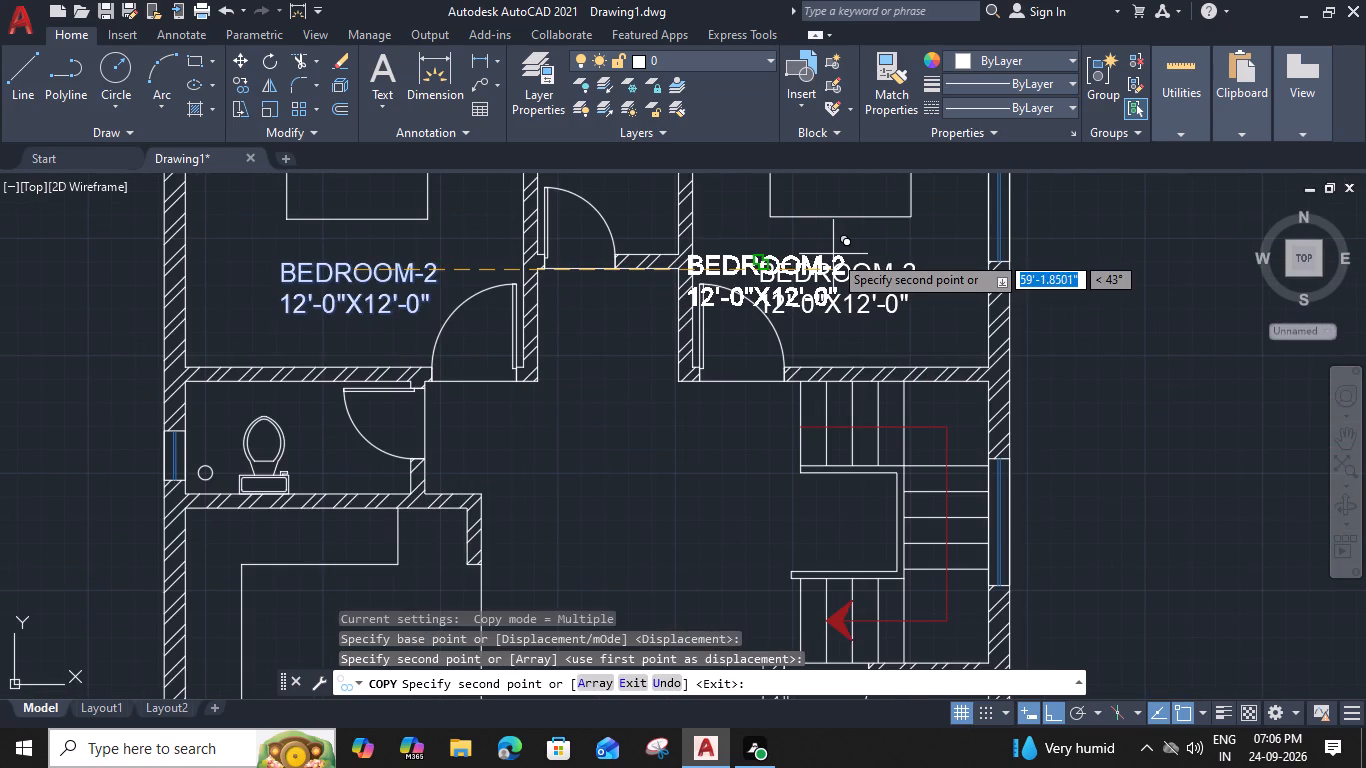
{"action": "key", "text": "Escape"}
Move the copied label within the northeast bedroom.
{"action": "scroll", "coordinate": [834, 267], "scroll_direction": "up", "scroll_amount": 1}
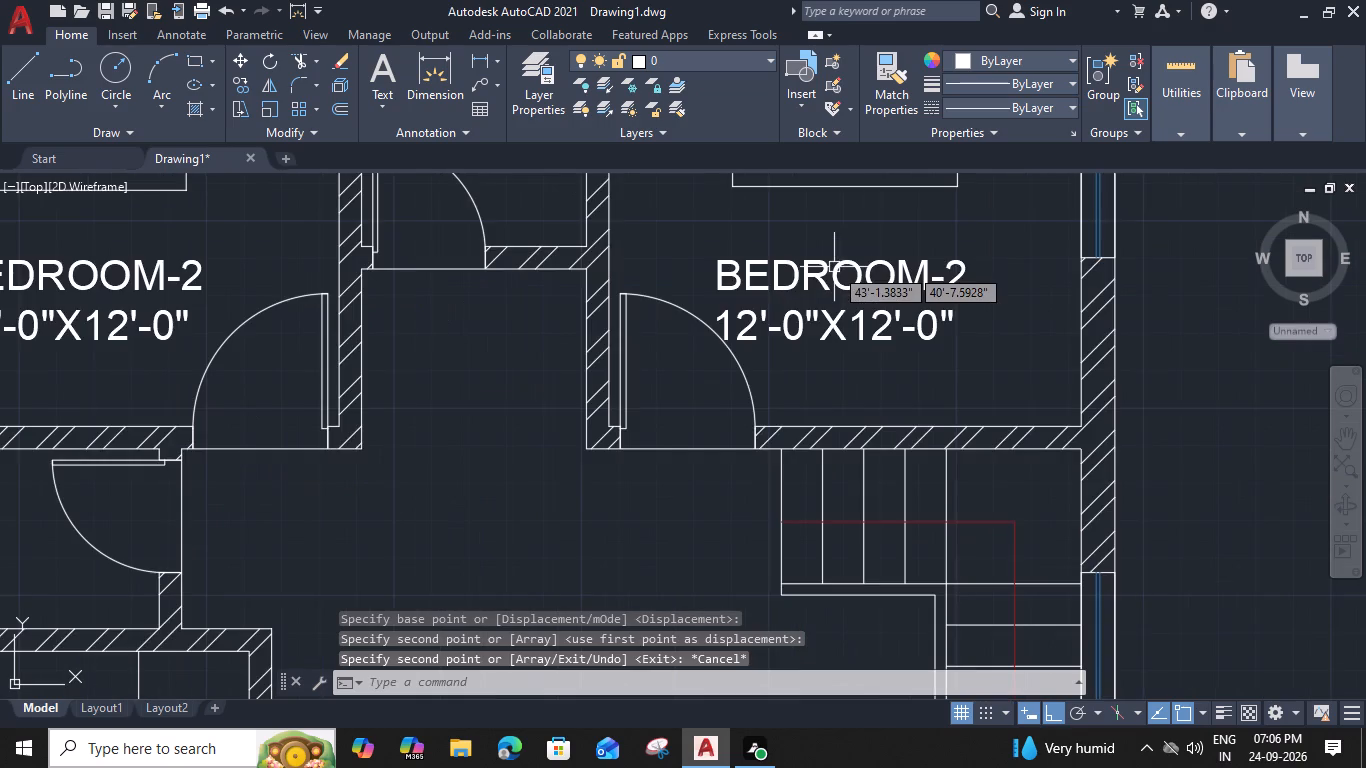
{"action": "middle_click_drag", "start_coordinate": [834, 267], "coordinate": [785, 350]}
{"action": "left_click", "coordinate": [785, 350]}
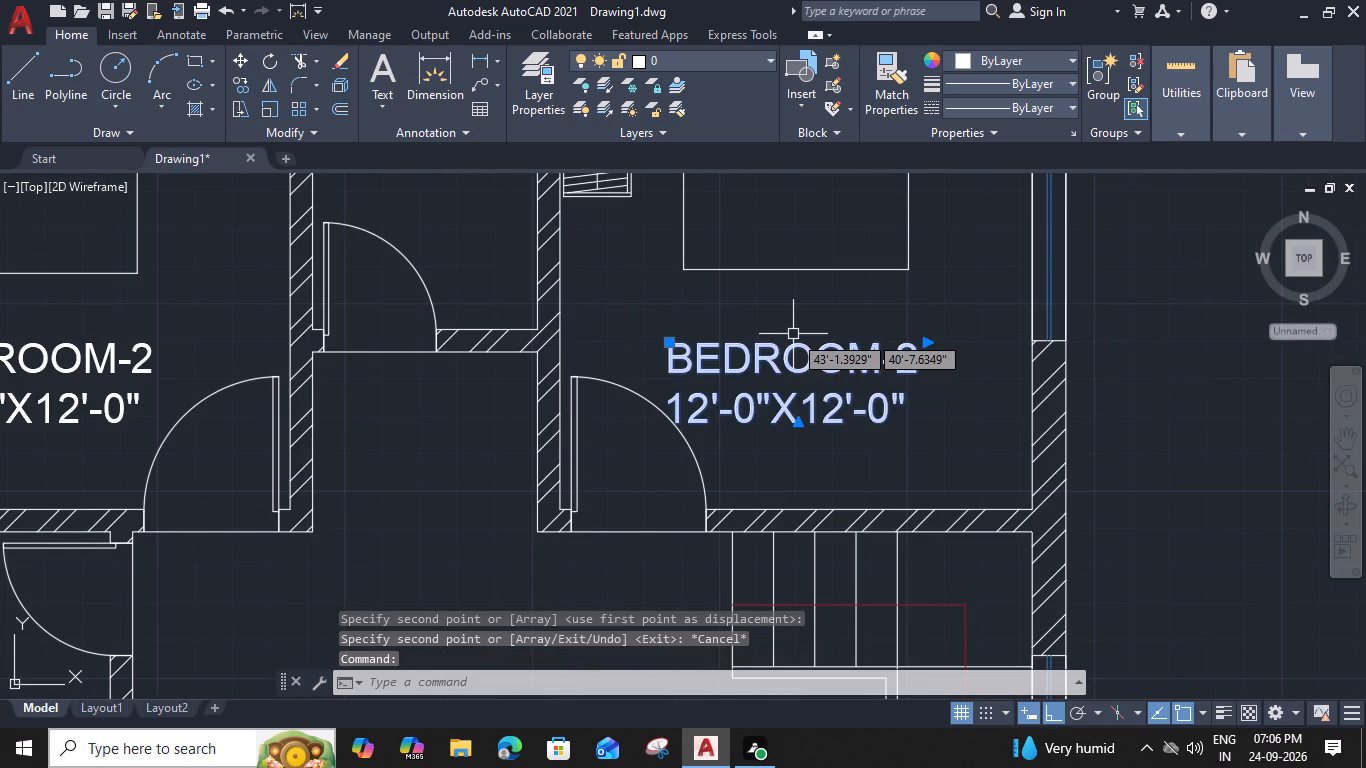
{"action": "type", "text": "M"}
{"action": "key", "text": "space"}
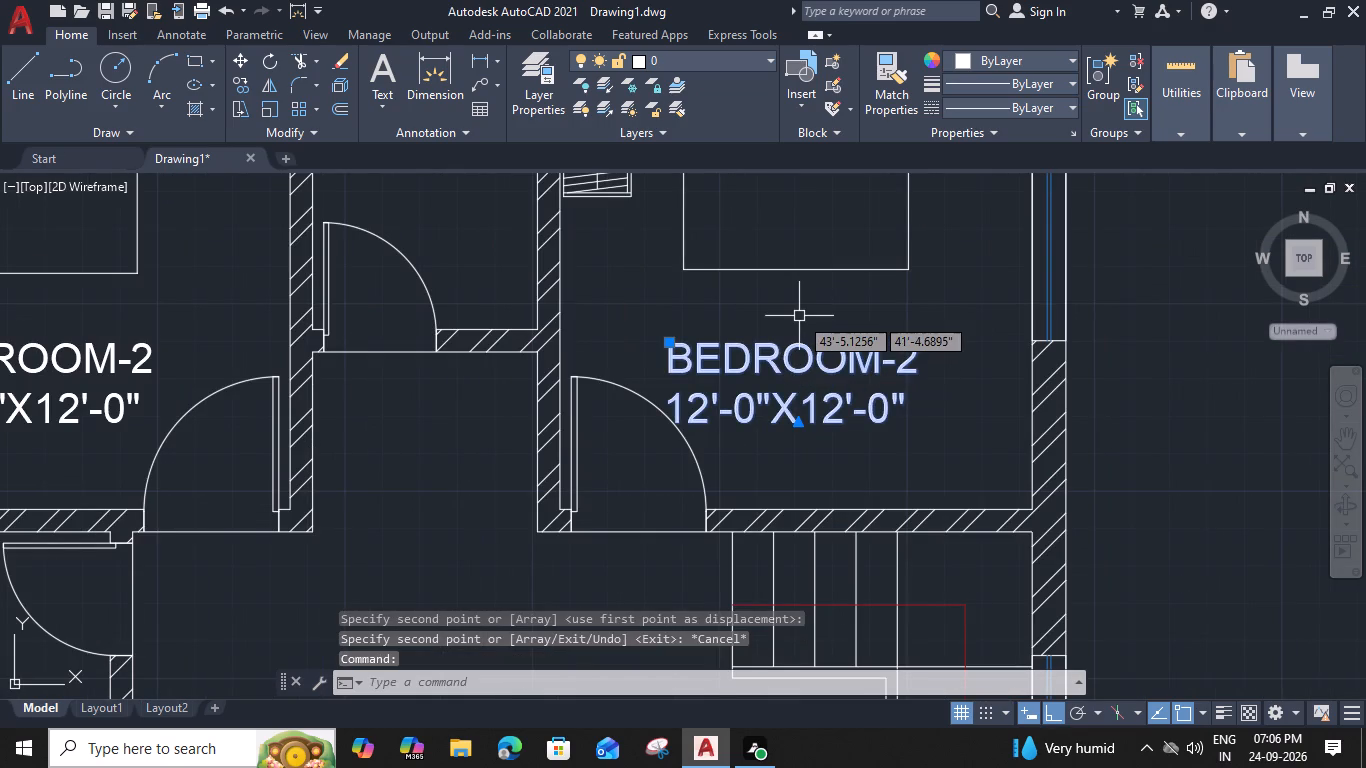
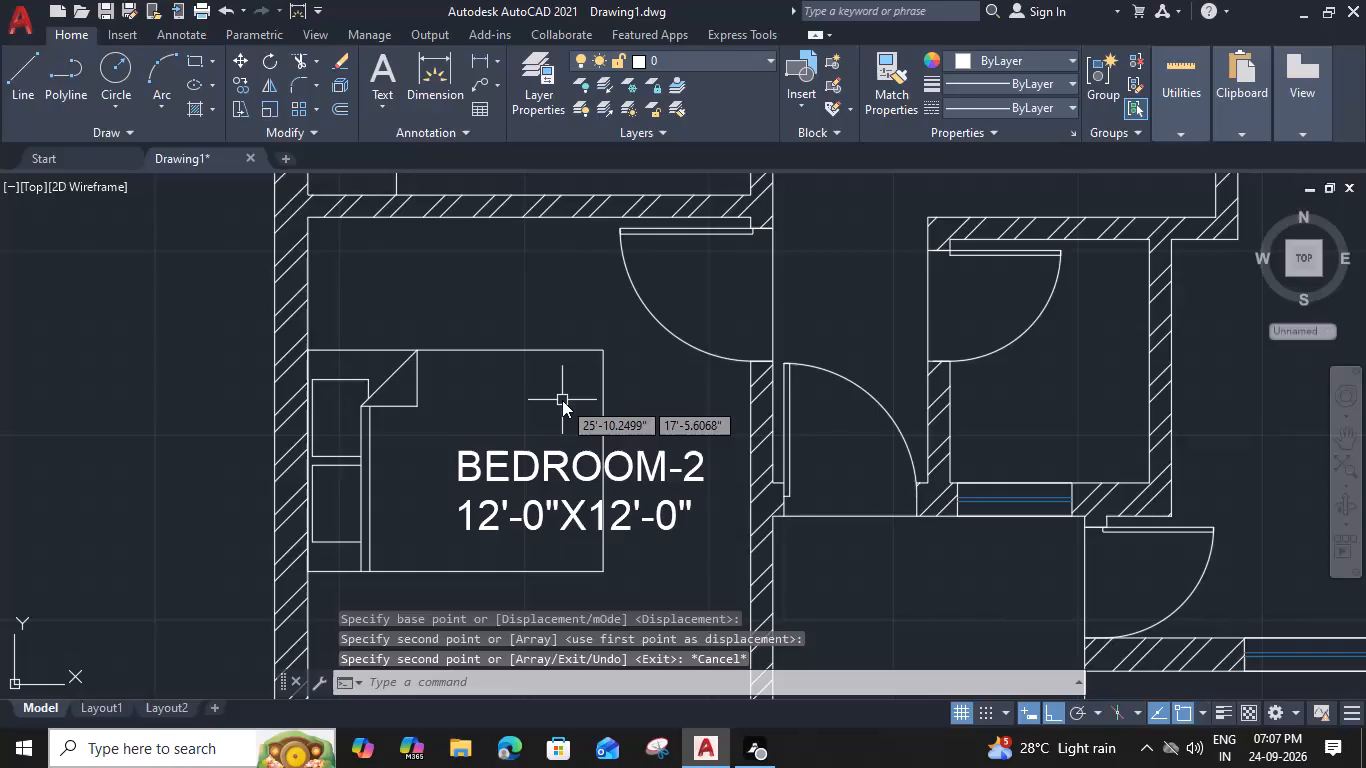
Measure the southwest bedroom's dimensions with the quick measuring tool.
{"action": "key", "text": "e"}
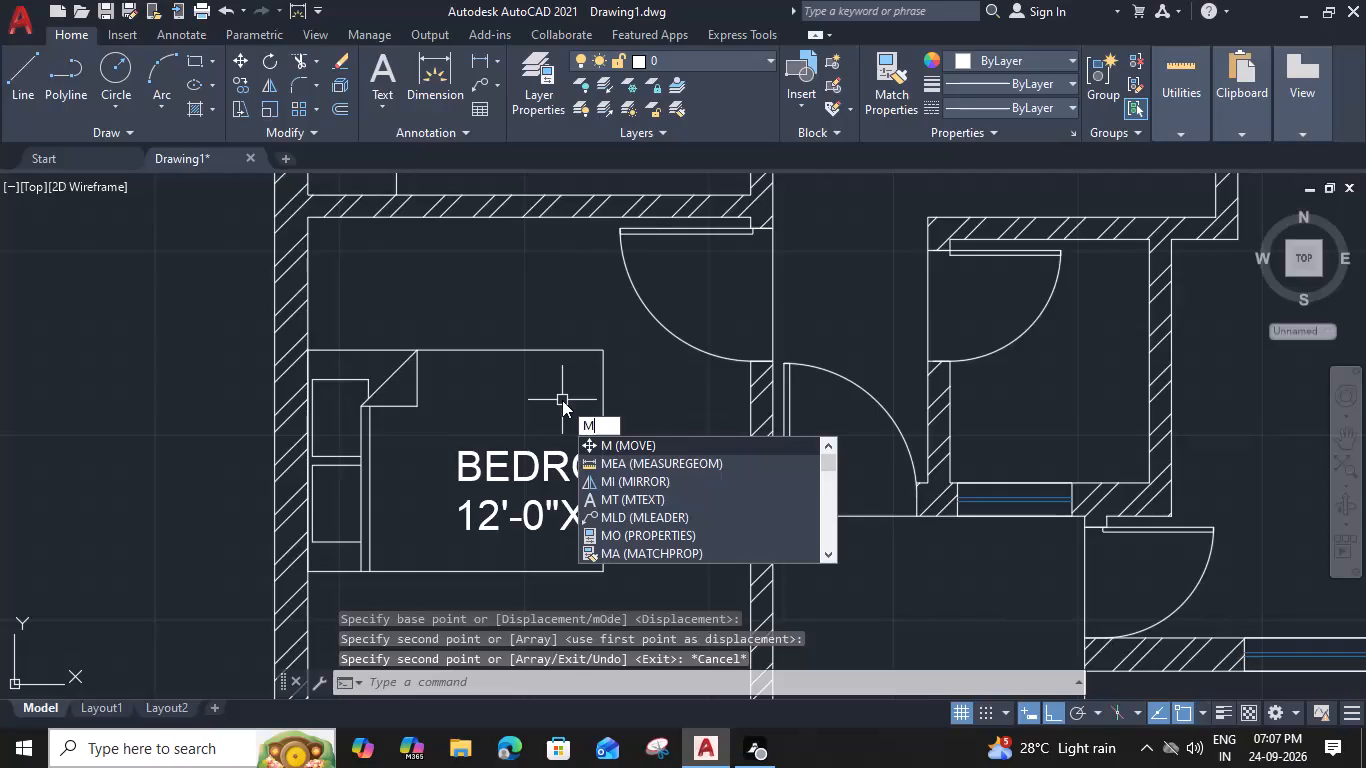
{"action": "key", "text": "a"}
{"action": "key", "text": "space"}
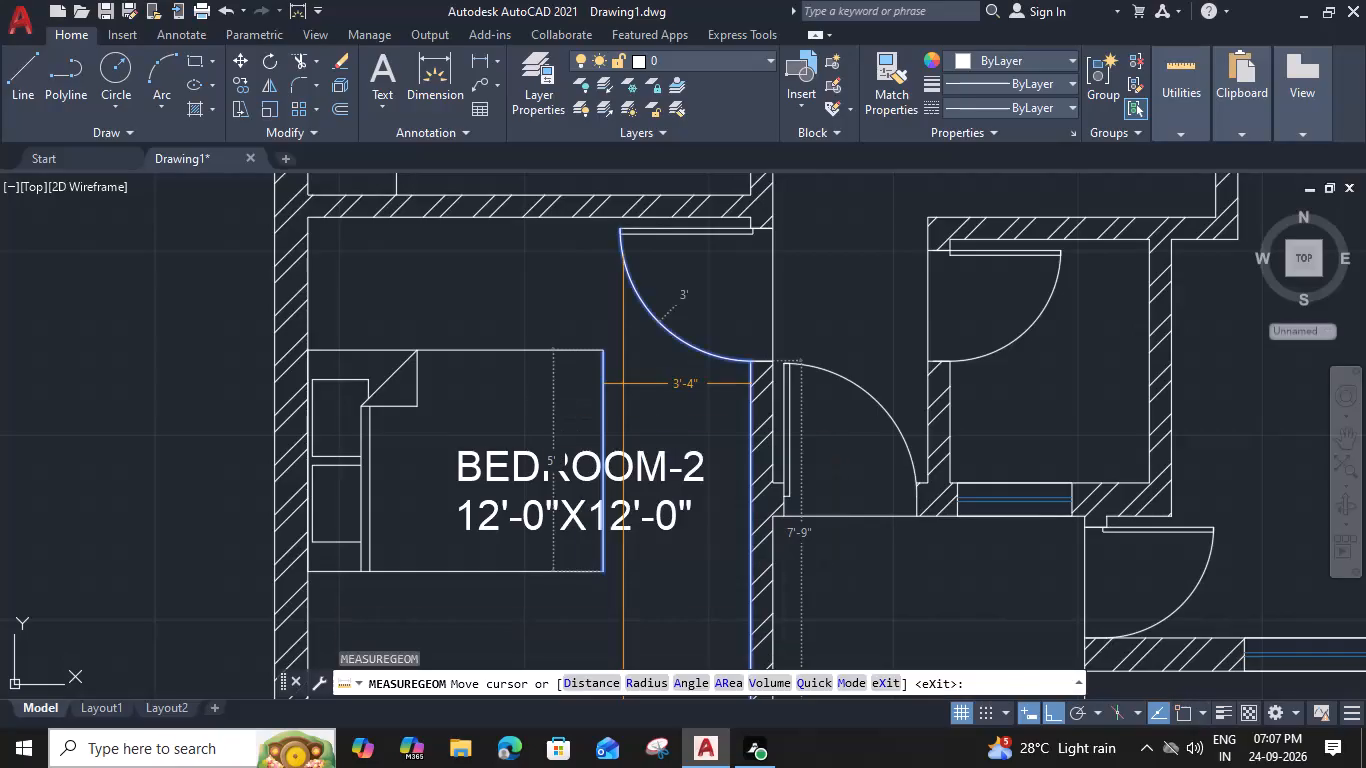
{"action": "middle_click_drag", "start_coordinate": [623, 384], "coordinate": [687, 258]}
{"action": "scroll", "coordinate": [687, 257], "scroll_direction": "down", "scroll_amount": 2}
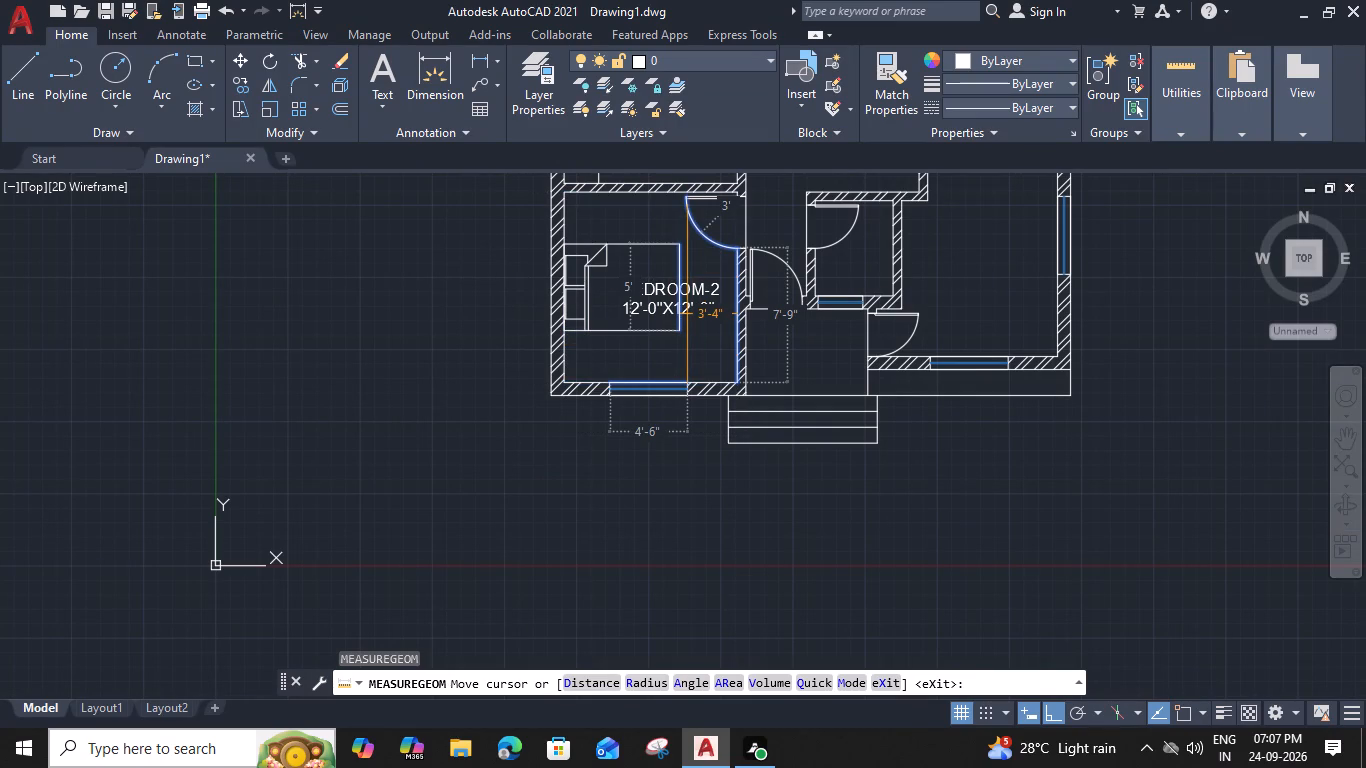
{"action": "key", "text": "Escape"}
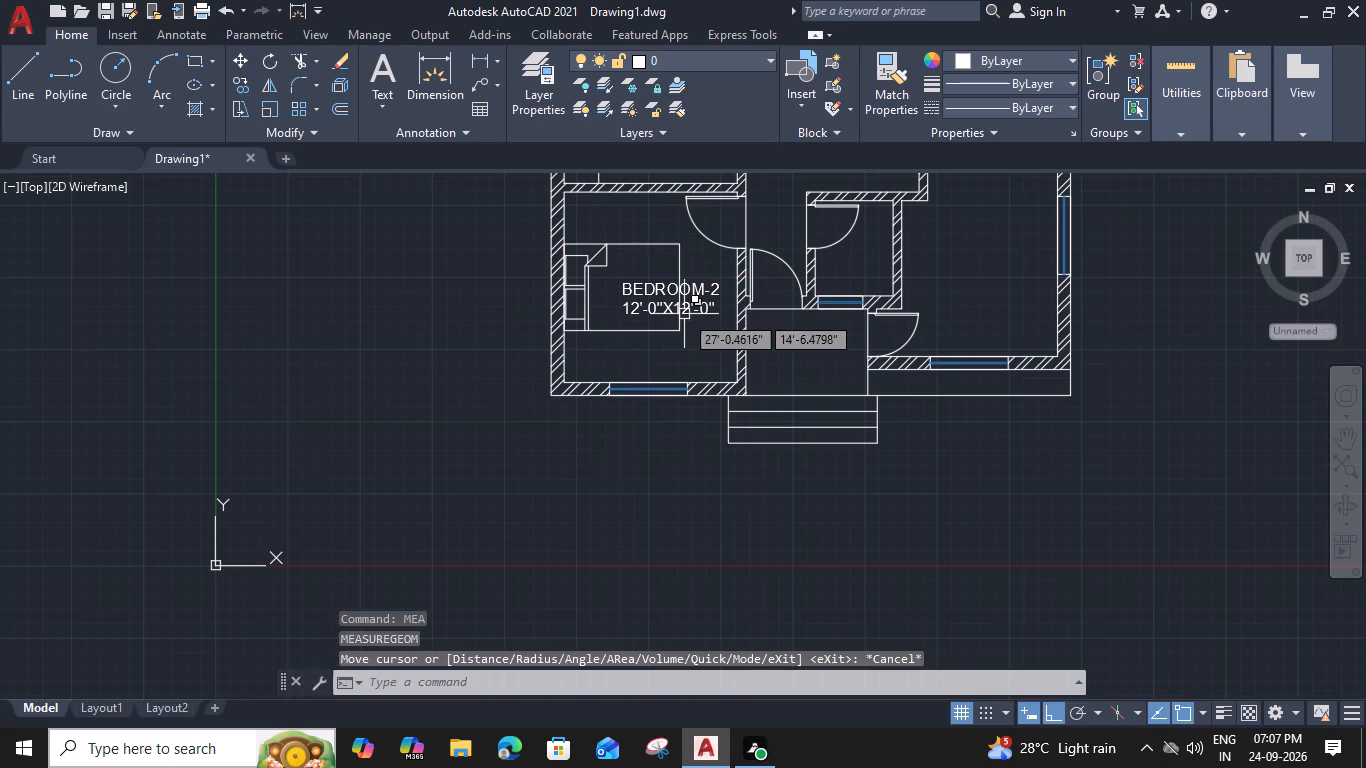
Change the southwest bedroom's label to BEDROOM-3 with 10'-0"X11'-0" on the second line.
{"action": "scroll", "coordinate": [679, 313], "scroll_direction": "up", "scroll_amount": 3}
{"action": "double_click", "coordinate": [650, 289]}
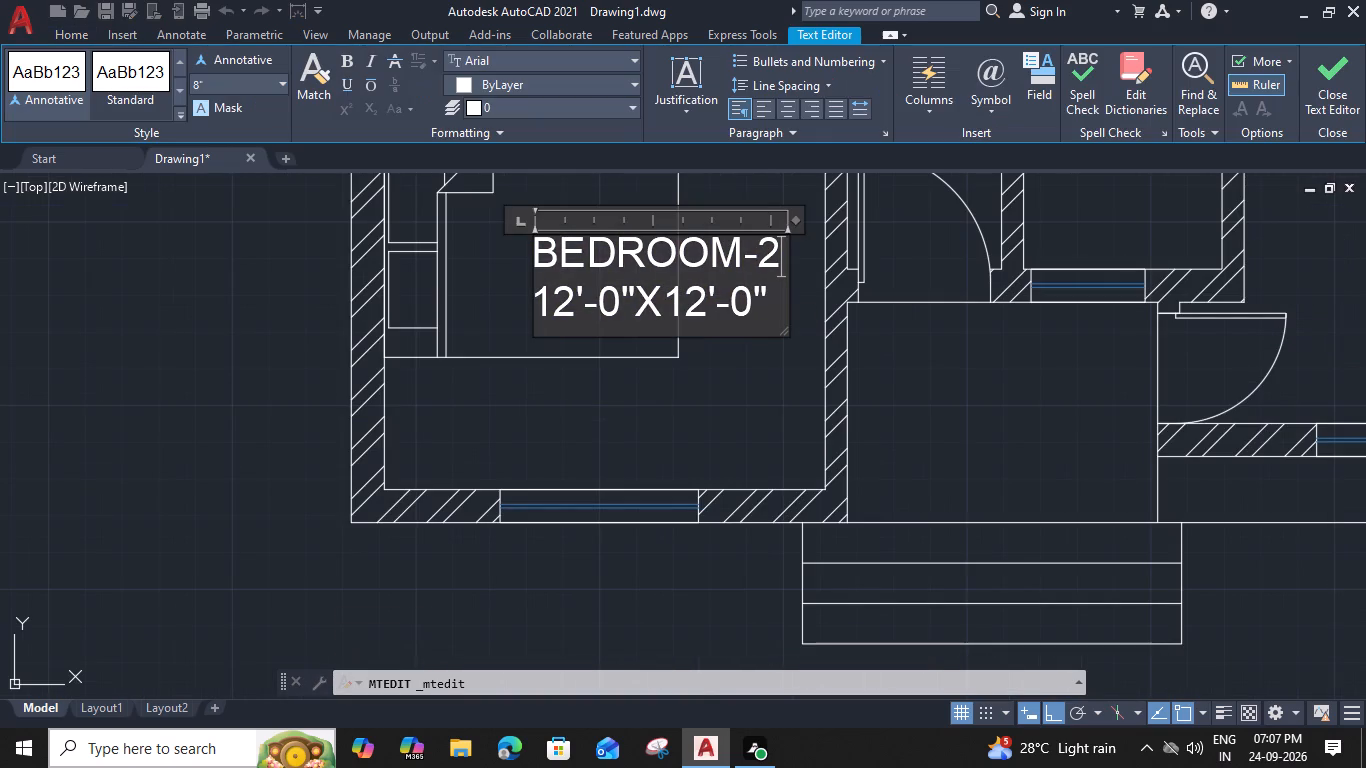
{"action": "left_click", "coordinate": [775, 267]}
{"action": "key", "text": "BackSpace"}
{"action": "key", "text": "3"}
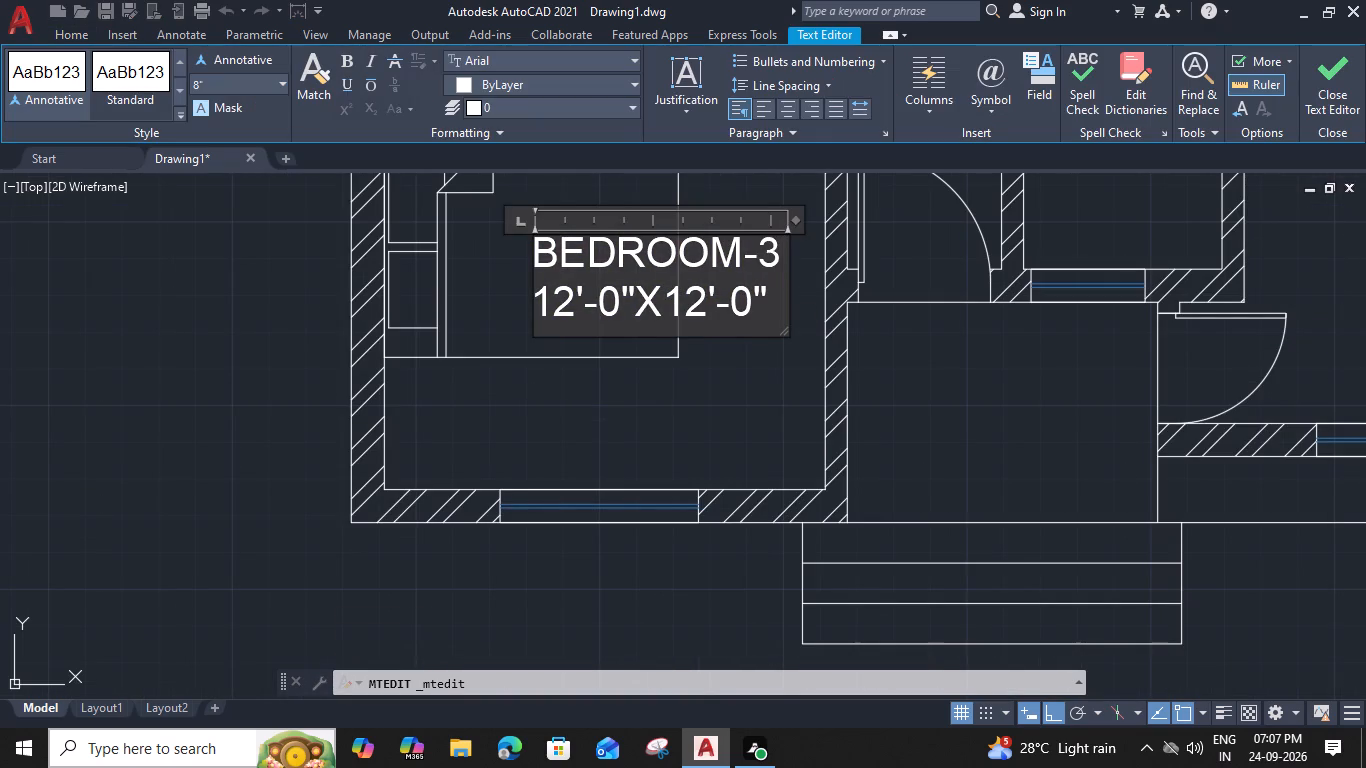
{"action": "left_click", "coordinate": [566, 306]}
{"action": "key", "text": "BackSpace"}
{"action": "key", "text": "0"}
{"action": "left_click", "coordinate": [707, 312]}
{"action": "key", "text": "BackSpace"}
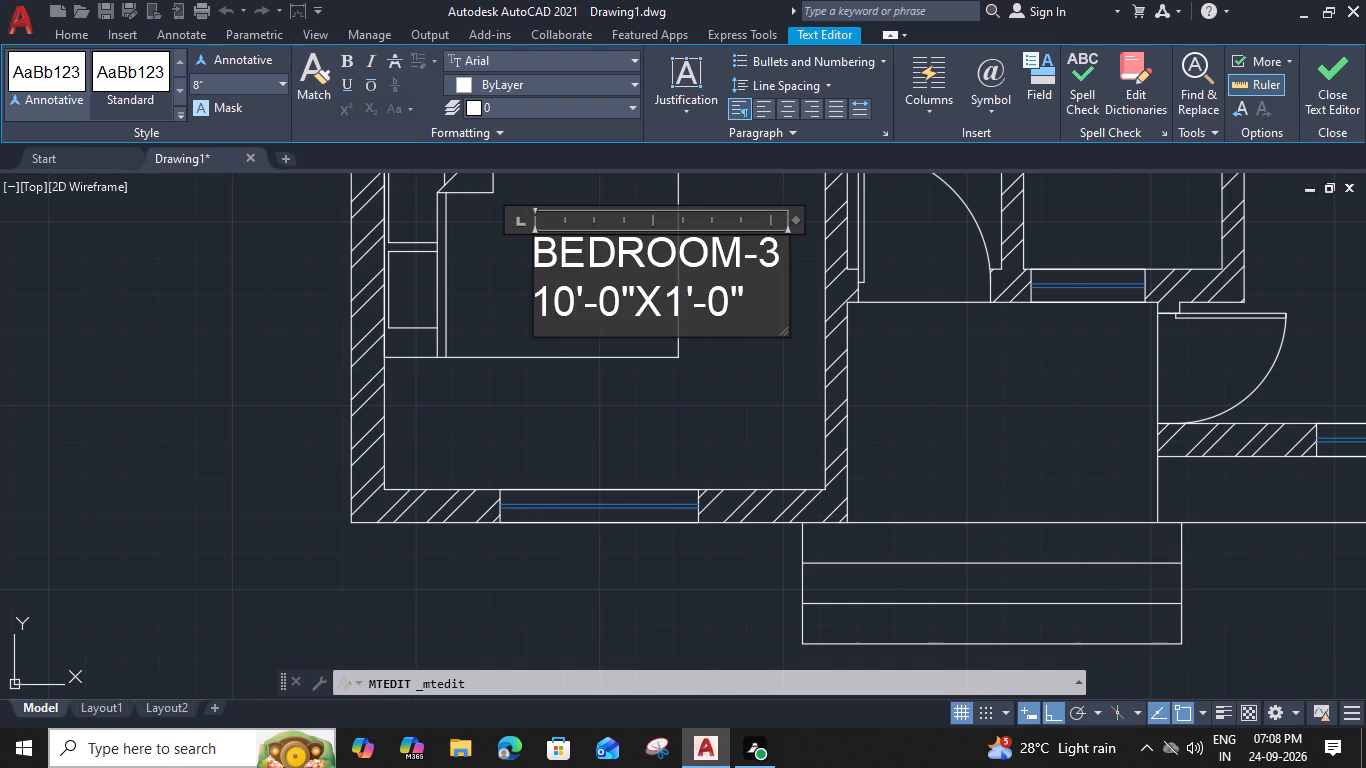
{"action": "key", "text": "1"}
{"action": "left_click", "coordinate": [732, 388]}
Rotate the BEDROOM-3 label 90° counterclockwise so it reads vertically.
{"action": "scroll", "coordinate": [732, 388], "scroll_direction": "down", "scroll_amount": 2}
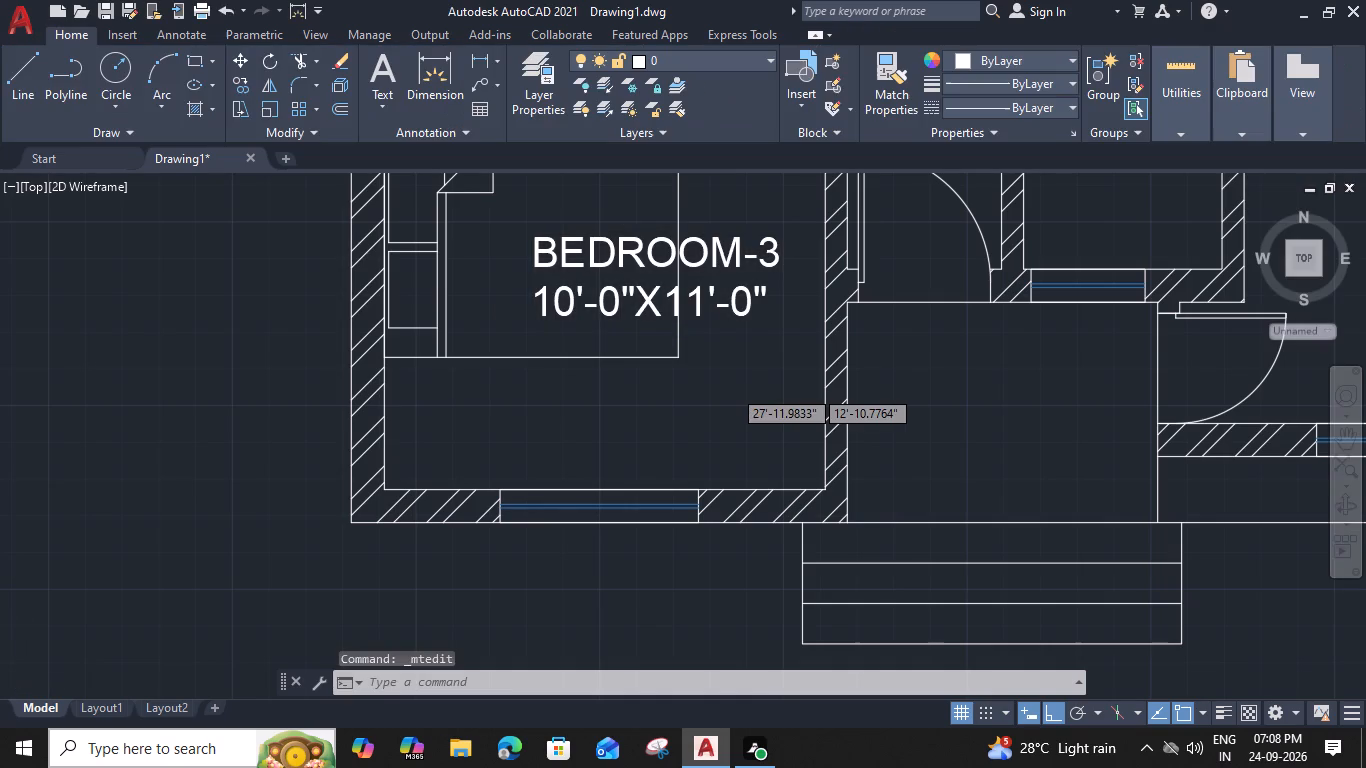
{"action": "left_click", "coordinate": [687, 332]}
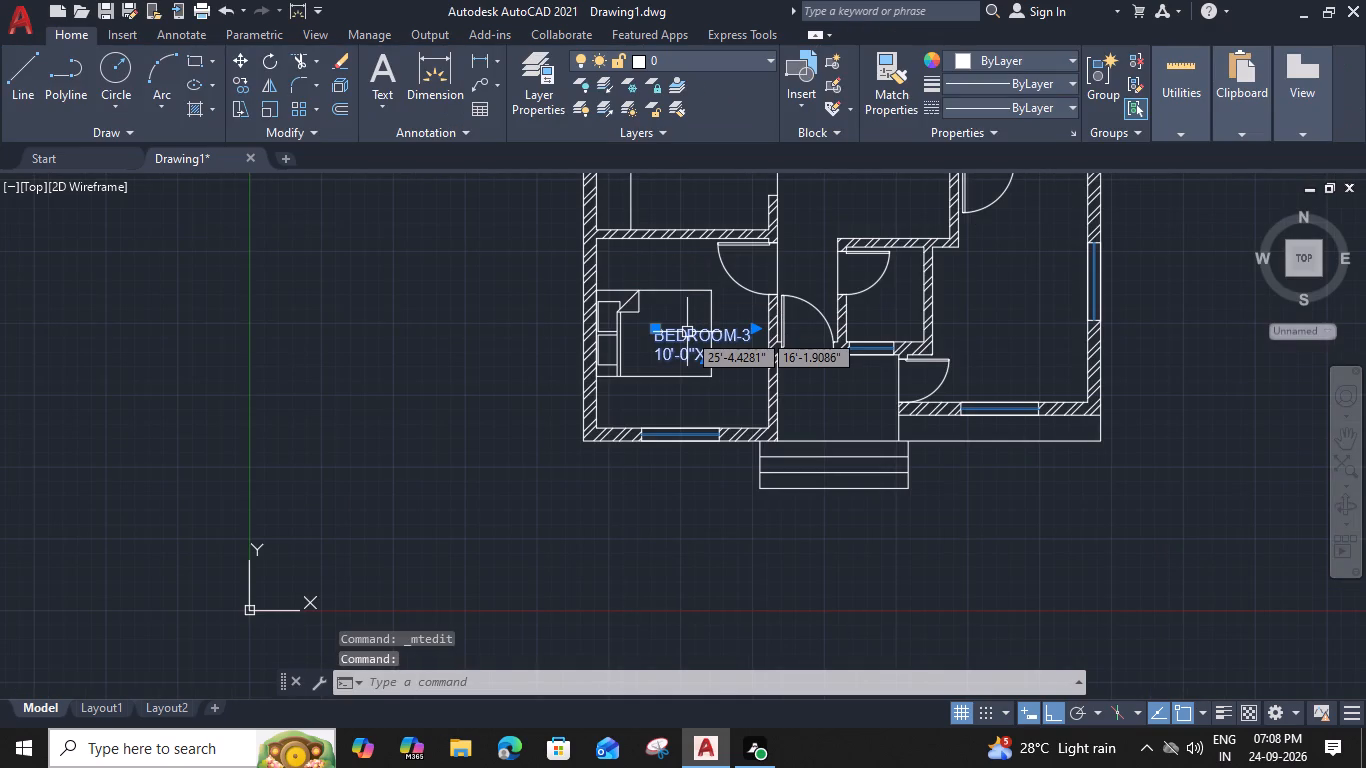
{"action": "type", "text": "RO"}
{"action": "key", "text": "space"}
{"action": "scroll", "coordinate": [681, 329], "scroll_direction": "up", "scroll_amount": 4}
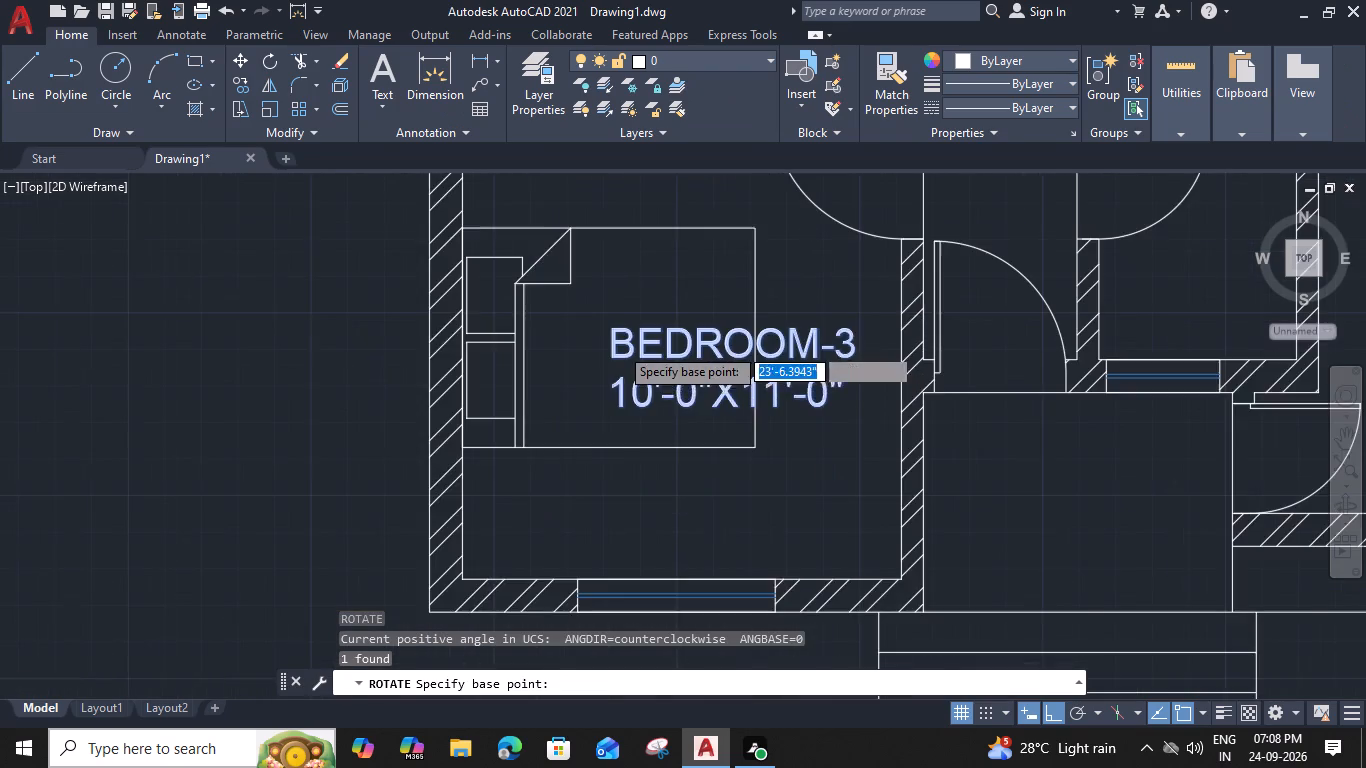
{"action": "scroll", "coordinate": [619, 346], "scroll_direction": "up", "scroll_amount": 2}
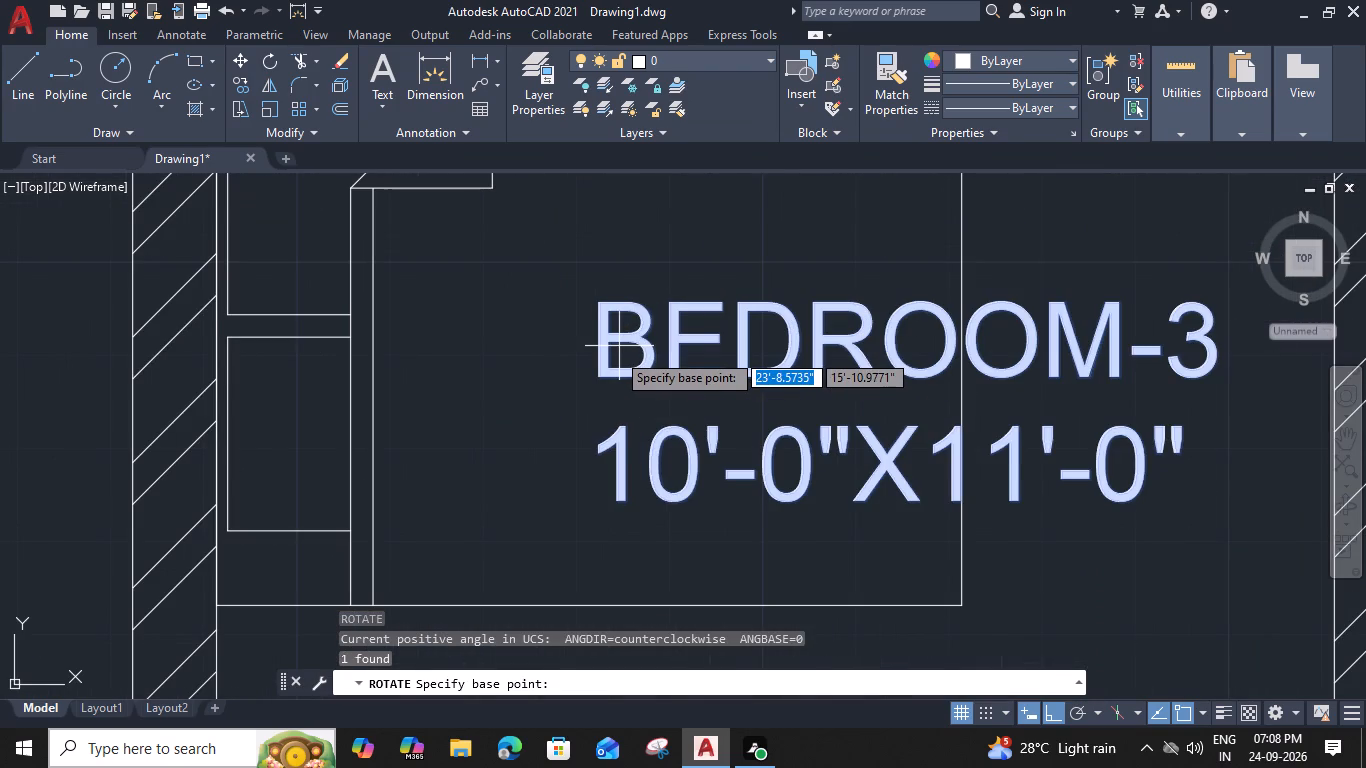
{"action": "left_click", "coordinate": [600, 377]}
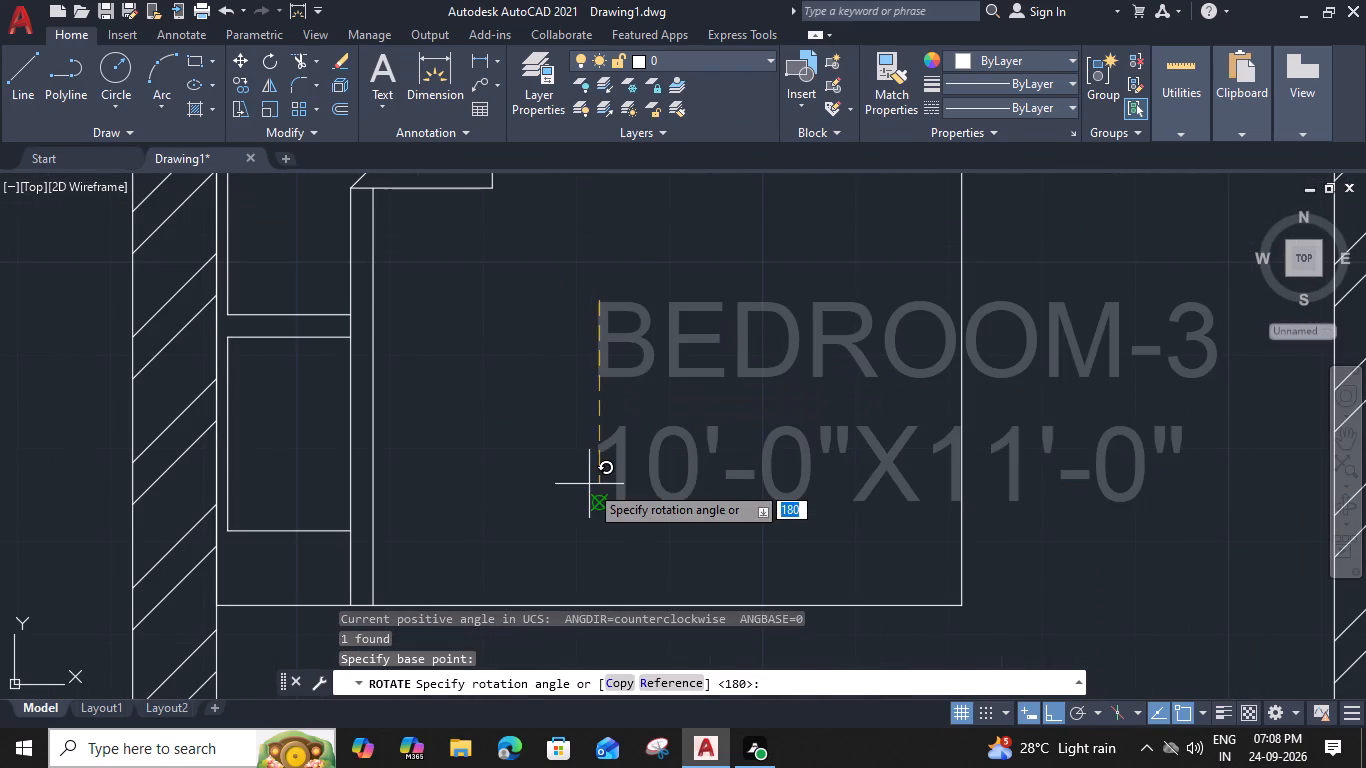
{"action": "scroll", "coordinate": [599, 263], "scroll_direction": "up", "scroll_amount": 2}
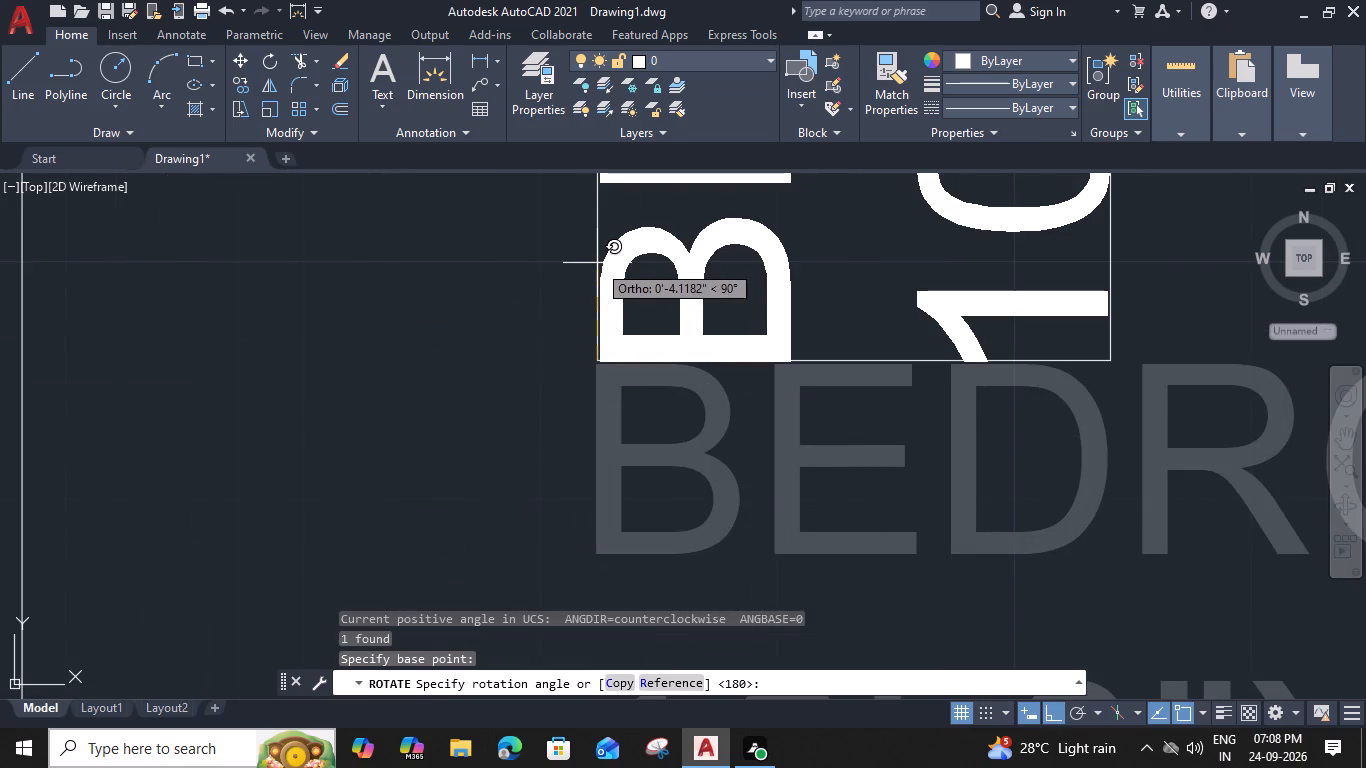
{"action": "left_click", "coordinate": [597, 263]}
{"action": "scroll", "coordinate": [597, 263], "scroll_direction": "down", "scroll_amount": 2}
Move the BEDROOM-3 label about 3'-6" east, into the space between the bed and the east wall.
{"action": "left_click", "coordinate": [633, 300]}
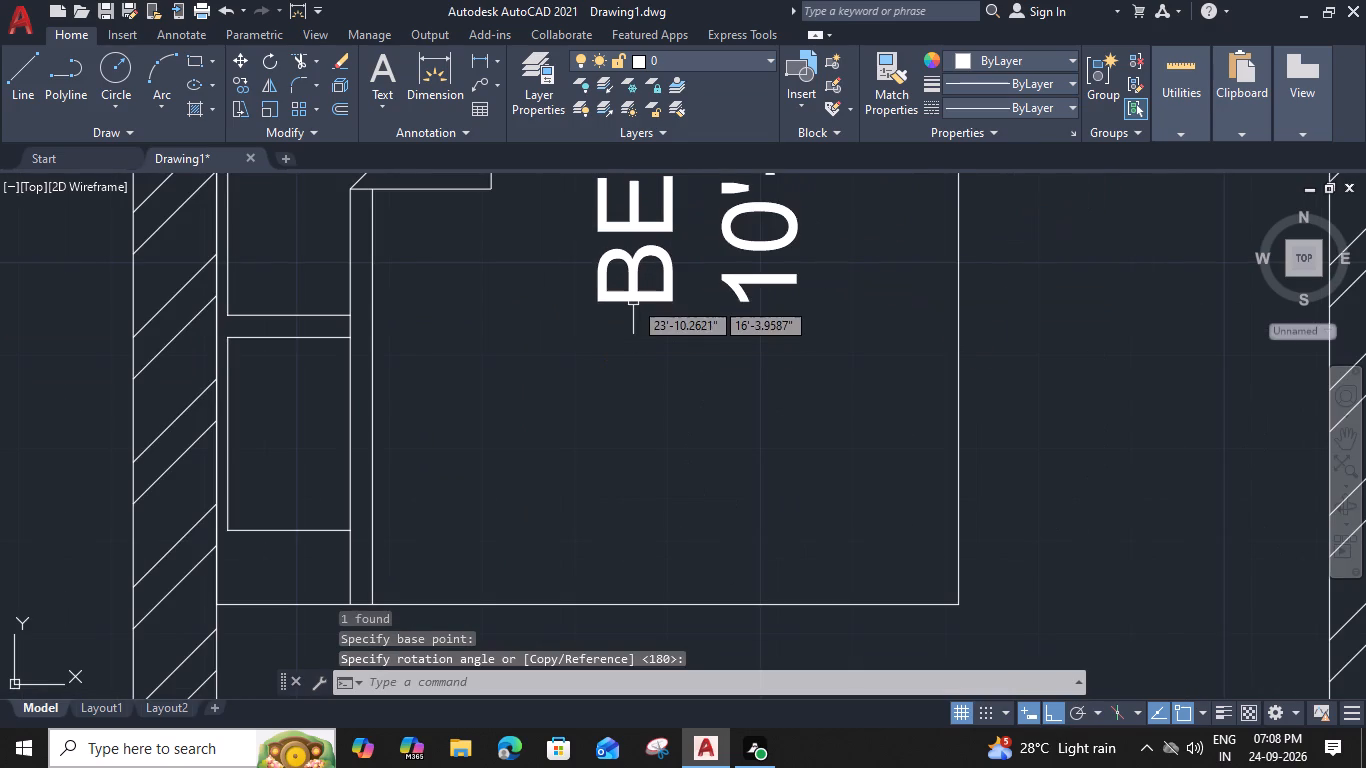
{"action": "type", "text": "M"}
{"action": "key", "text": "space"}
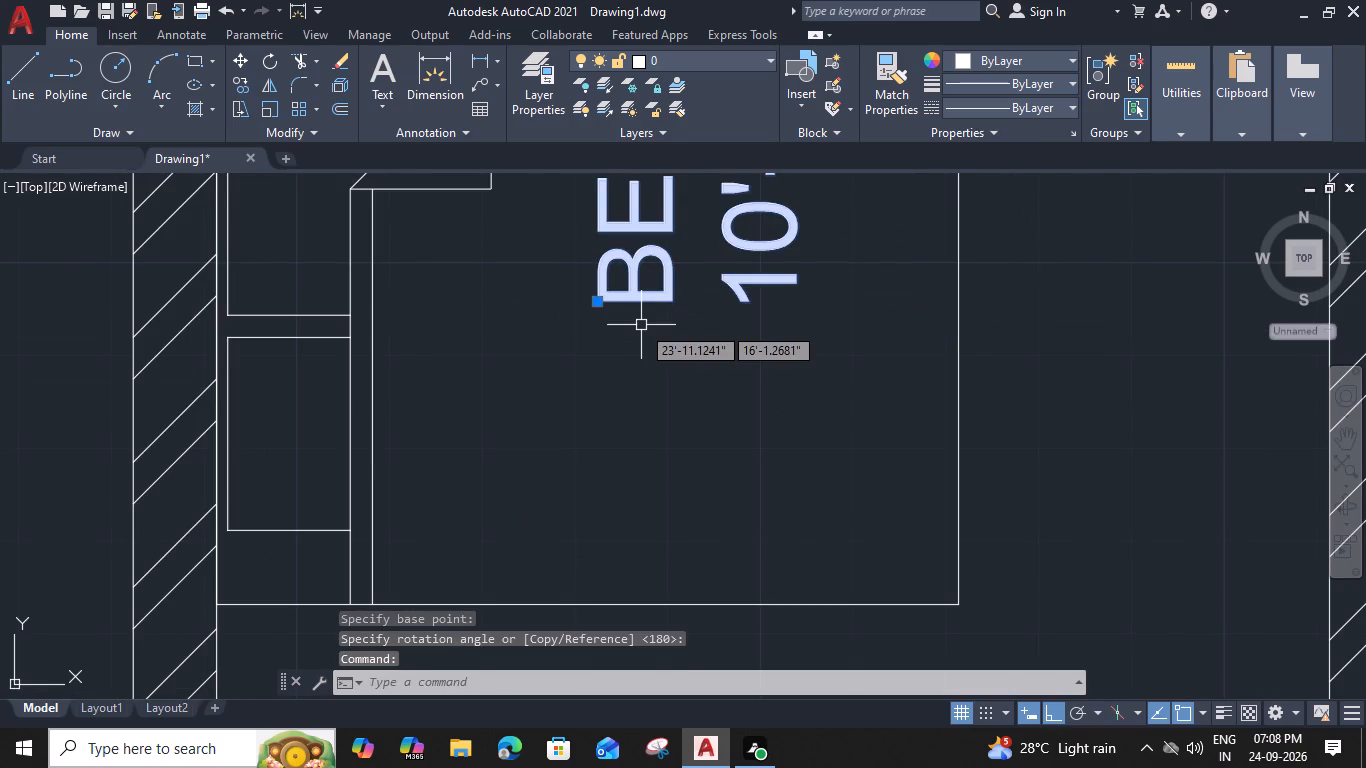
{"action": "left_click", "coordinate": [669, 296]}
{"action": "scroll", "coordinate": [971, 322], "scroll_direction": "down", "scroll_amount": 1}
{"action": "middle_click_drag", "start_coordinate": [971, 322], "coordinate": [634, 290]}
{"action": "left_click", "coordinate": [687, 305]}
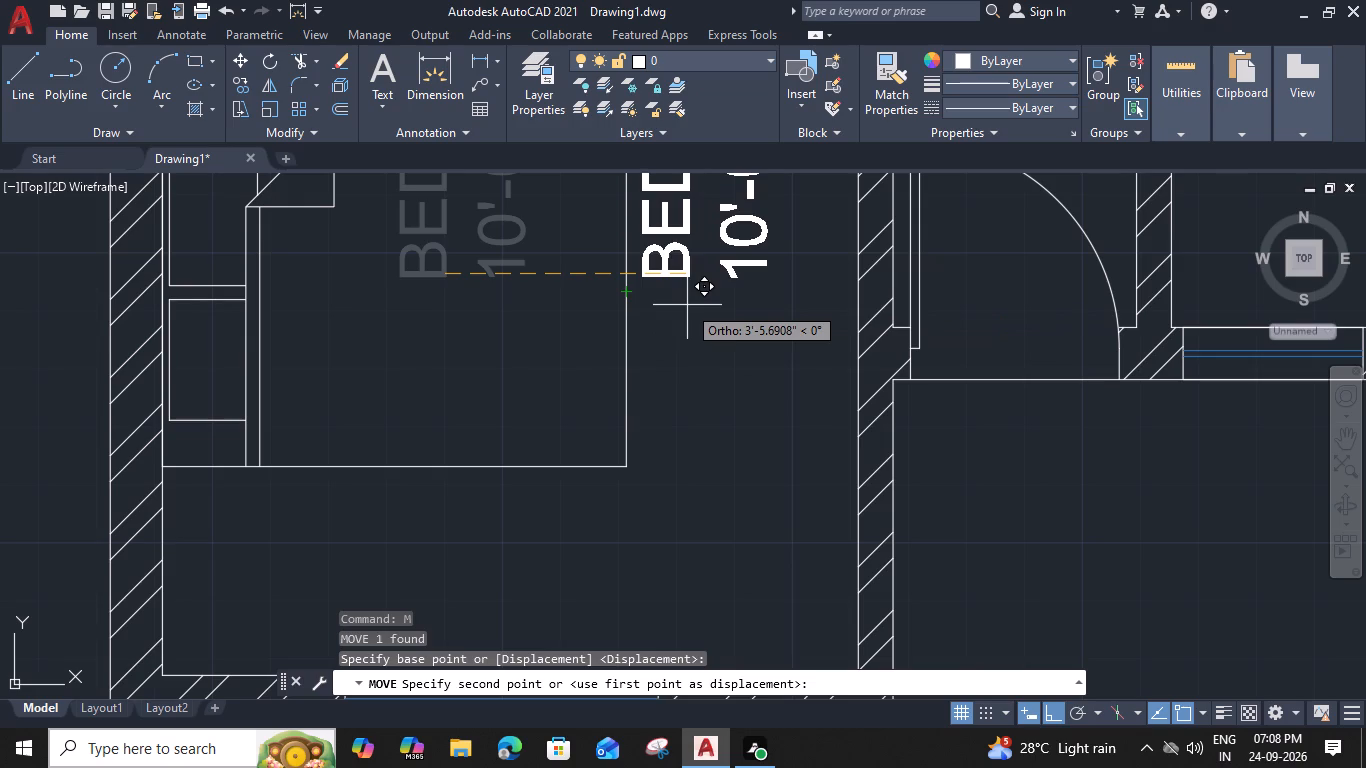
Move the BEDROOM-3 label about 3' south, alongside the foot of the bed.
{"action": "left_click", "coordinate": [669, 275]}
{"action": "type", "text": "M"}
{"action": "key", "text": "space"}
{"action": "left_click", "coordinate": [669, 275]}
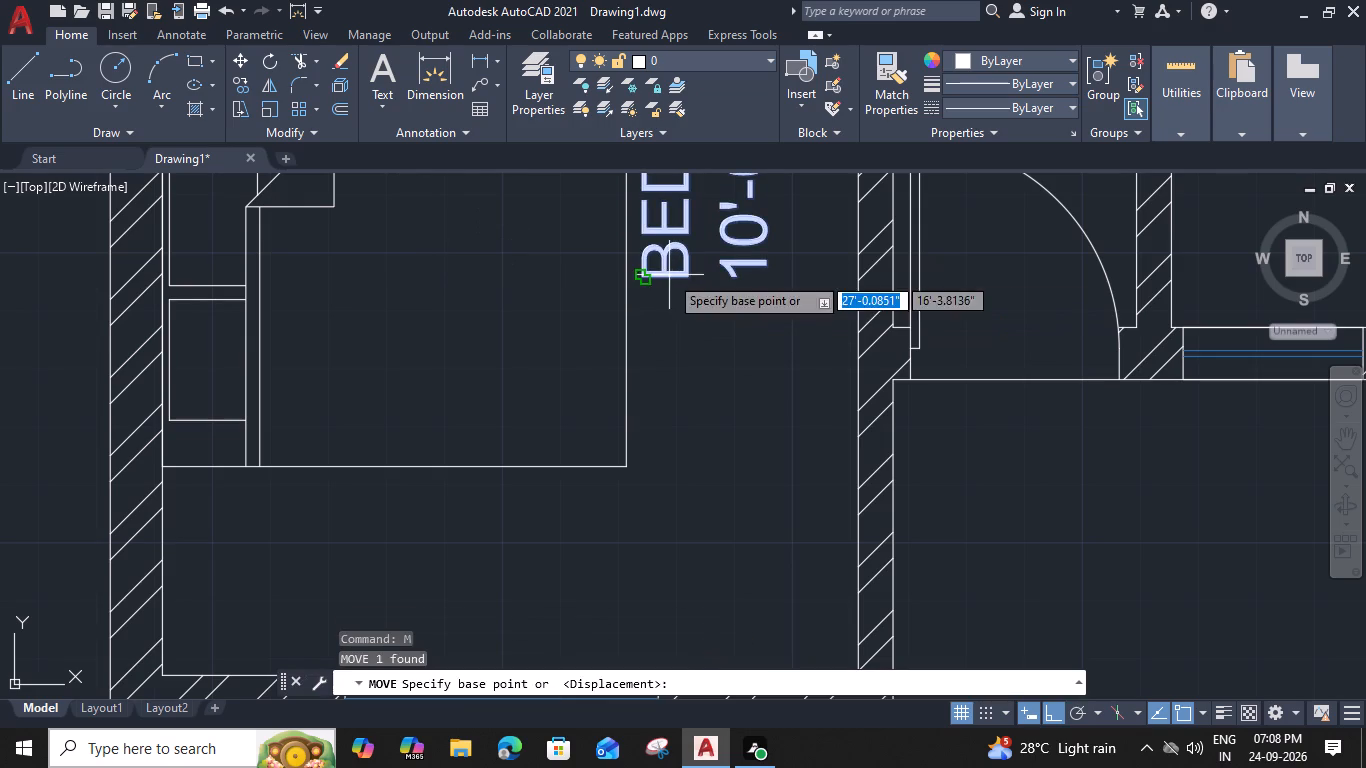
{"action": "scroll", "coordinate": [665, 481], "scroll_direction": "down", "scroll_amount": 2}
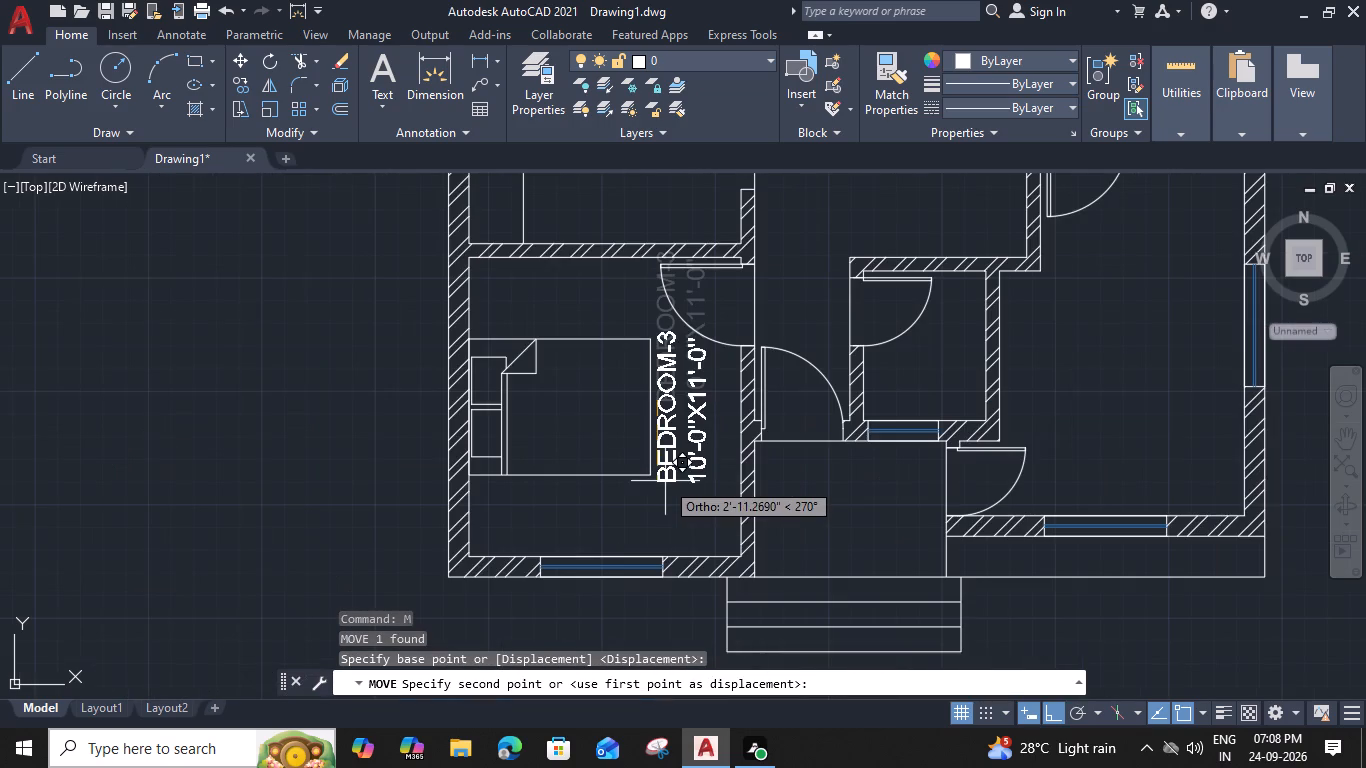
{"action": "left_click", "coordinate": [669, 482]}
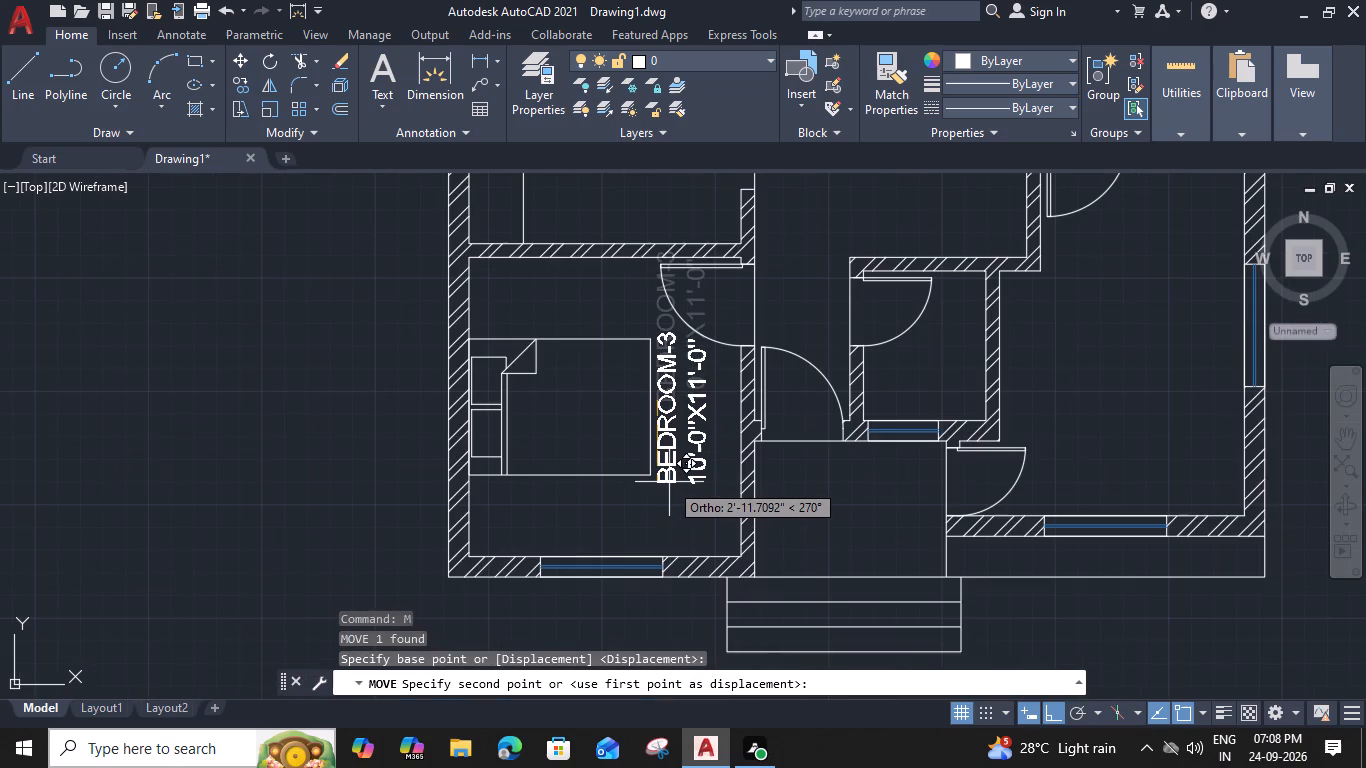
Shift the BEDROOM-3 label about 6" east, away from the bed.
{"action": "scroll", "coordinate": [669, 482], "scroll_direction": "down", "scroll_amount": 3}
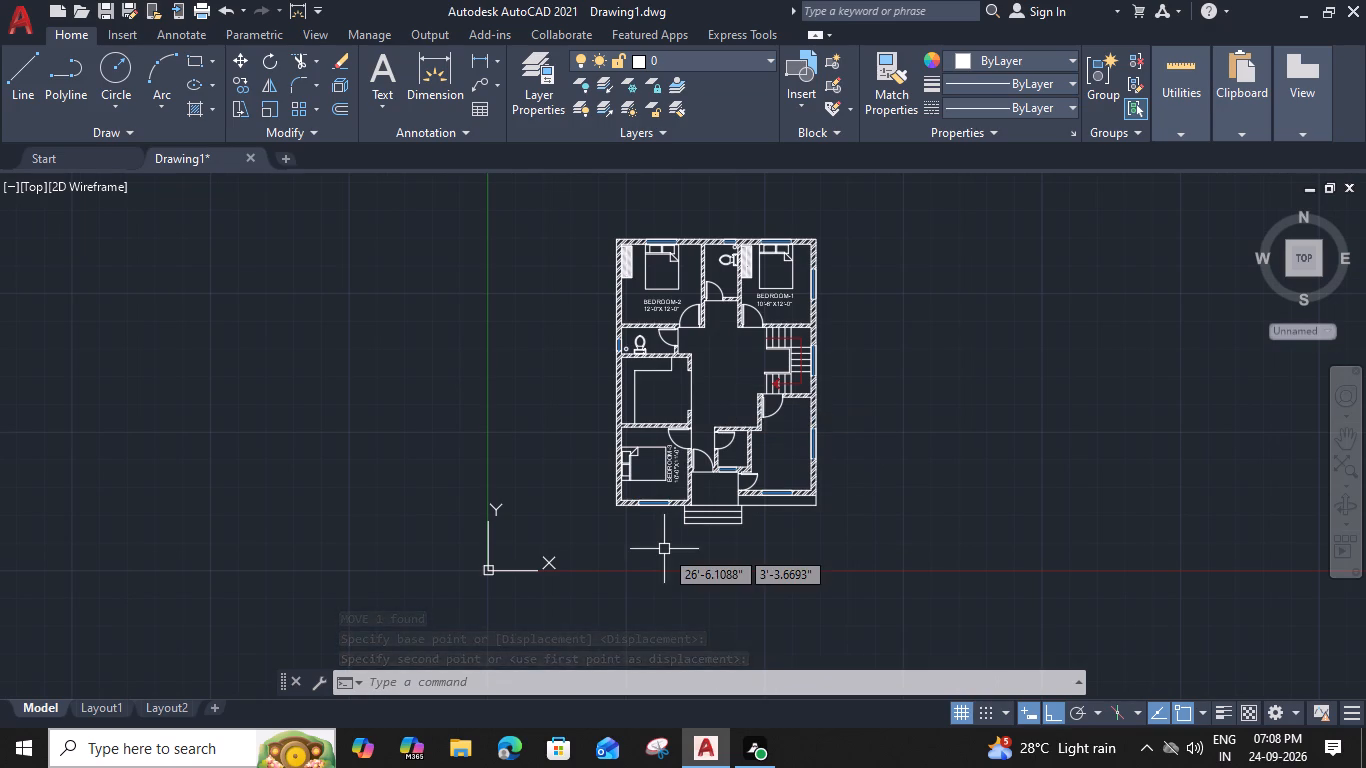
{"action": "scroll", "coordinate": [683, 465], "scroll_direction": "up", "scroll_amount": 4}
{"action": "left_click", "coordinate": [648, 478]}
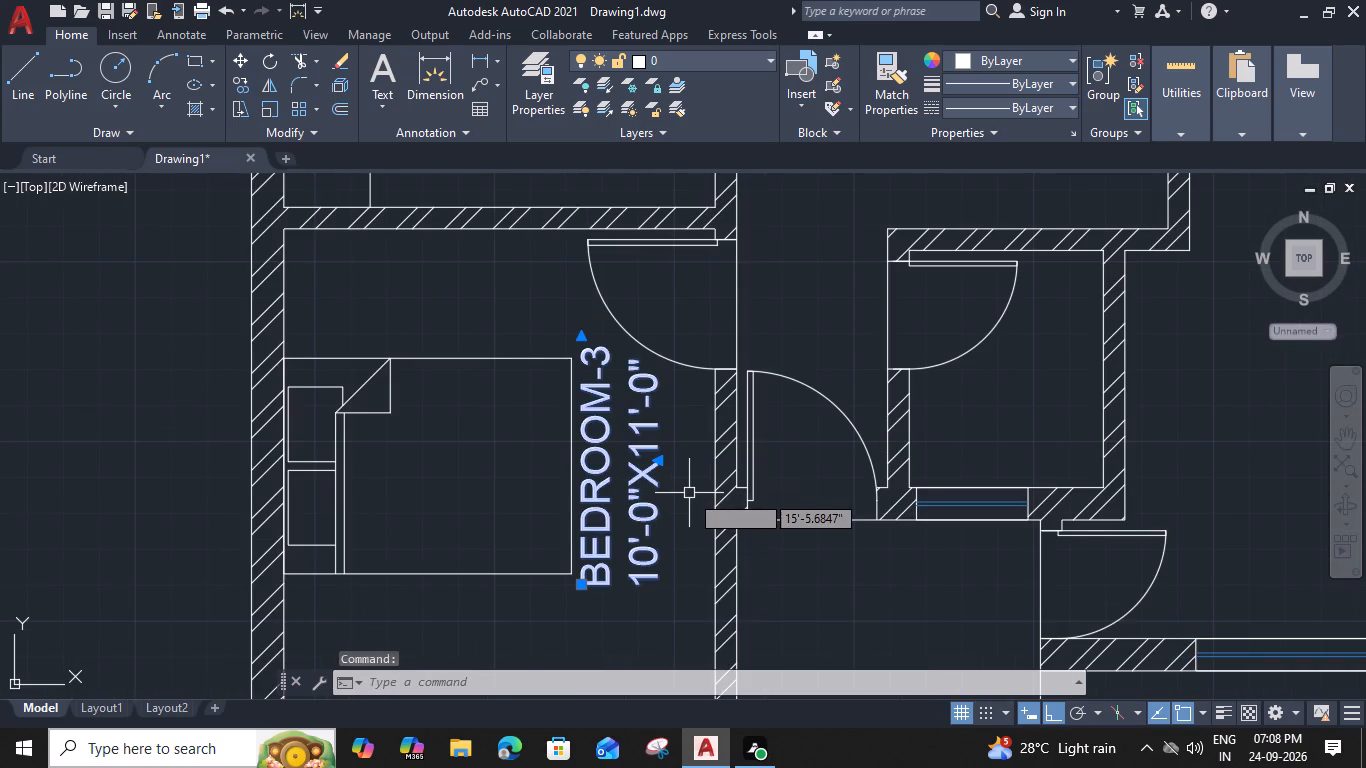
{"action": "key", "text": "m"}
{"action": "key", "text": "space"}
{"action": "left_click", "coordinate": [662, 486]}
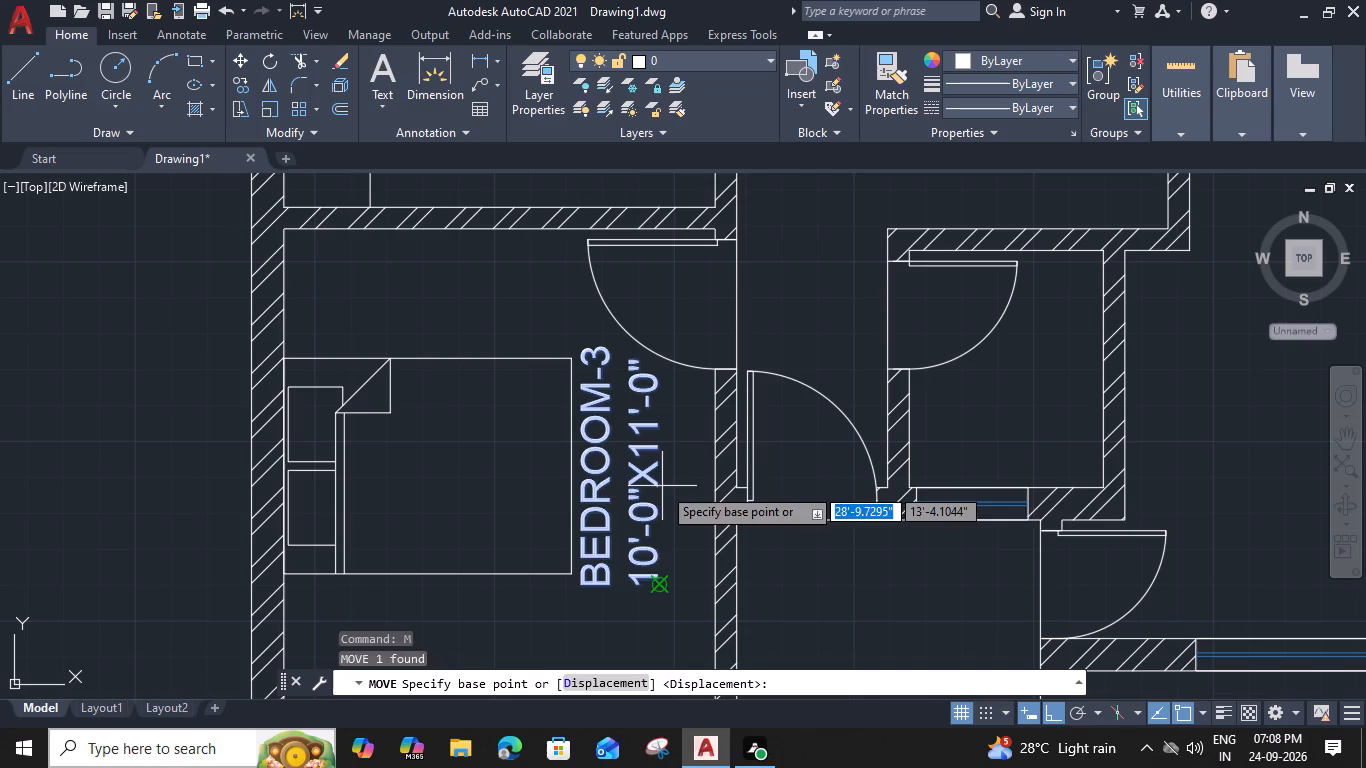
{"action": "left_click", "coordinate": [681, 594]}
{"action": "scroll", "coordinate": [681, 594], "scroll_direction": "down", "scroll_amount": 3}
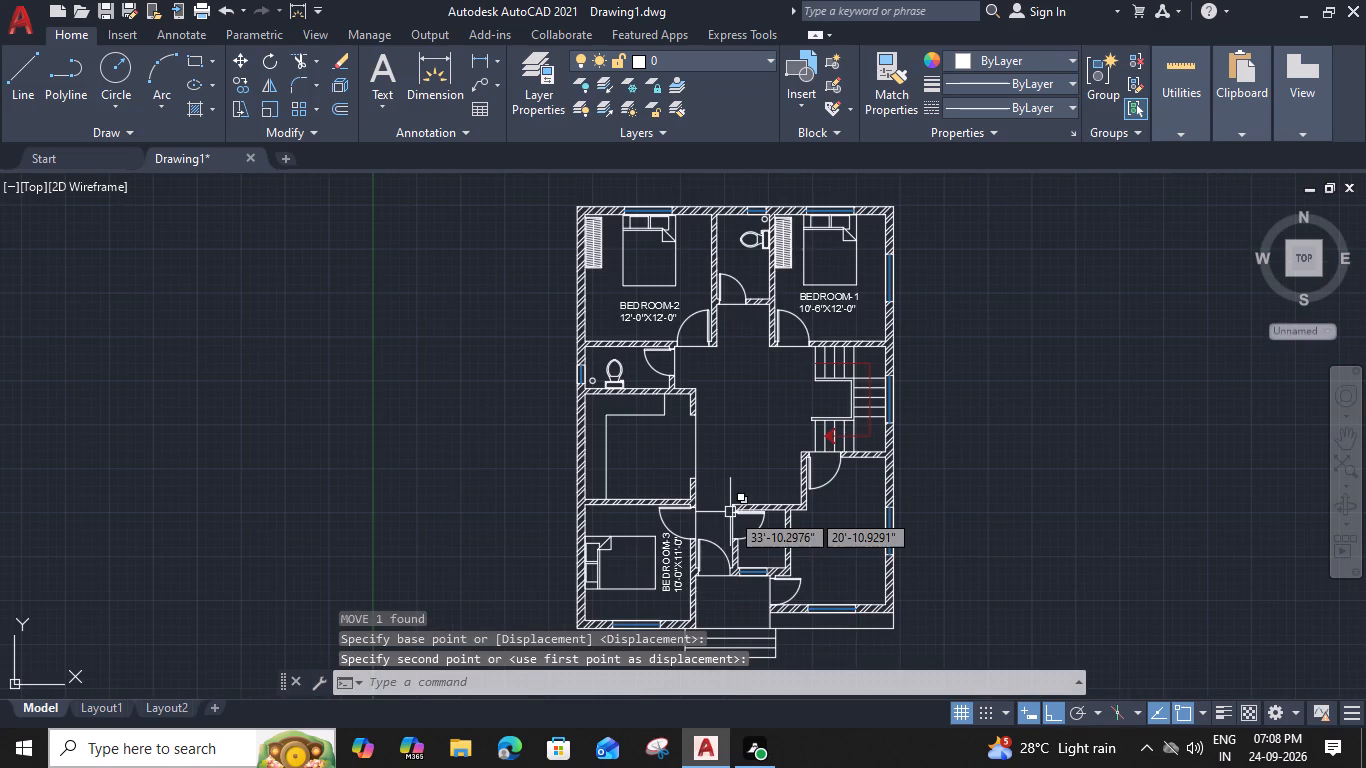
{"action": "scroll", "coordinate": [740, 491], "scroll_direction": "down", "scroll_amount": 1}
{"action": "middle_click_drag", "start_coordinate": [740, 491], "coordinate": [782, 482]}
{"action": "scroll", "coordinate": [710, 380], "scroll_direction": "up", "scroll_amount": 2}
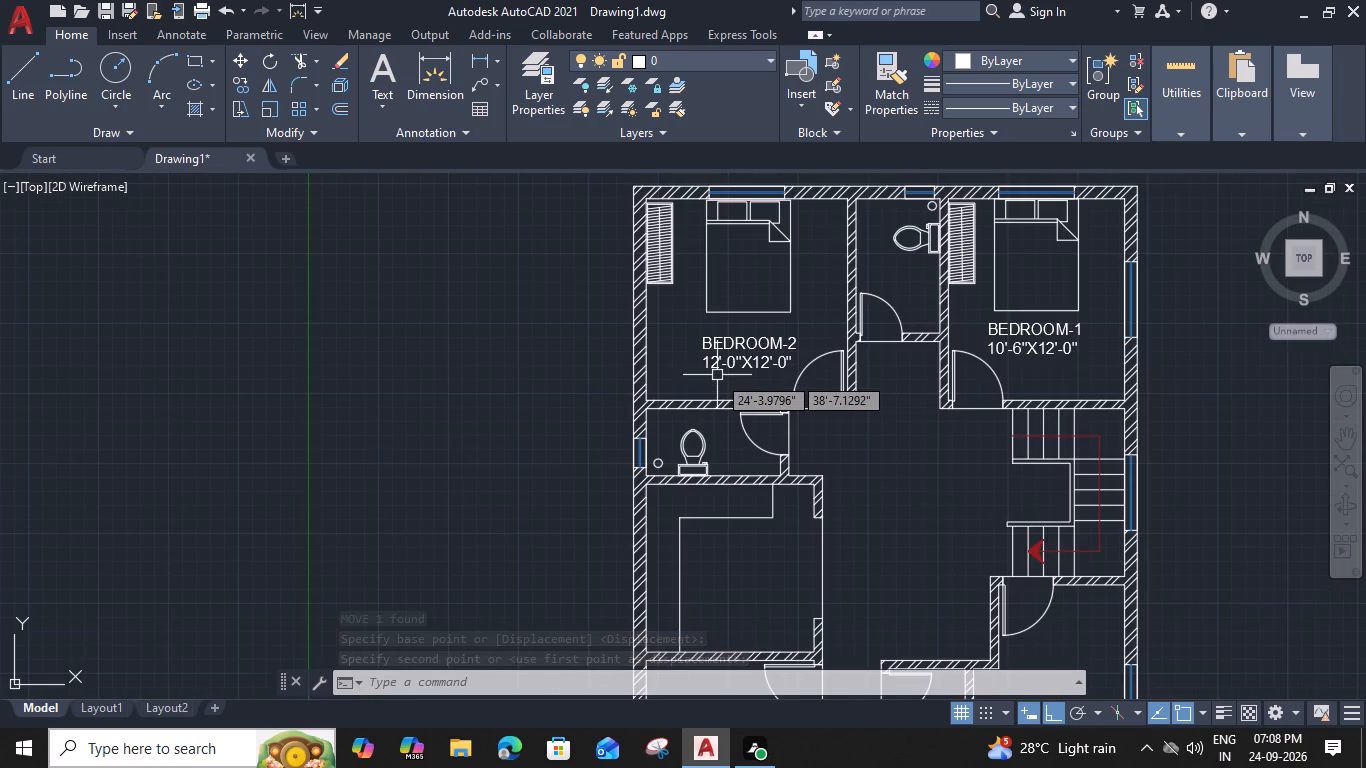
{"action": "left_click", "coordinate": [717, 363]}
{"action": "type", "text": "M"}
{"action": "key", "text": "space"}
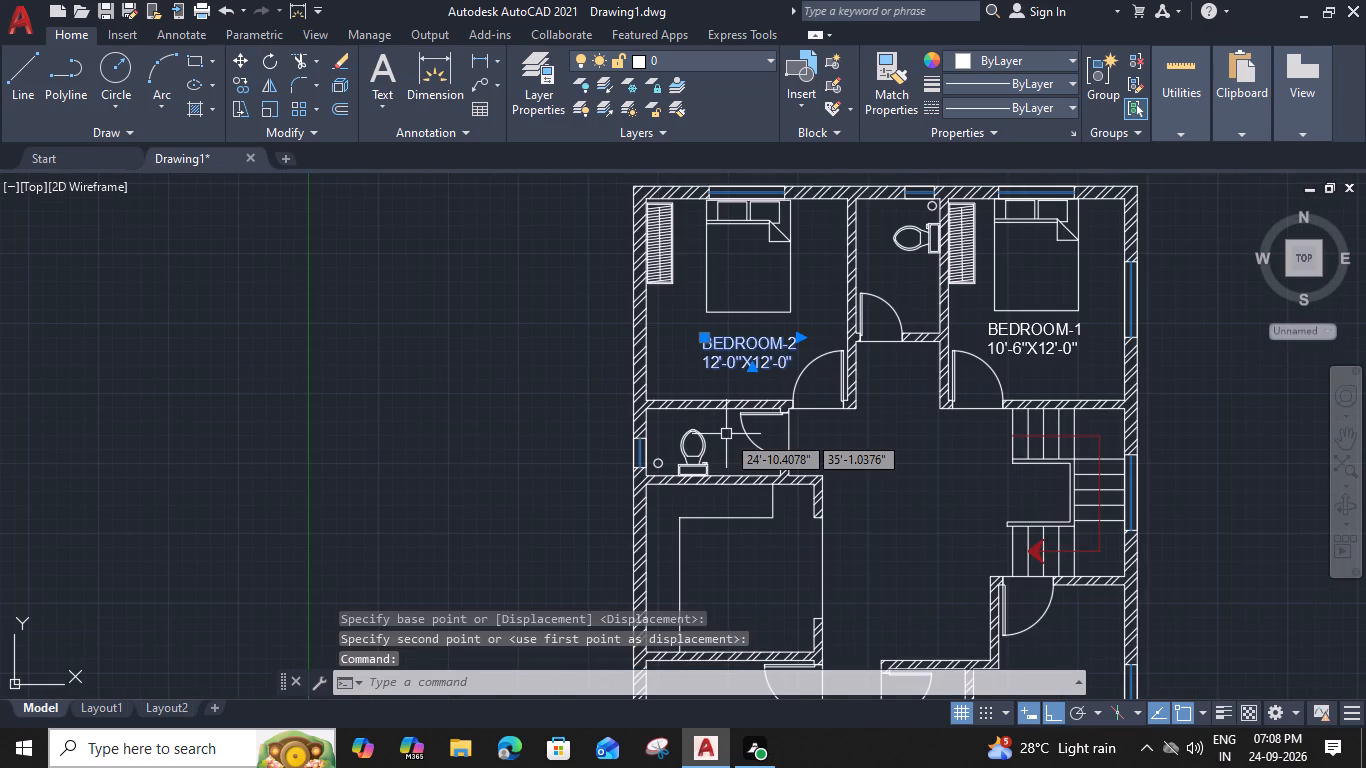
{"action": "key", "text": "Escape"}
Copy the BEDROOM-2 label straight south into the room with the L-shaped counter.
{"action": "left_click", "coordinate": [750, 352]}
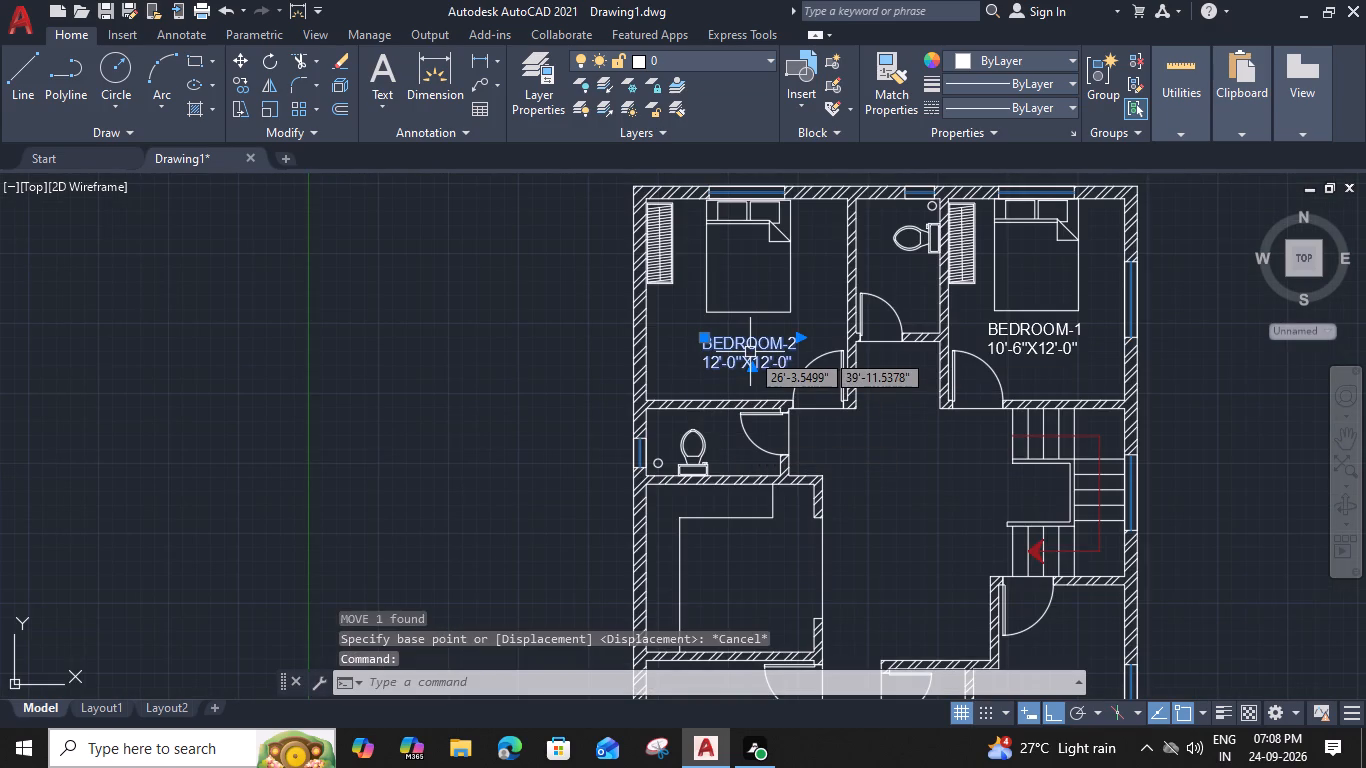
{"action": "type", "text": "CO"}
{"action": "key", "text": "space"}
{"action": "left_click", "coordinate": [750, 352]}
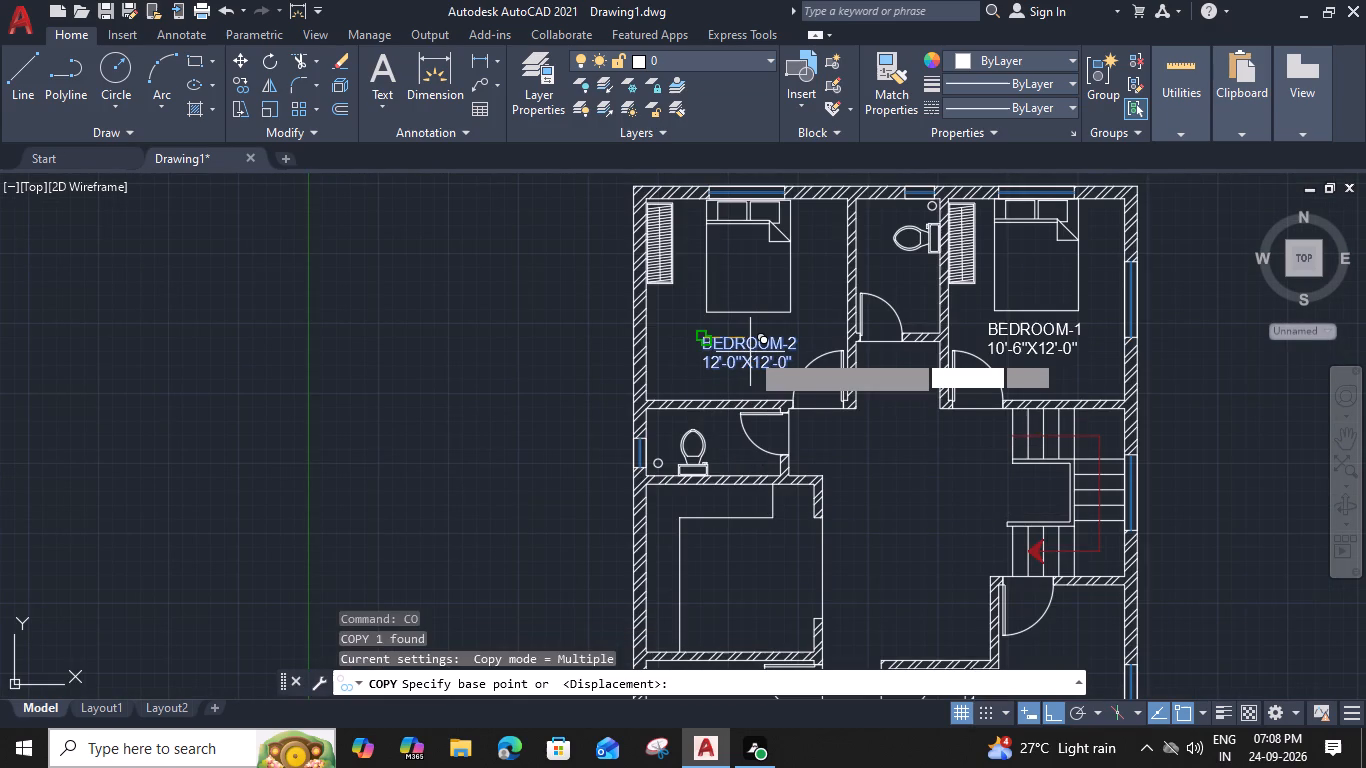
{"action": "left_click", "coordinate": [736, 565]}
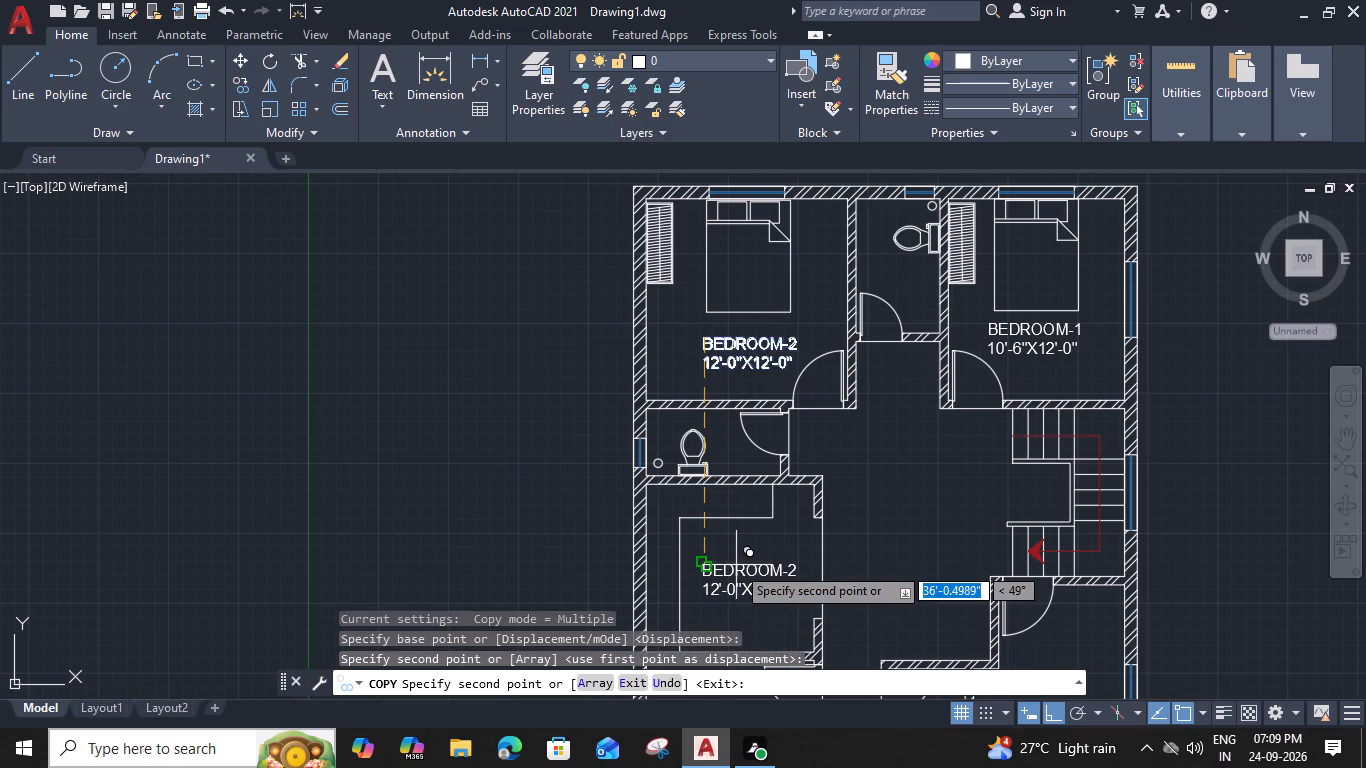
{"action": "key", "text": "Escape"}
Replace the text of the copied BEDROOM-2 label in the L-shaped counter room with KITCHEN over 10'-0"X10'-0".
{"action": "middle_click_drag", "start_coordinate": [736, 565], "coordinate": [741, 466]}
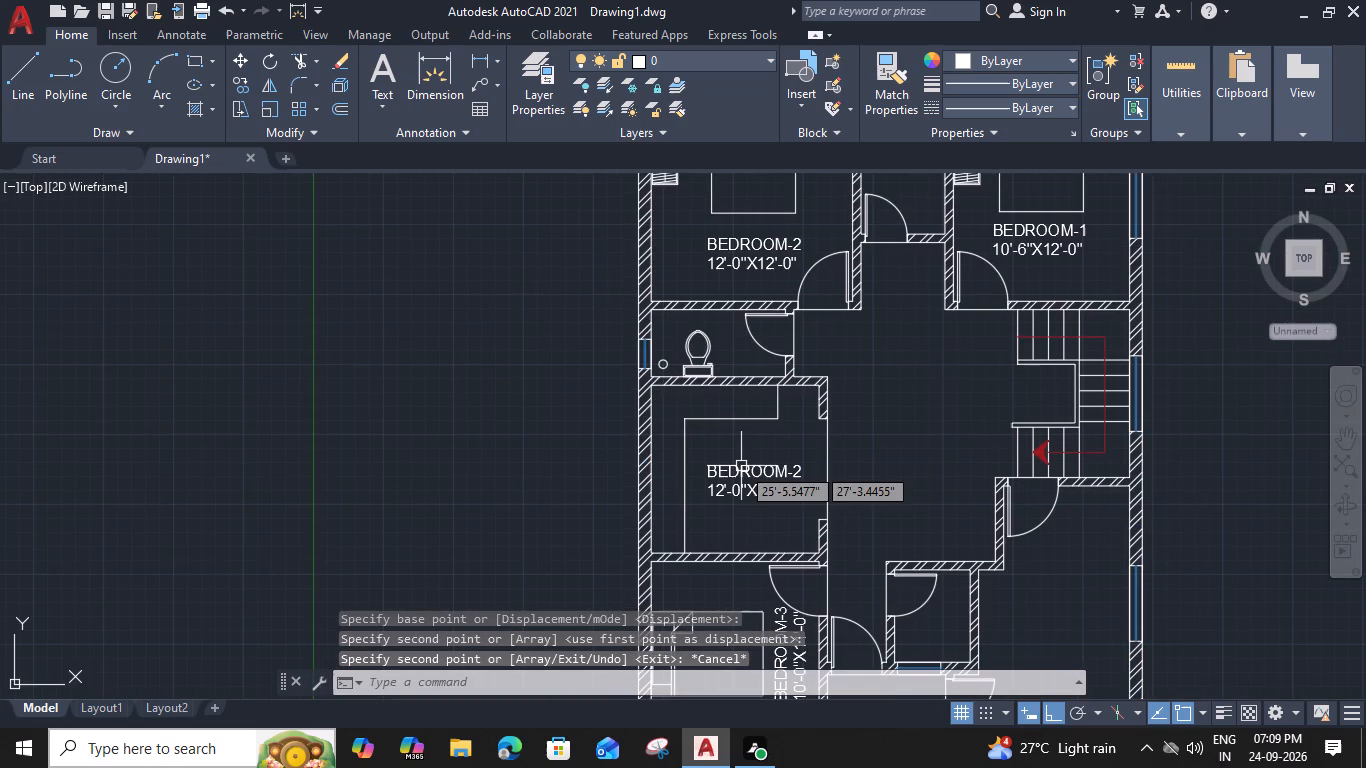
{"action": "double_click", "coordinate": [741, 466]}
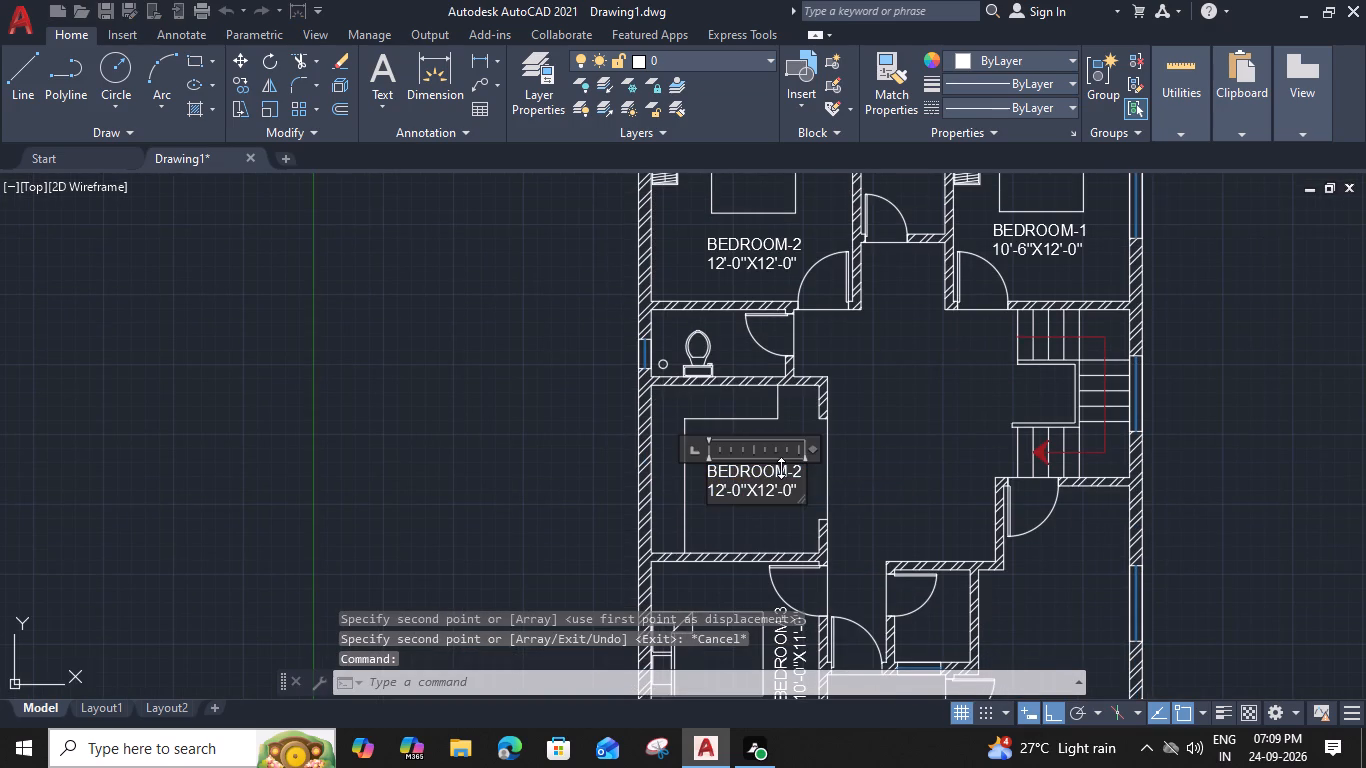
{"action": "scroll", "coordinate": [781, 468], "scroll_direction": "up", "scroll_amount": 3}
{"action": "middle_click_drag", "start_coordinate": [798, 479], "coordinate": [847, 397]}
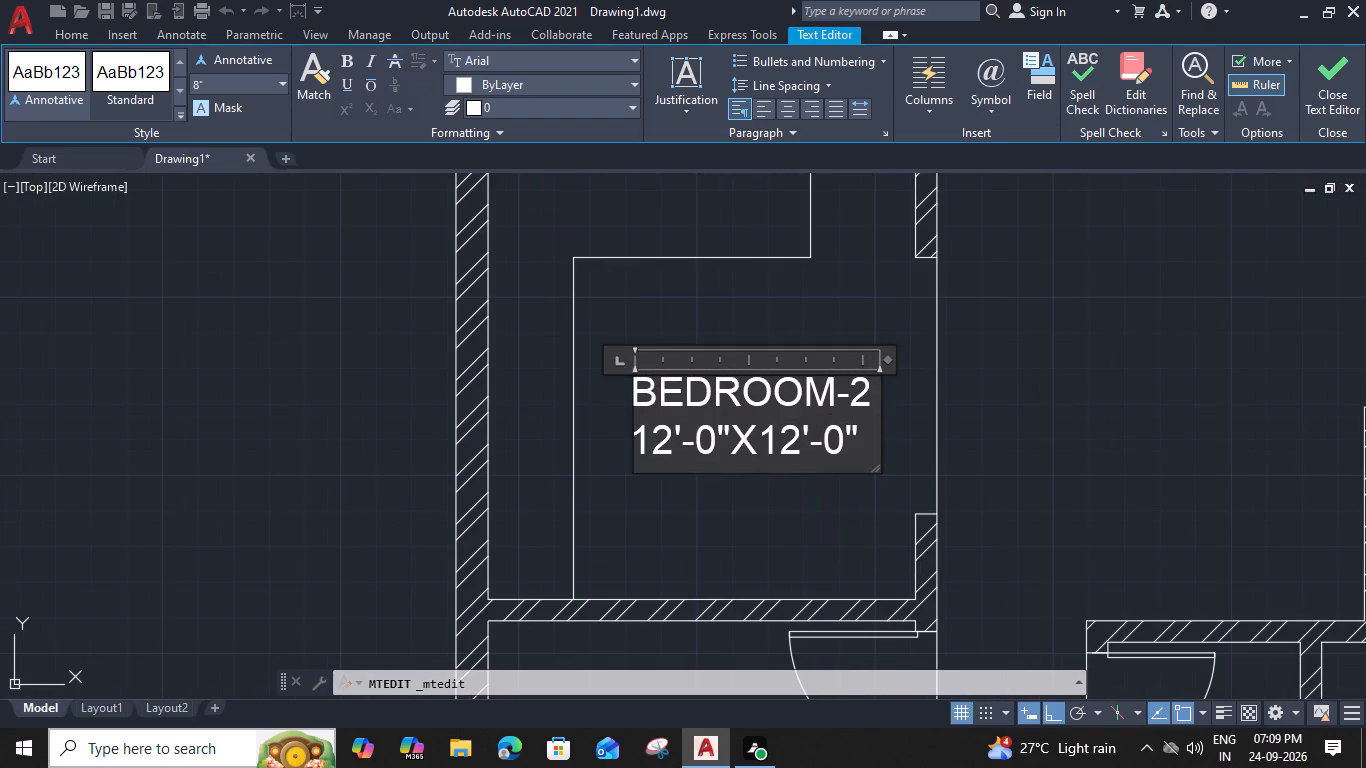
{"action": "left_click_drag", "start_coordinate": [863, 434], "coordinate": [606, 414]}
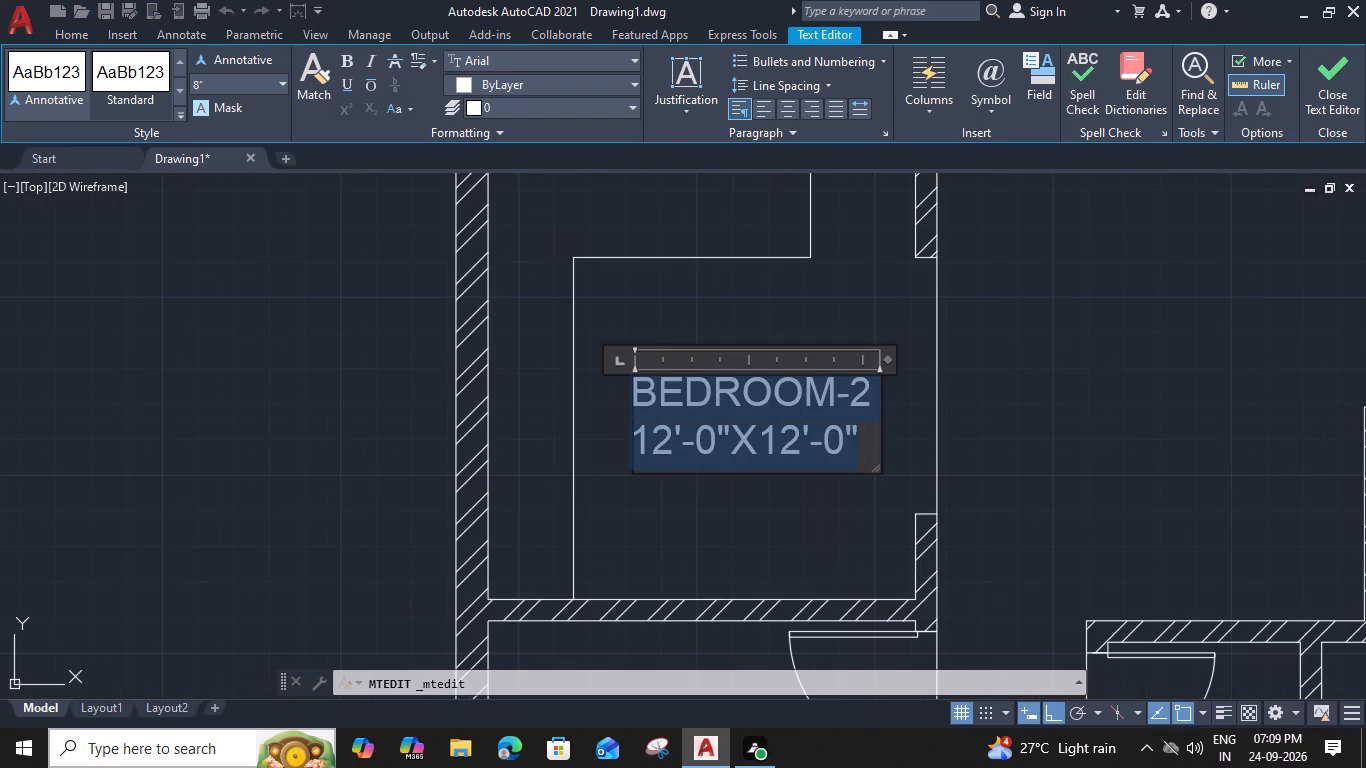
{"action": "left_click_drag", "start_coordinate": [606, 414], "coordinate": [604, 403]}
{"action": "type", "text": "KITCHEN"}
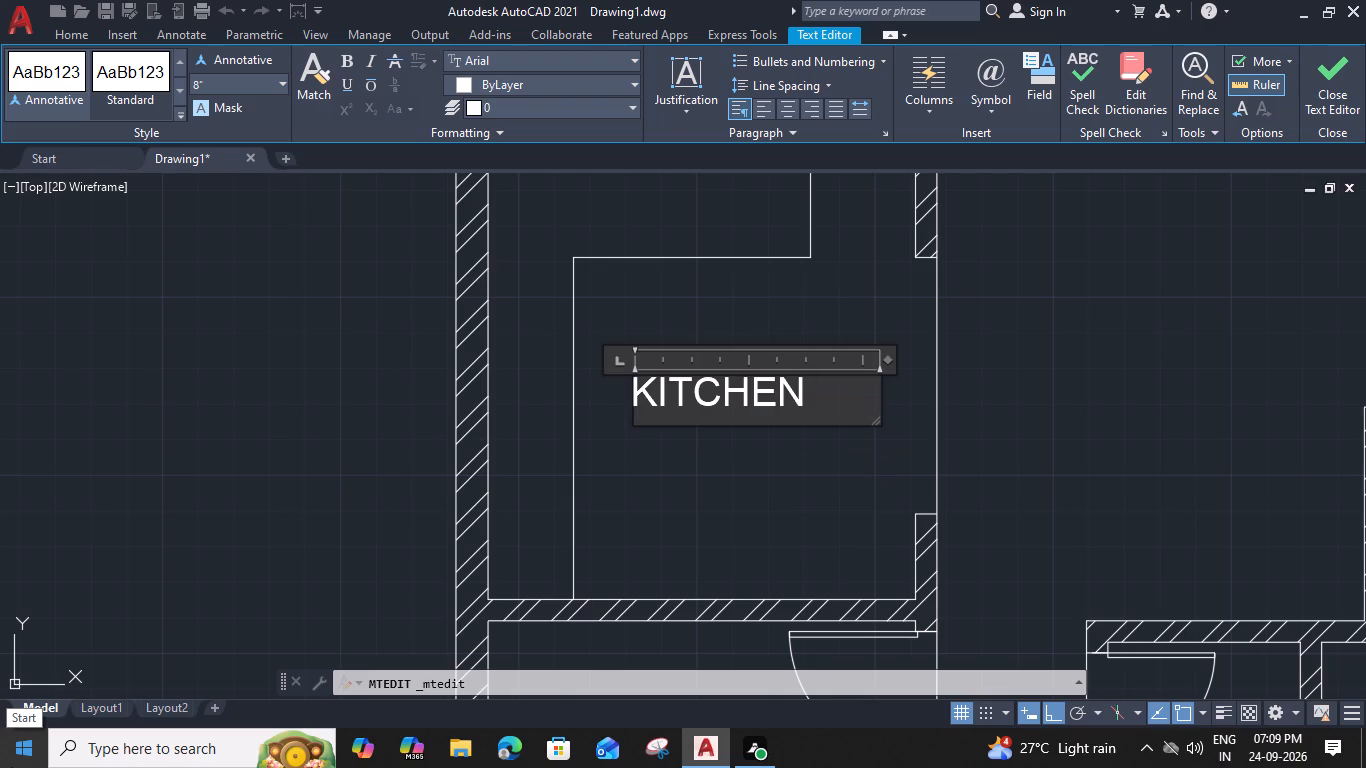
{"action": "key", "text": "Return"}
{"action": "type", "text": "10"}
{"action": "key", "text": "apostrophe"}
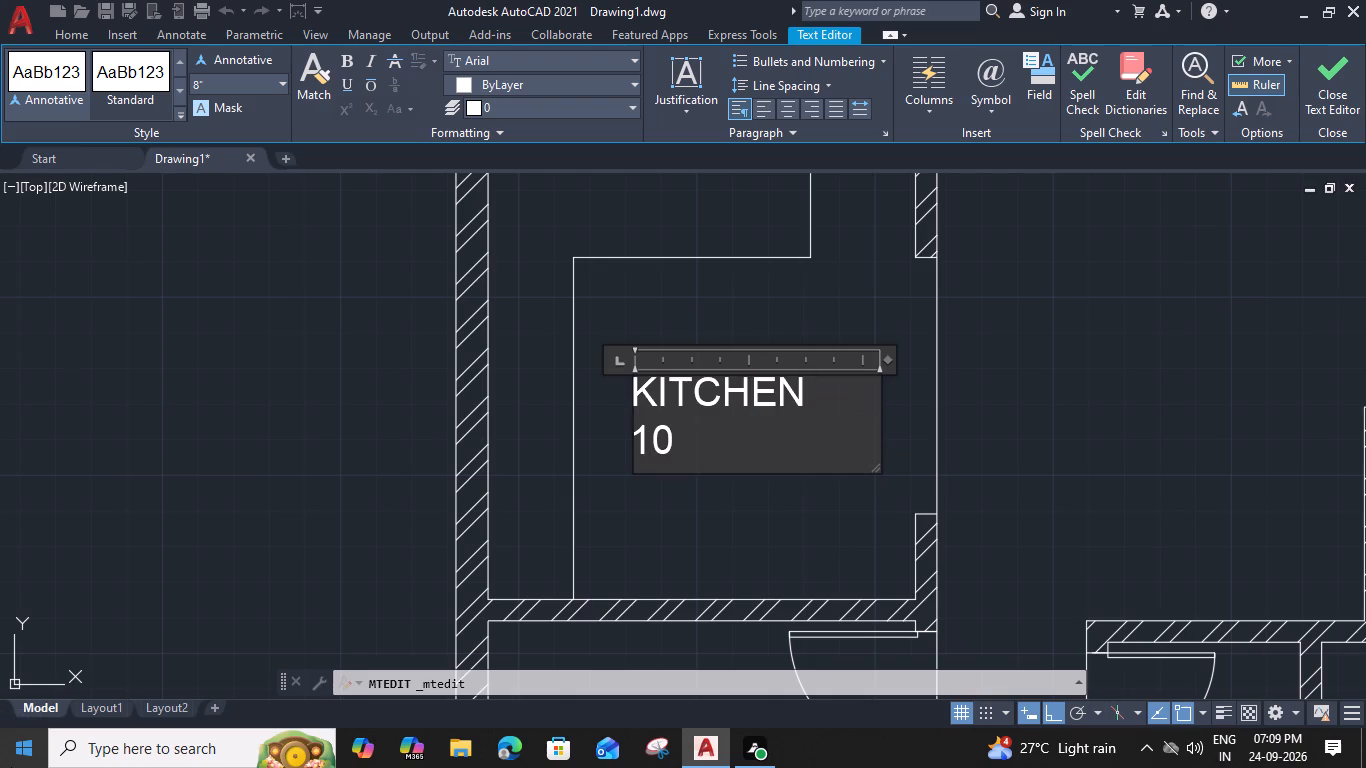
{"action": "type", "text": "-0\""}
{"action": "key", "text": "x"}
{"action": "type", "text": "10"}
{"action": "type", "text": "'0"}
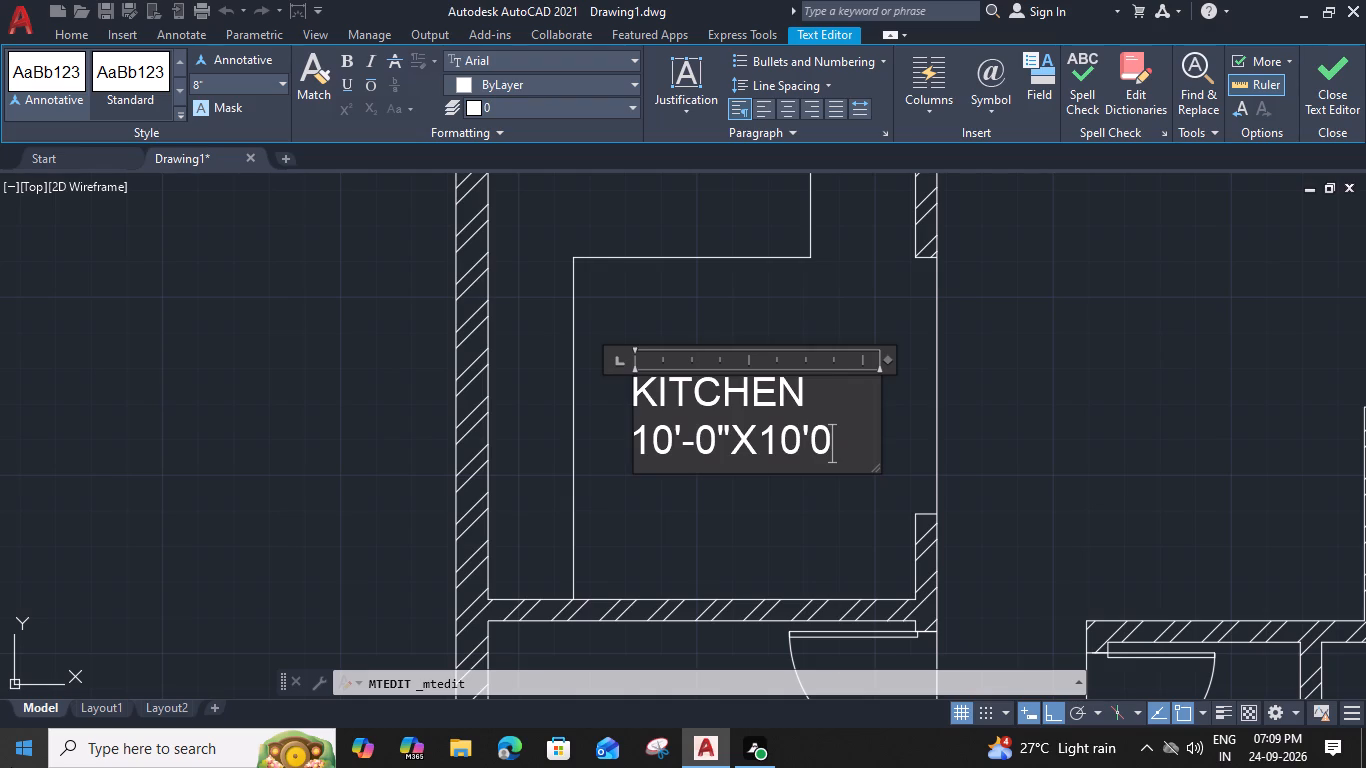
{"action": "key", "text": "BackSpace"}
{"action": "type", "text": "-0"}
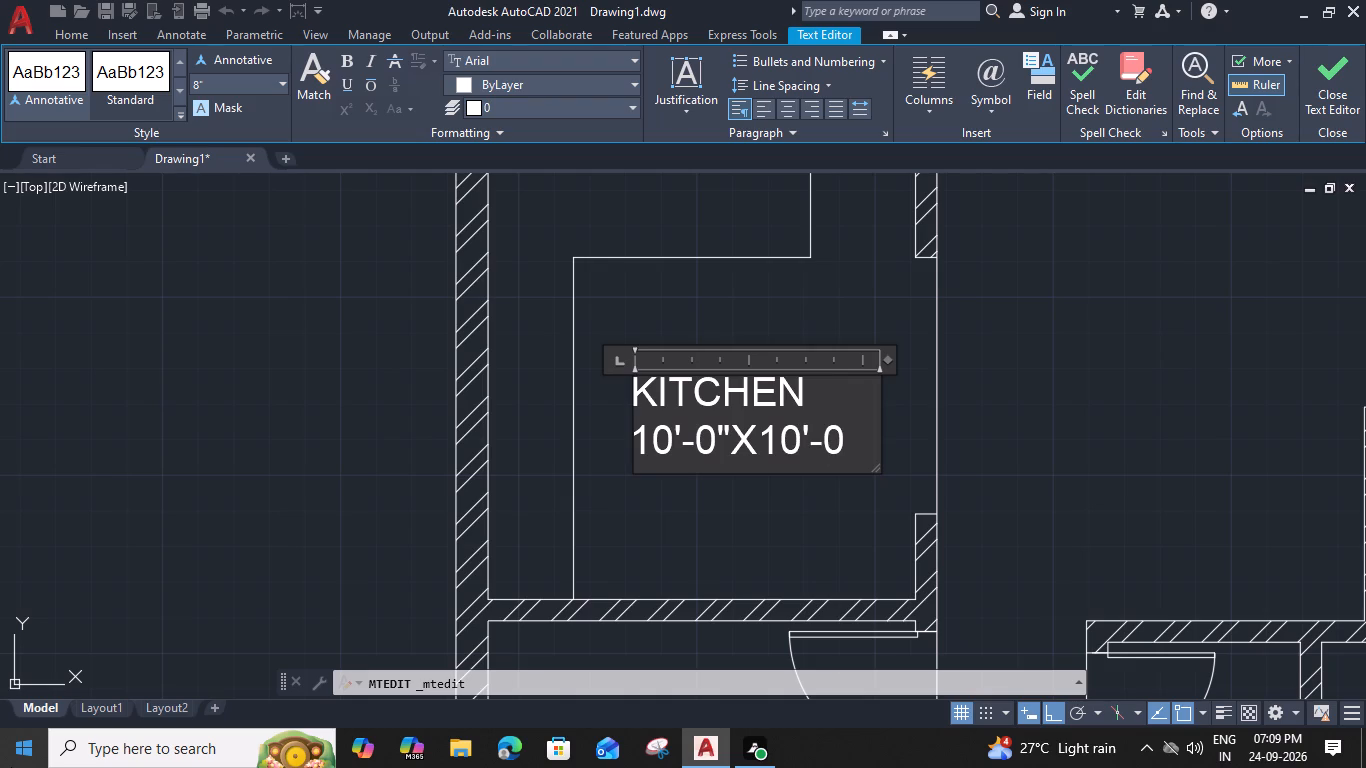
{"action": "key", "text": "shift+quotedbl"}
Indent the word KITCHEN by two spaces to centre it above the size line, and finish the text edit.
{"action": "left_click", "coordinate": [637, 391]}
{"action": "key", "text": "space"}
{"action": "key", "text": "space"}
{"action": "key", "text": "space"}
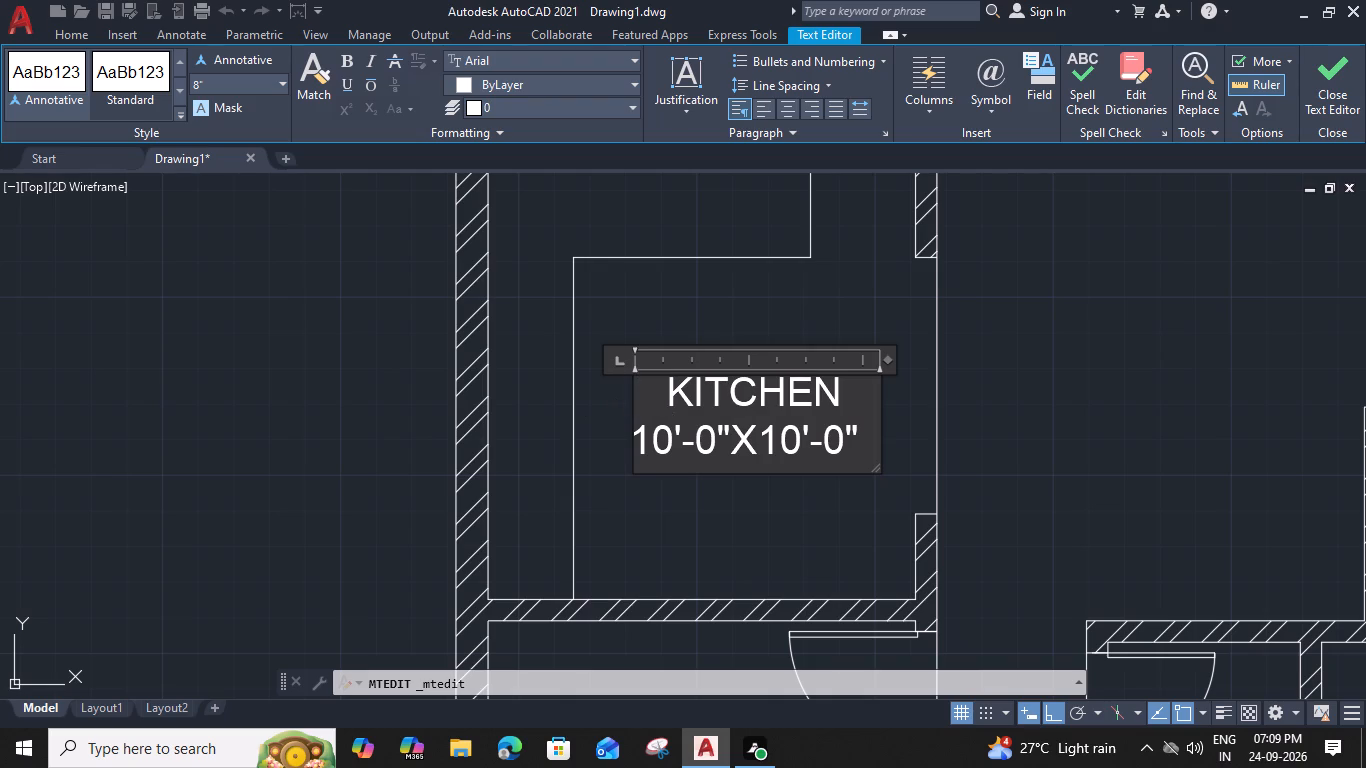
{"action": "key", "text": "BackSpace"}
{"action": "left_click", "coordinate": [729, 511]}
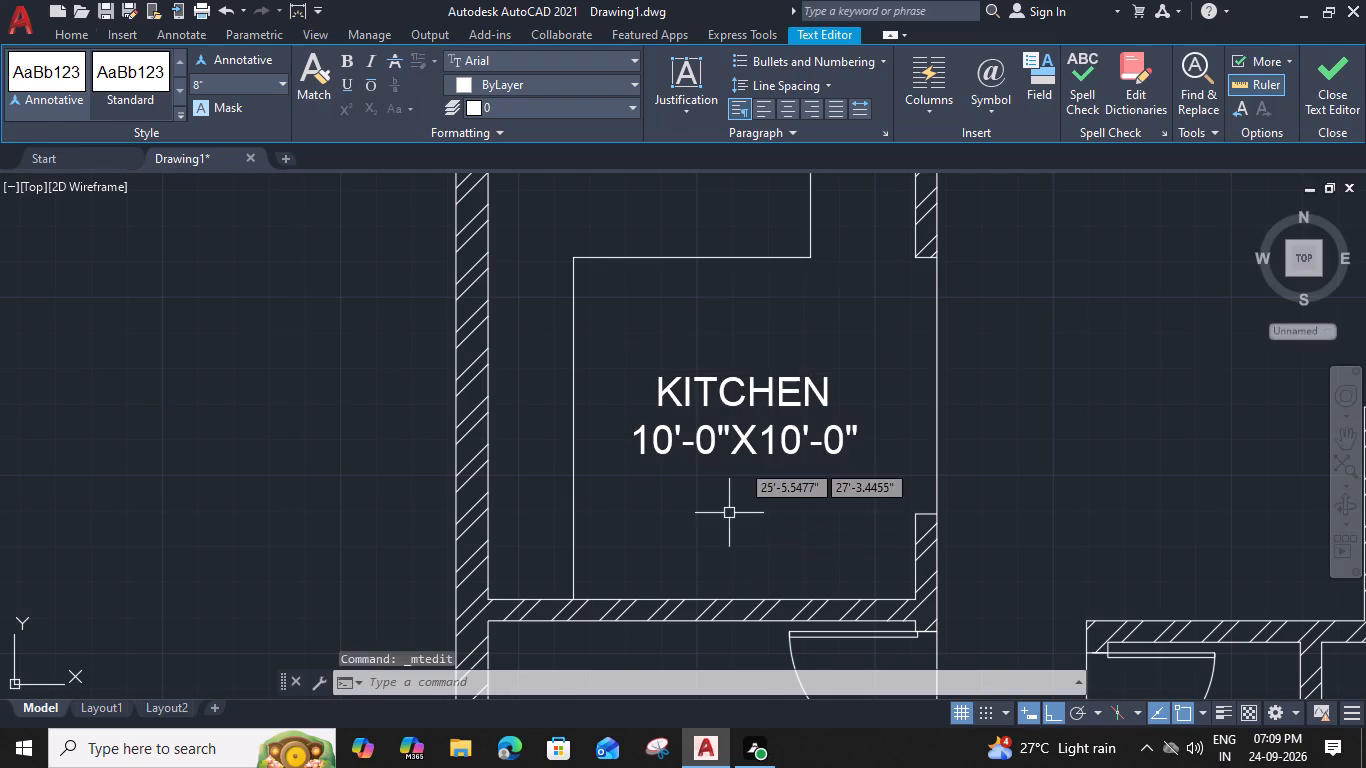
Measure the kitchen's interior dimensions.
{"action": "scroll", "coordinate": [752, 430], "scroll_direction": "down", "scroll_amount": 2}
{"action": "type", "text": "MEA"}
{"action": "key", "text": "space"}
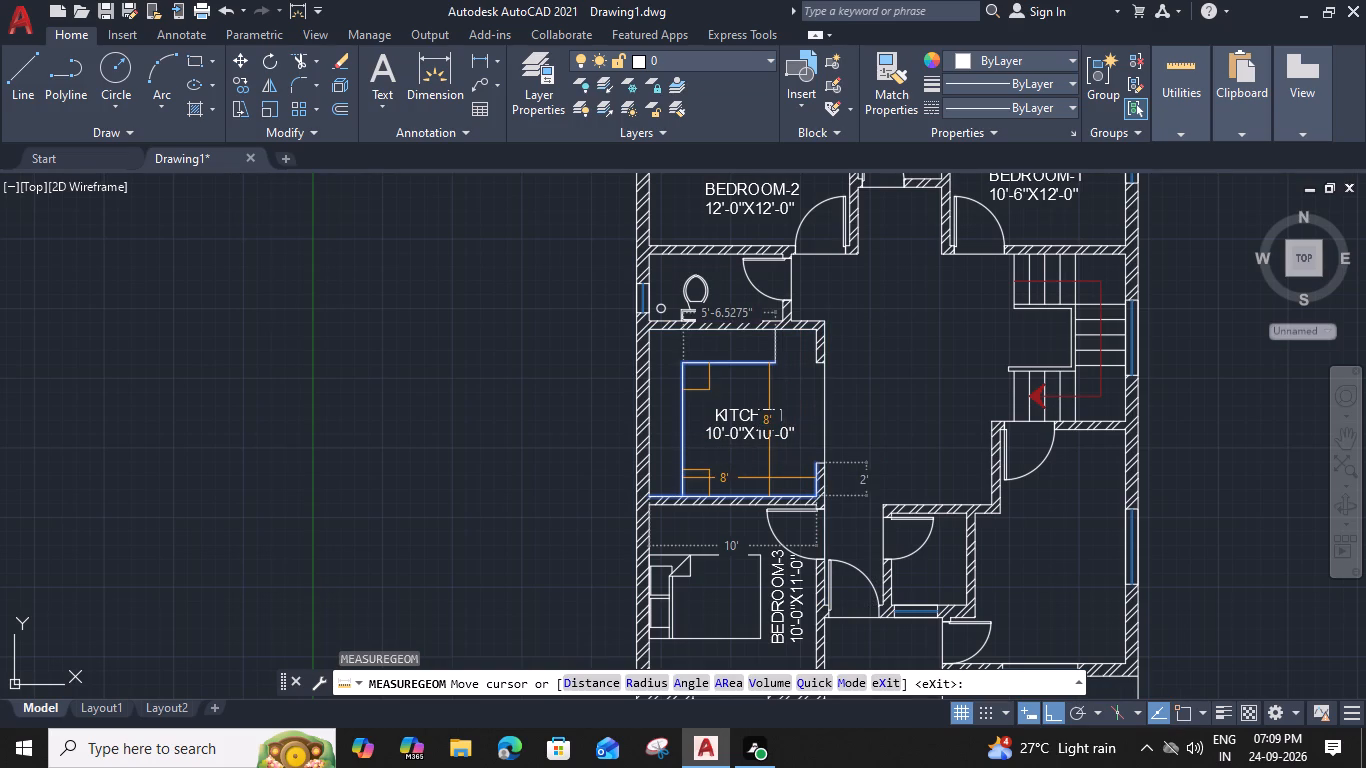
{"action": "key", "text": "Escape"}
Copy the KITCHEN label about 9'-9" east into the open area between the kitchen and the staircase.
{"action": "middle_click_drag", "start_coordinate": [769, 469], "coordinate": [746, 472]}
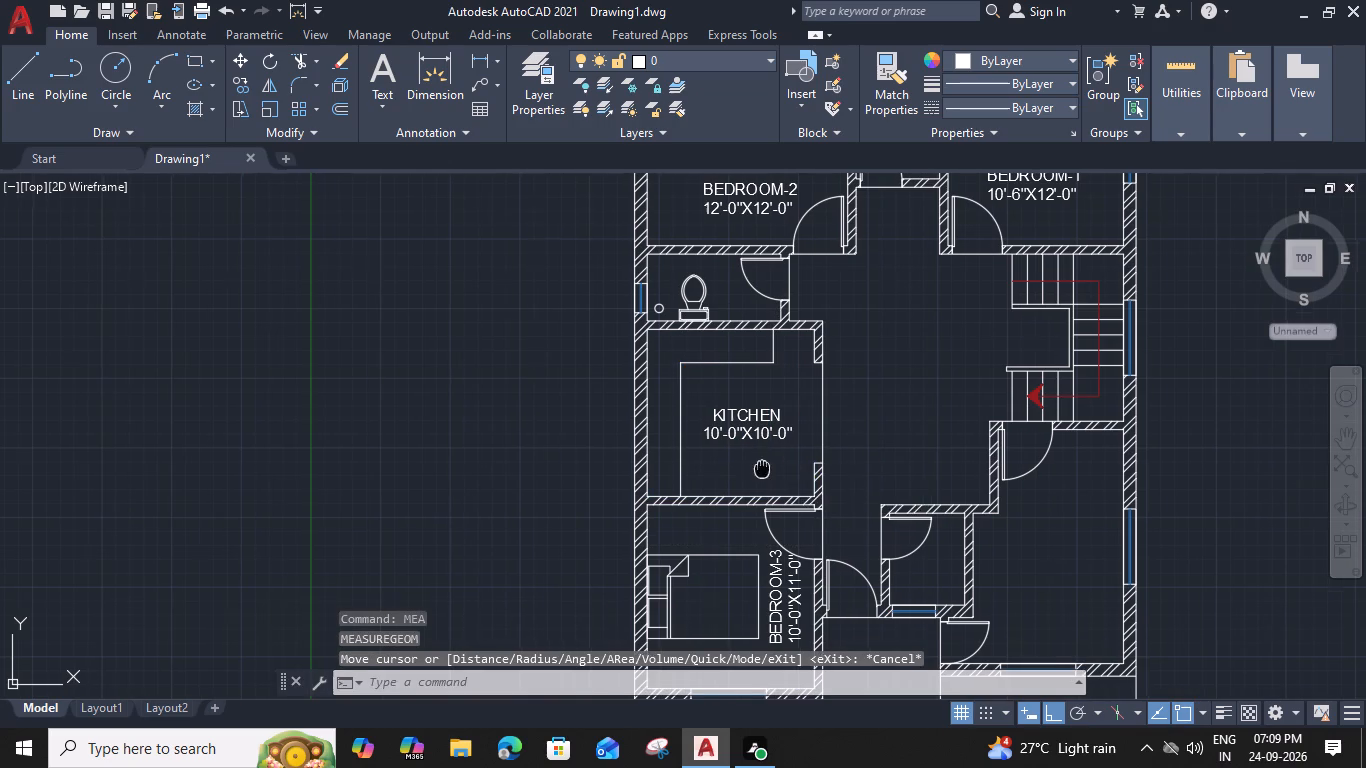
{"action": "middle_click_drag", "start_coordinate": [746, 472], "coordinate": [696, 472]}
{"action": "left_click", "coordinate": [701, 421]}
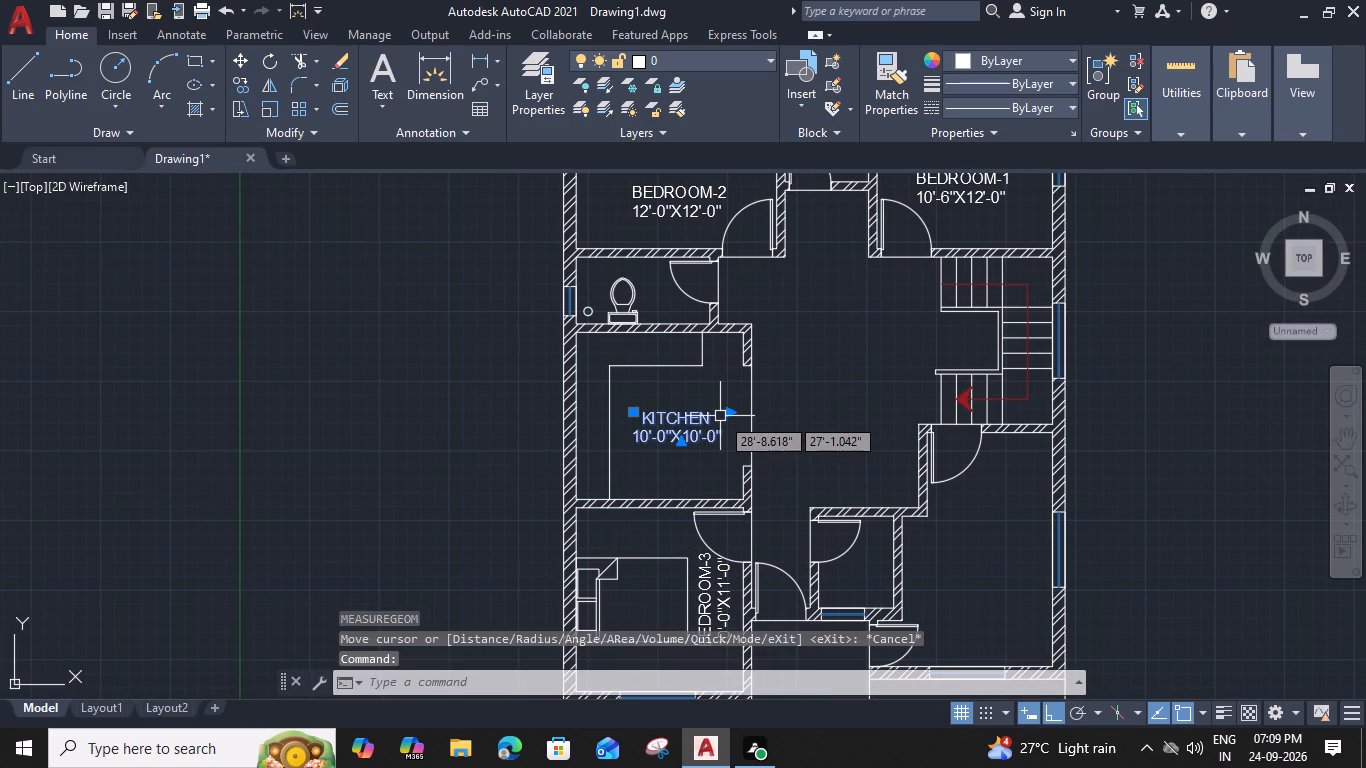
{"action": "type", "text": "CO"}
{"action": "key", "text": "space"}
{"action": "left_click", "coordinate": [706, 422]}
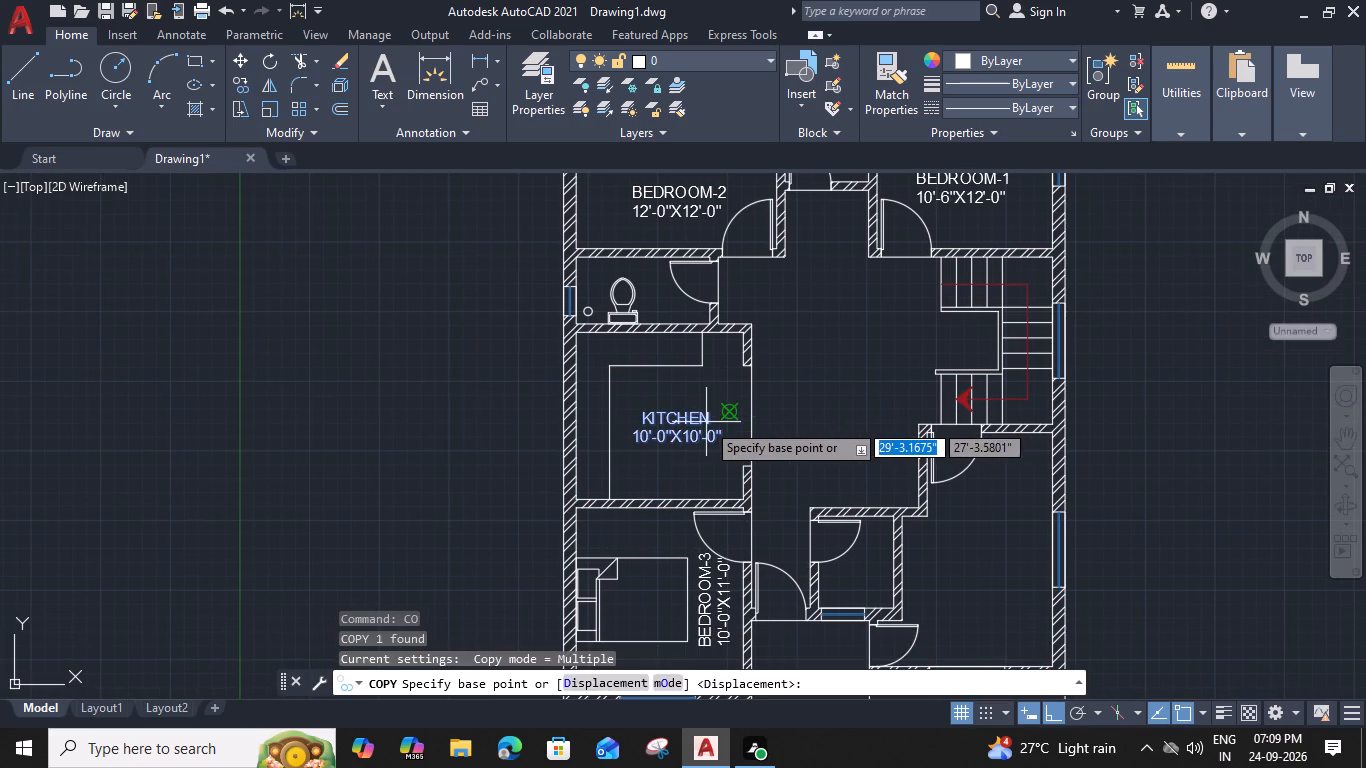
{"action": "left_click", "coordinate": [892, 408]}
{"action": "key", "text": "Escape"}
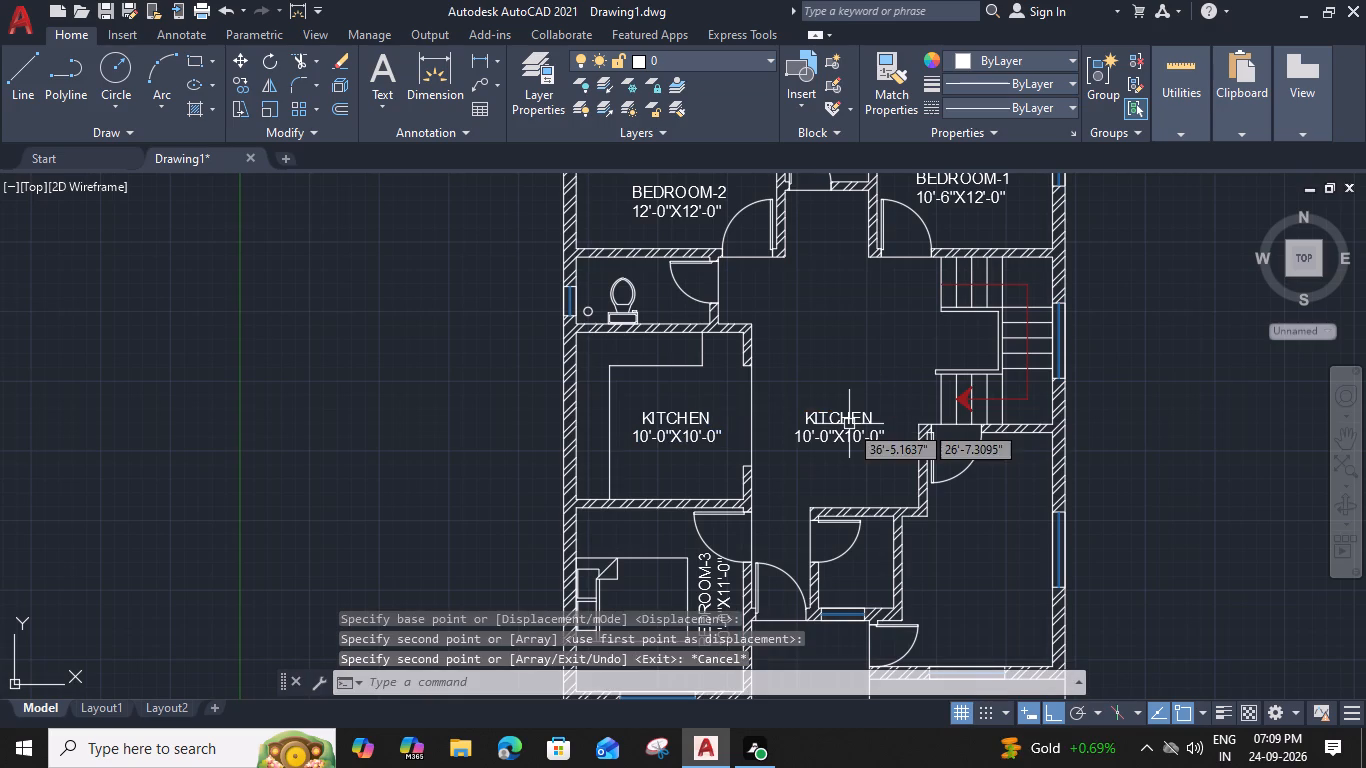
Move the copied KITCHEN label in the open area about 2'-4" north.
{"action": "left_click", "coordinate": [849, 424]}
{"action": "type", "text": "M"}
{"action": "key", "text": "space"}
{"action": "left_click", "coordinate": [845, 421]}
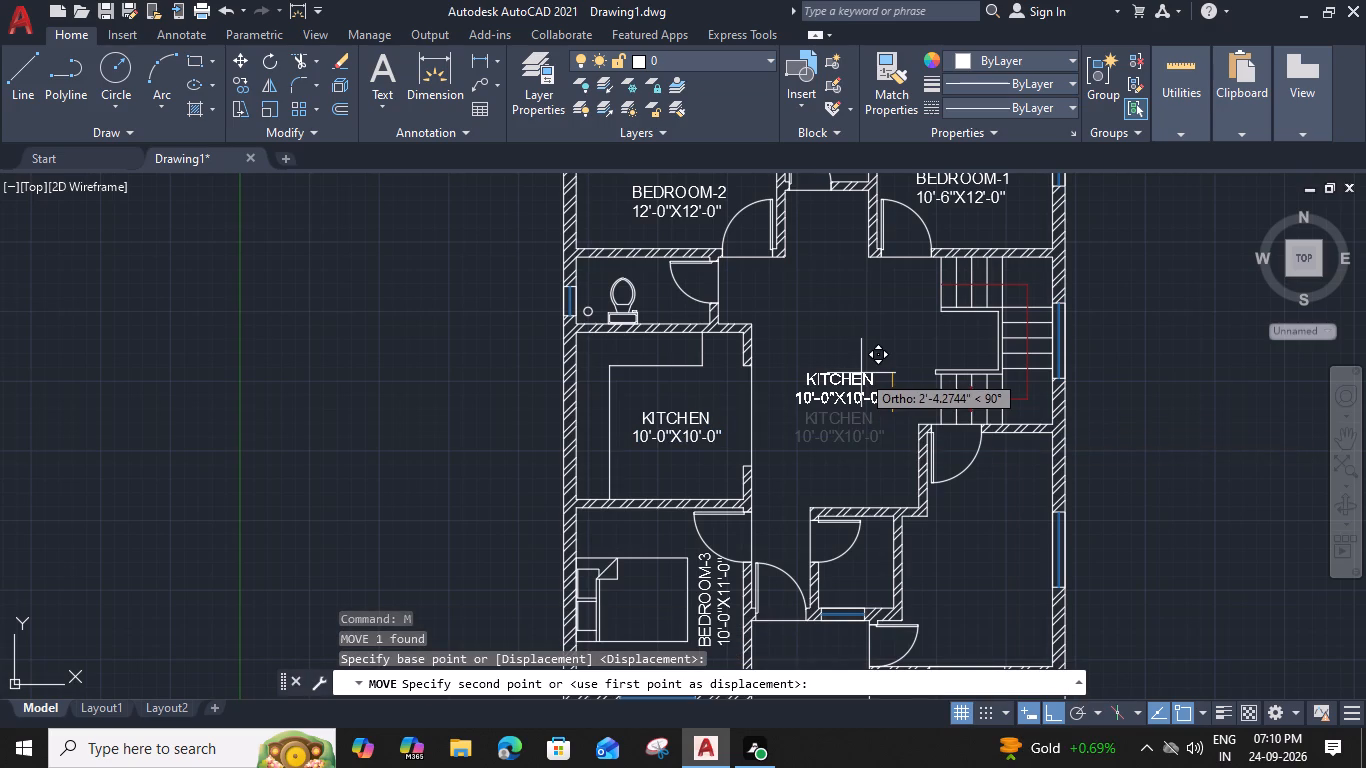
{"action": "left_click", "coordinate": [861, 373]}
Change the room name in the copied label from KITCHEN to DINING AREA, keeping the size on its own line.
{"action": "double_click", "coordinate": [855, 376]}
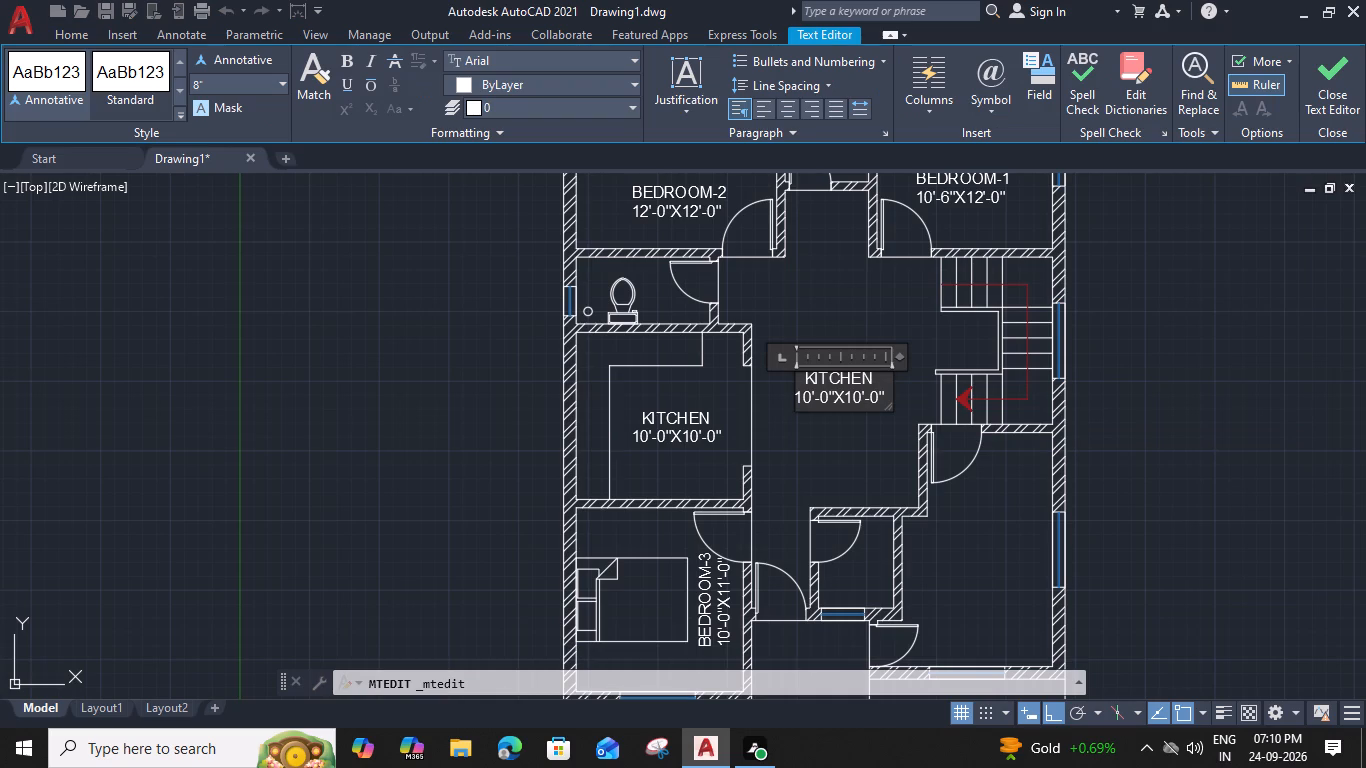
{"action": "scroll", "coordinate": [866, 391], "scroll_direction": "up", "scroll_amount": 2}
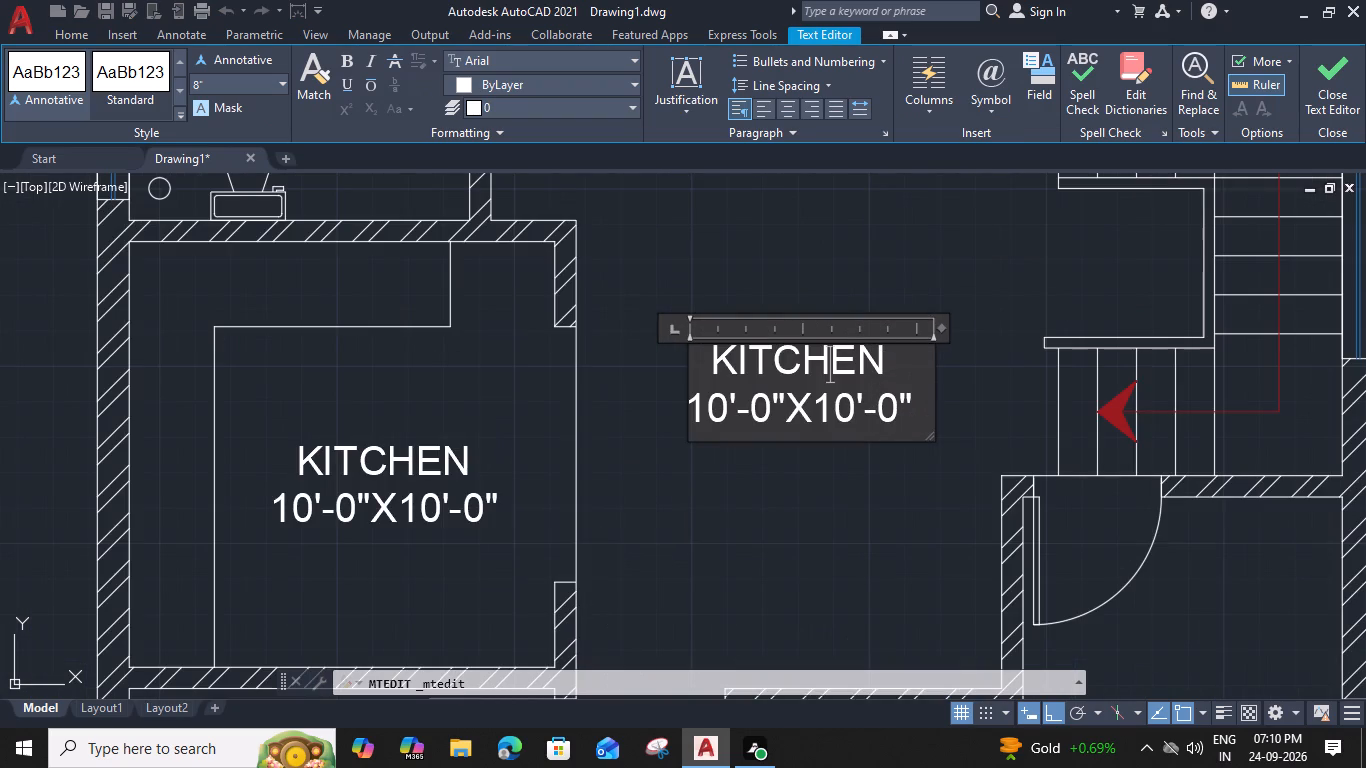
{"action": "left_click_drag", "start_coordinate": [913, 359], "coordinate": [584, 345]}
{"action": "type", "text": "DI"}
{"action": "type", "text": "NING"}
{"action": "key", "text": "space"}
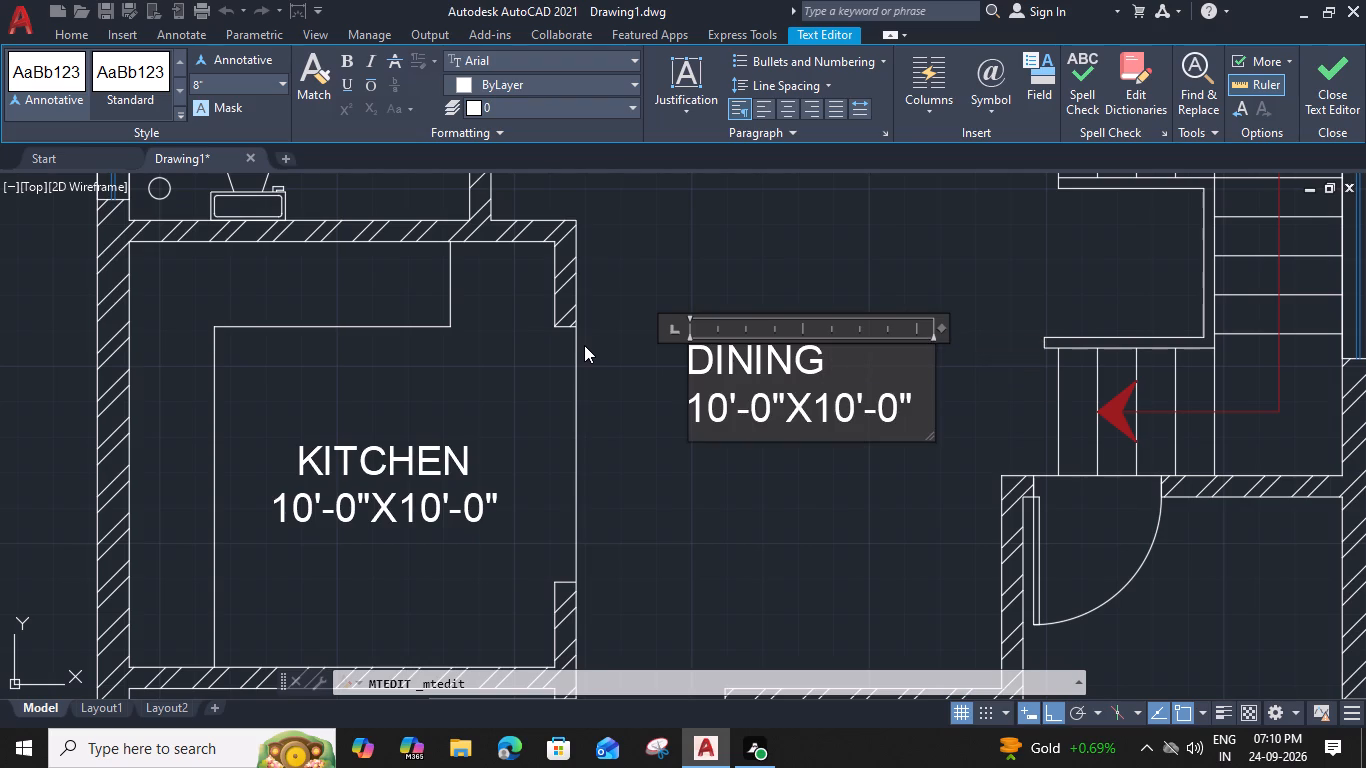
{"action": "type", "text": "ARE"}
{"action": "key", "text": "BackSpace"}
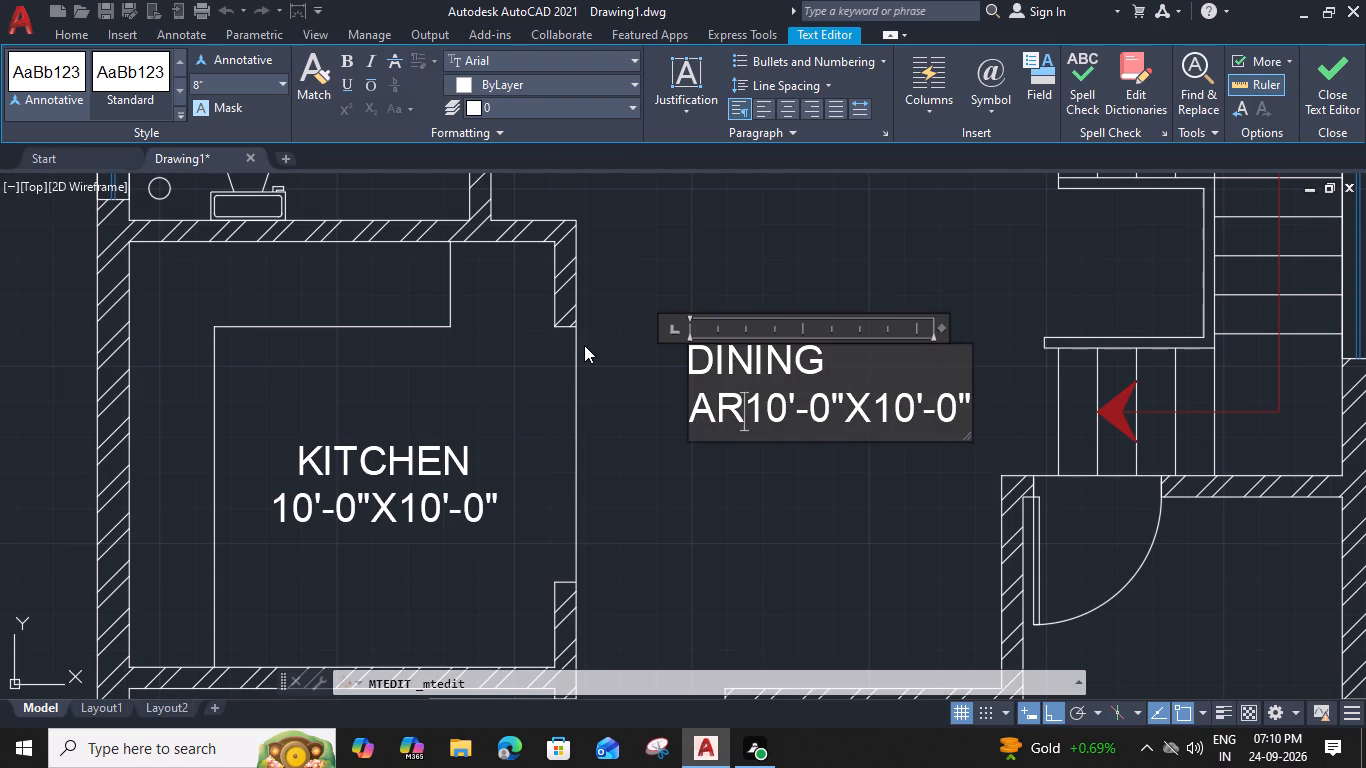
{"action": "key", "text": "BackSpace"}
{"action": "key", "text": "BackSpace"}
{"action": "key", "text": "BackSpace"}
{"action": "type", "text": "AREA"}
{"action": "key", "text": "BackSpace"}
{"action": "key", "text": "BackSpace"}
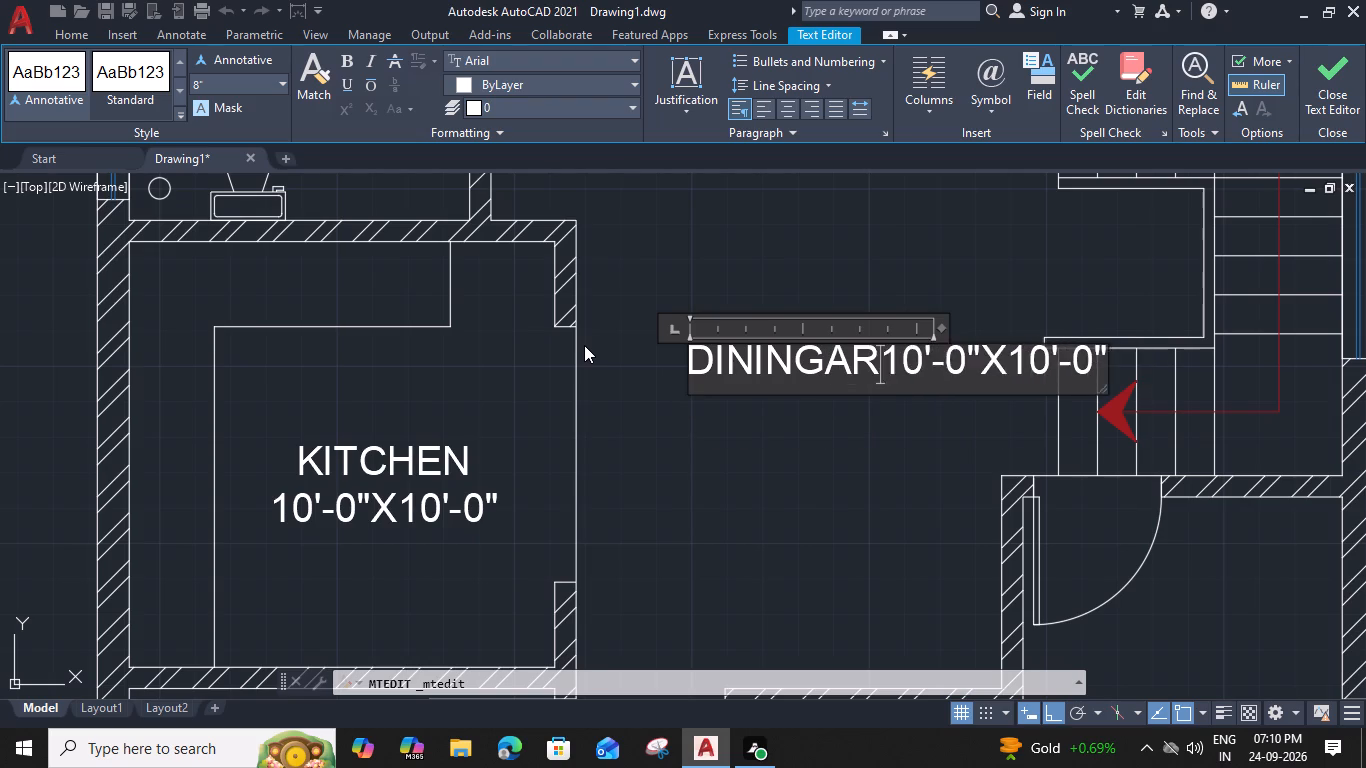
{"action": "key", "text": "BackSpace"}
{"action": "key", "text": "BackSpace"}
{"action": "key", "text": "space"}
{"action": "type", "text": "AREA"}
{"action": "key", "text": "Return"}
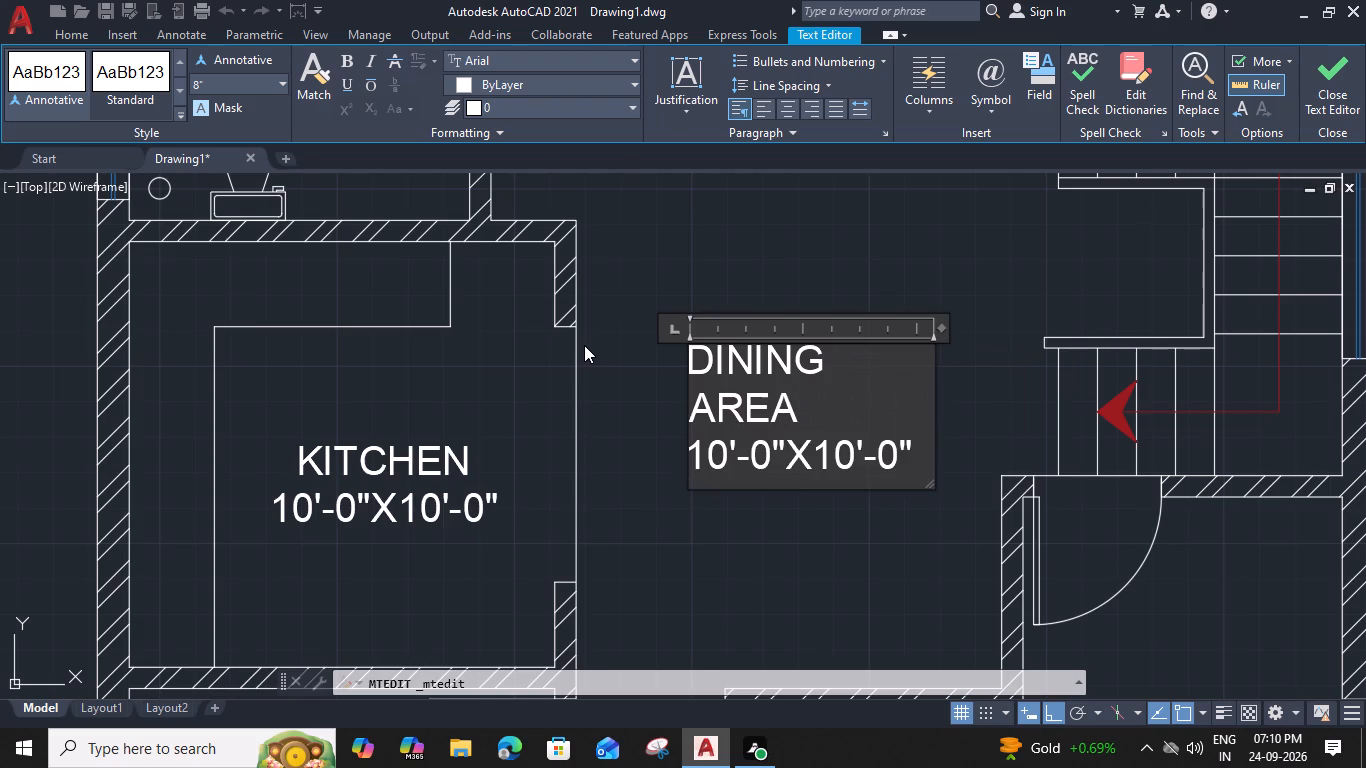
{"action": "key", "text": "BackSpace"}
{"action": "key", "text": "space"}
Widen the label's text frame to about 6'-4" so DINING AREA fits on one line, and finish the edit.
{"action": "left_click_drag", "start_coordinate": [941, 324], "coordinate": [984, 326]}
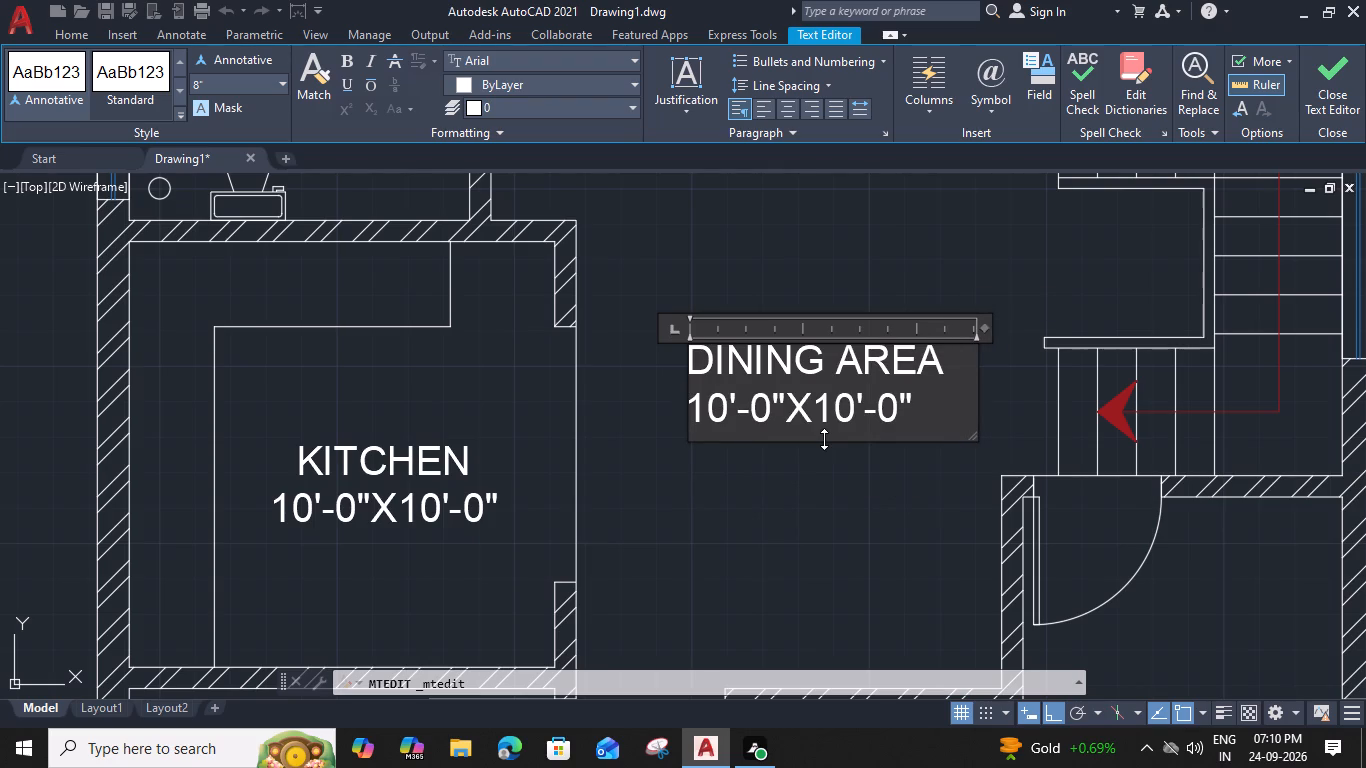
{"action": "key", "text": "space"}
{"action": "key", "text": "space"}
{"action": "key", "text": "space"}
{"action": "key", "text": "space"}
{"action": "key", "text": "space"}
{"action": "left_click_drag", "start_coordinate": [983, 330], "coordinate": [953, 331]}
{"action": "left_click", "coordinate": [953, 331]}
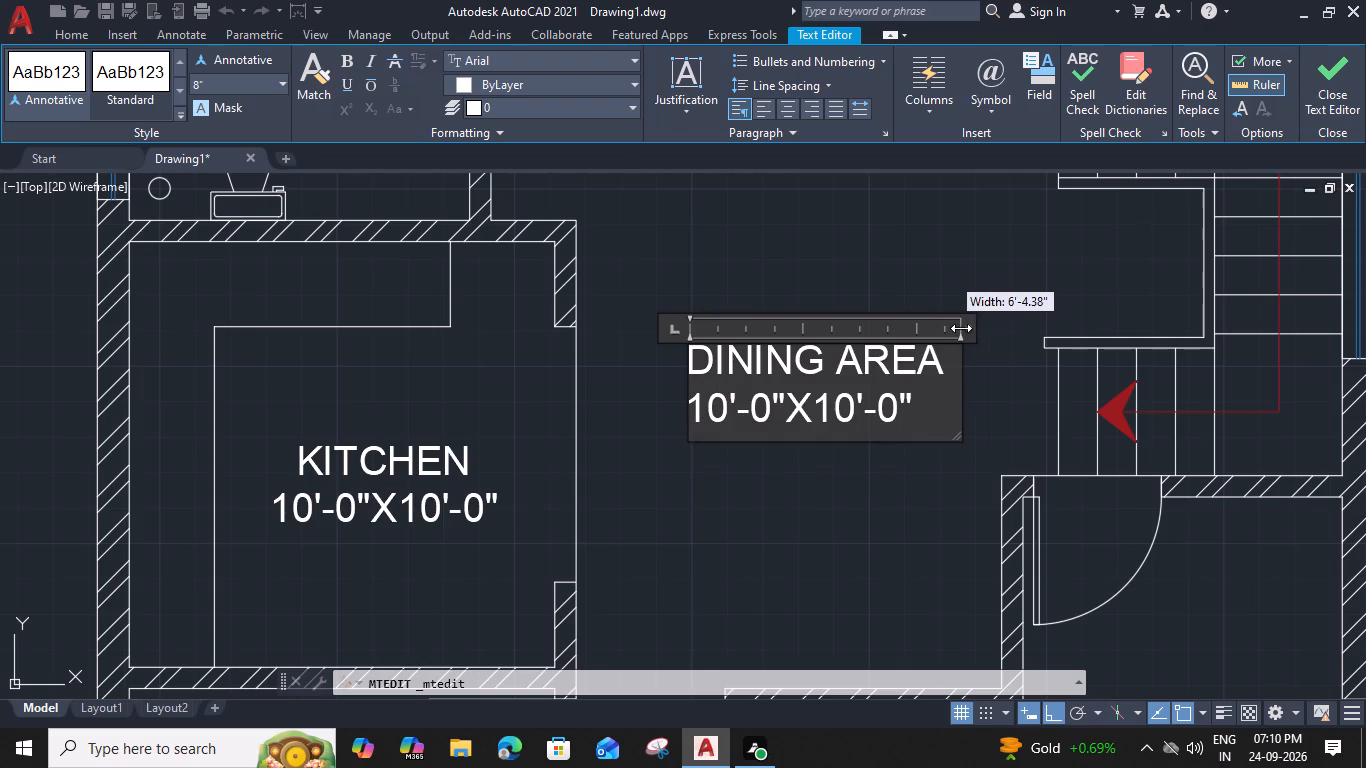
{"action": "left_click", "coordinate": [886, 483]}
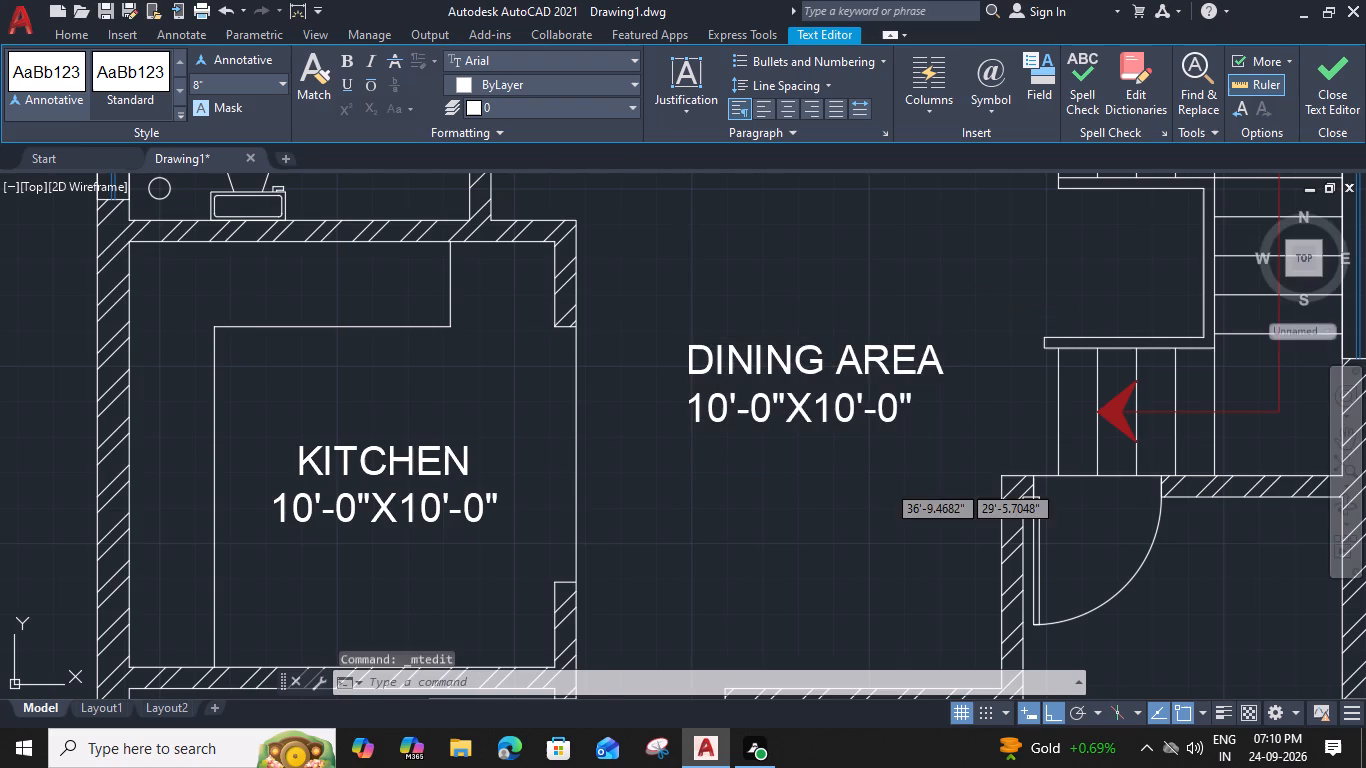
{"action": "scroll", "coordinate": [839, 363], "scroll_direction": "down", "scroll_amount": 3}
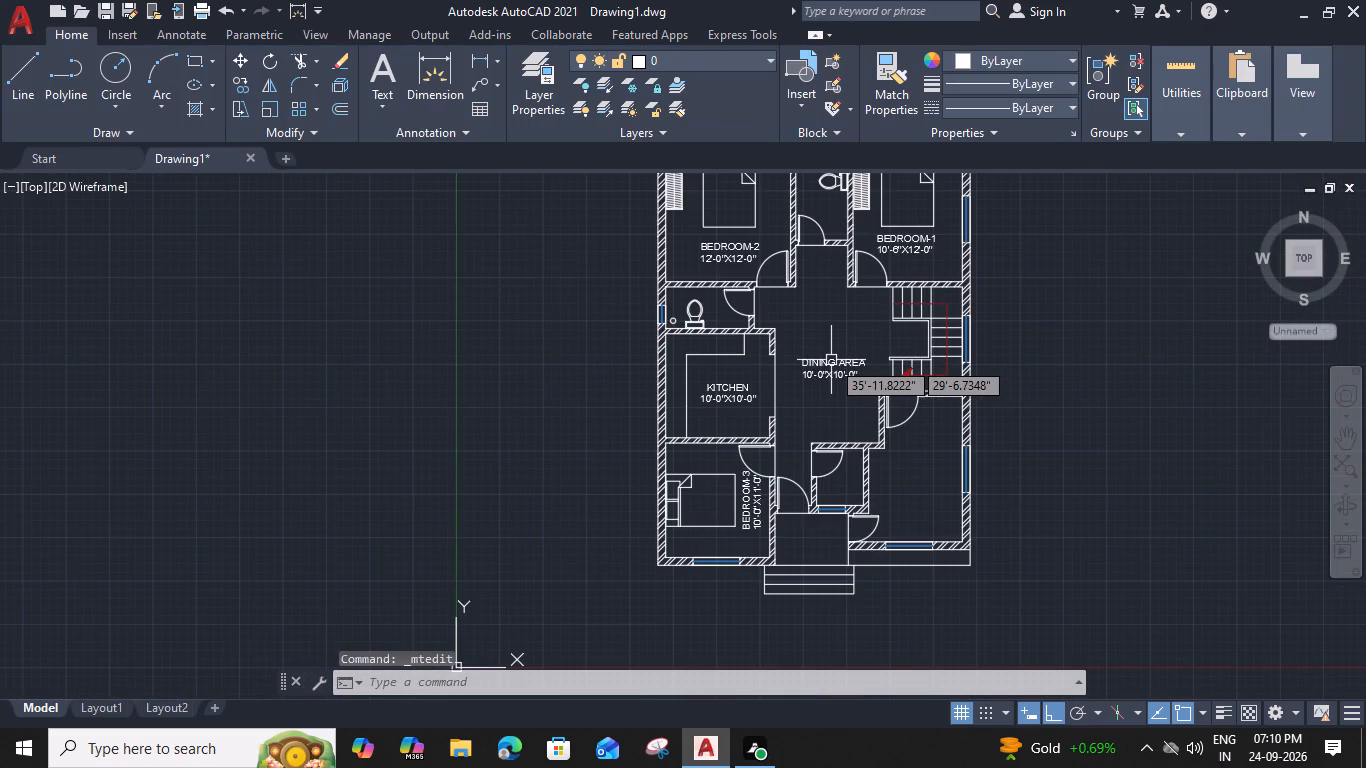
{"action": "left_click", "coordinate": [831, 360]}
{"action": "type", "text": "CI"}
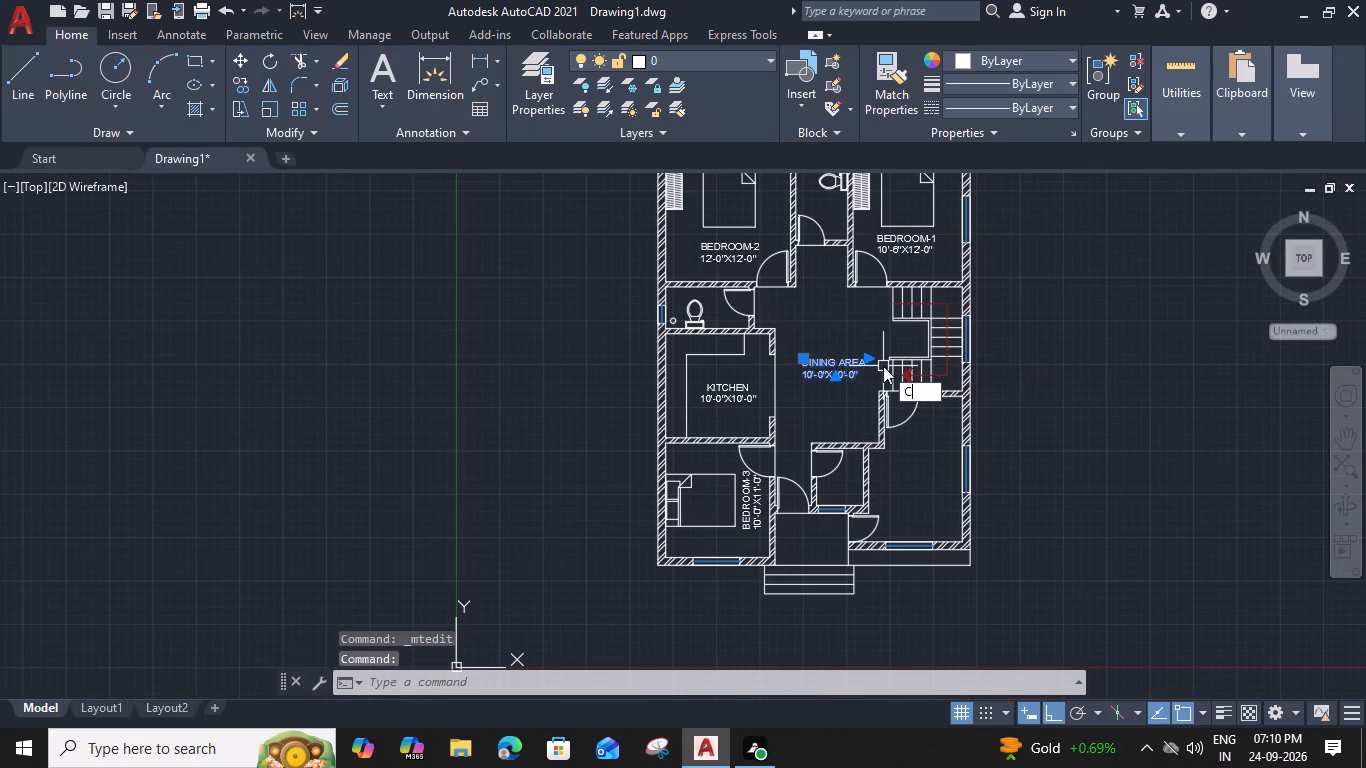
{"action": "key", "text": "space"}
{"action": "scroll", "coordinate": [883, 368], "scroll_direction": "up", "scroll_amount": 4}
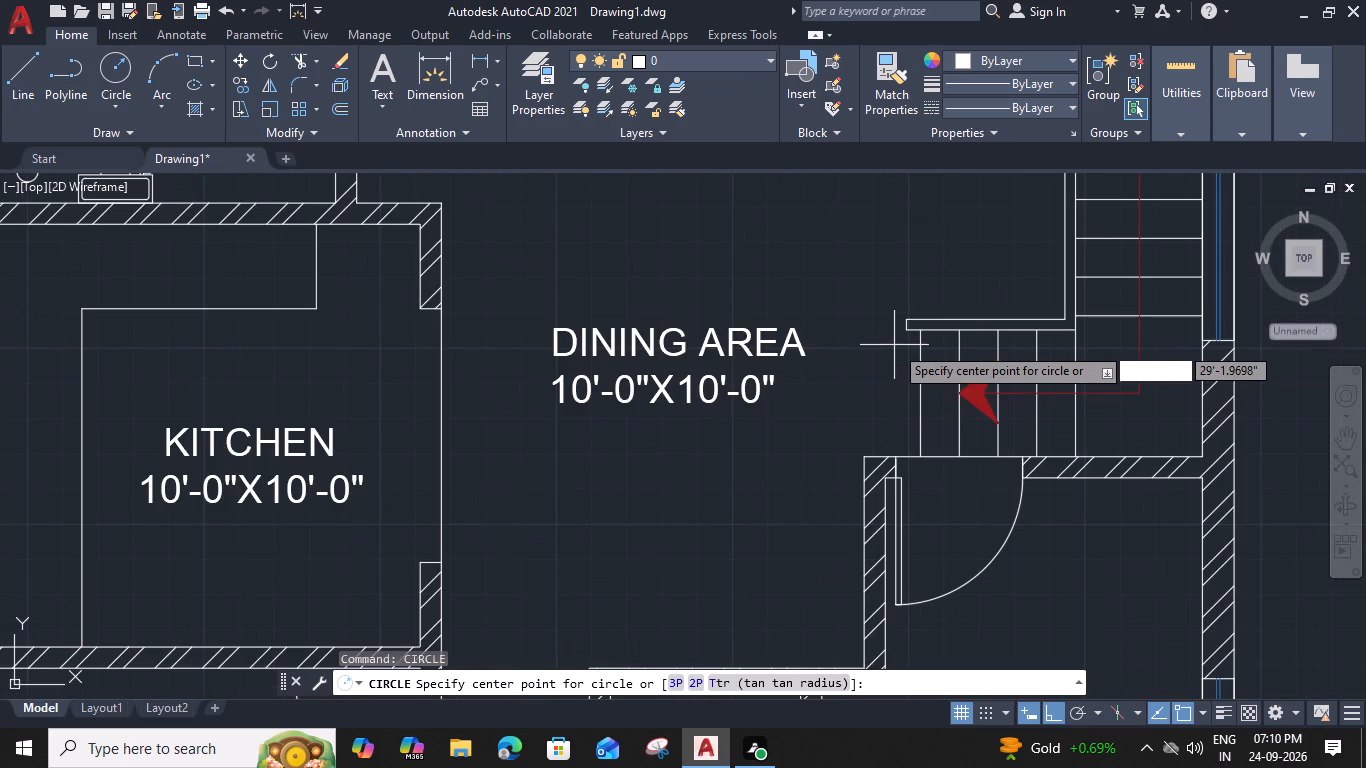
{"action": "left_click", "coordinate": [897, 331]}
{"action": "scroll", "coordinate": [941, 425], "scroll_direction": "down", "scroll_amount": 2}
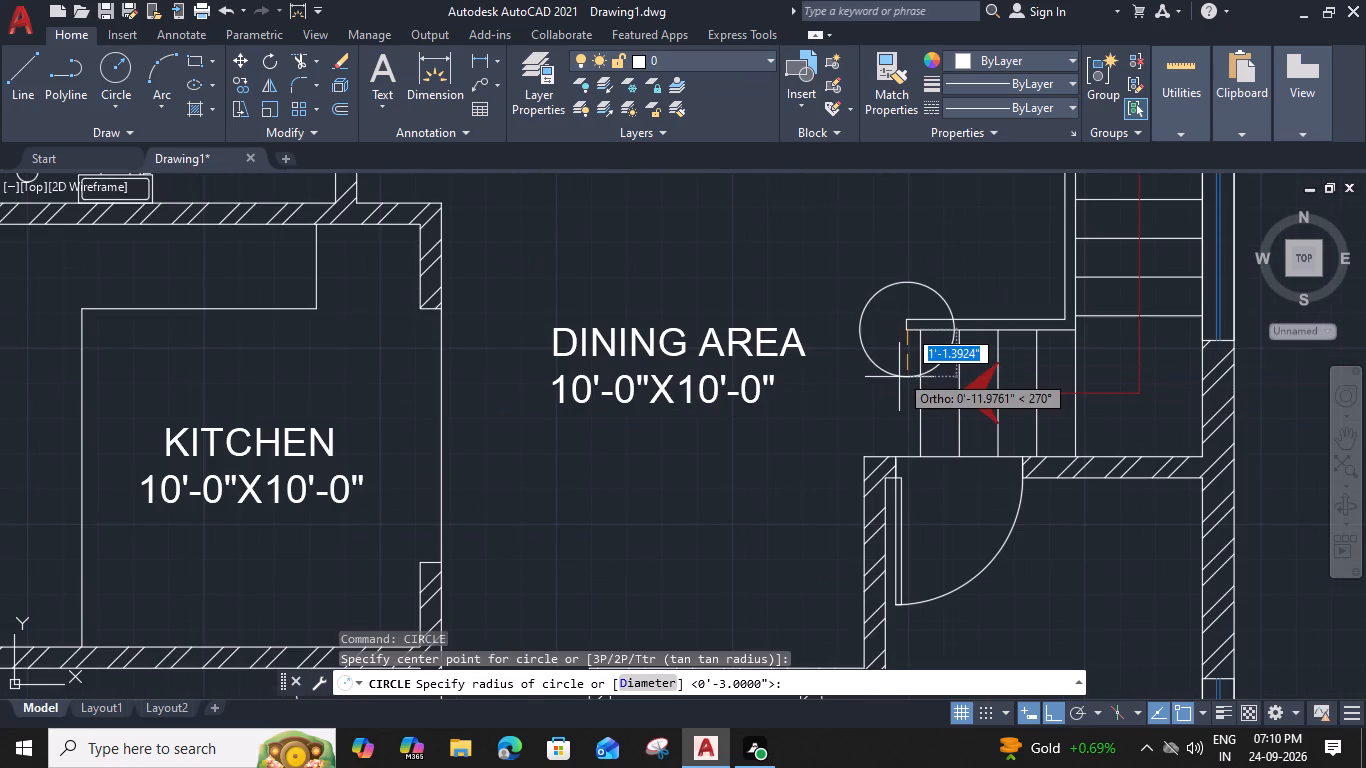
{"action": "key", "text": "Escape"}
Copy the DINING AREA label about 7'-0" east and 10'-1" south, into the room below the staircase.
{"action": "left_click", "coordinate": [850, 380]}
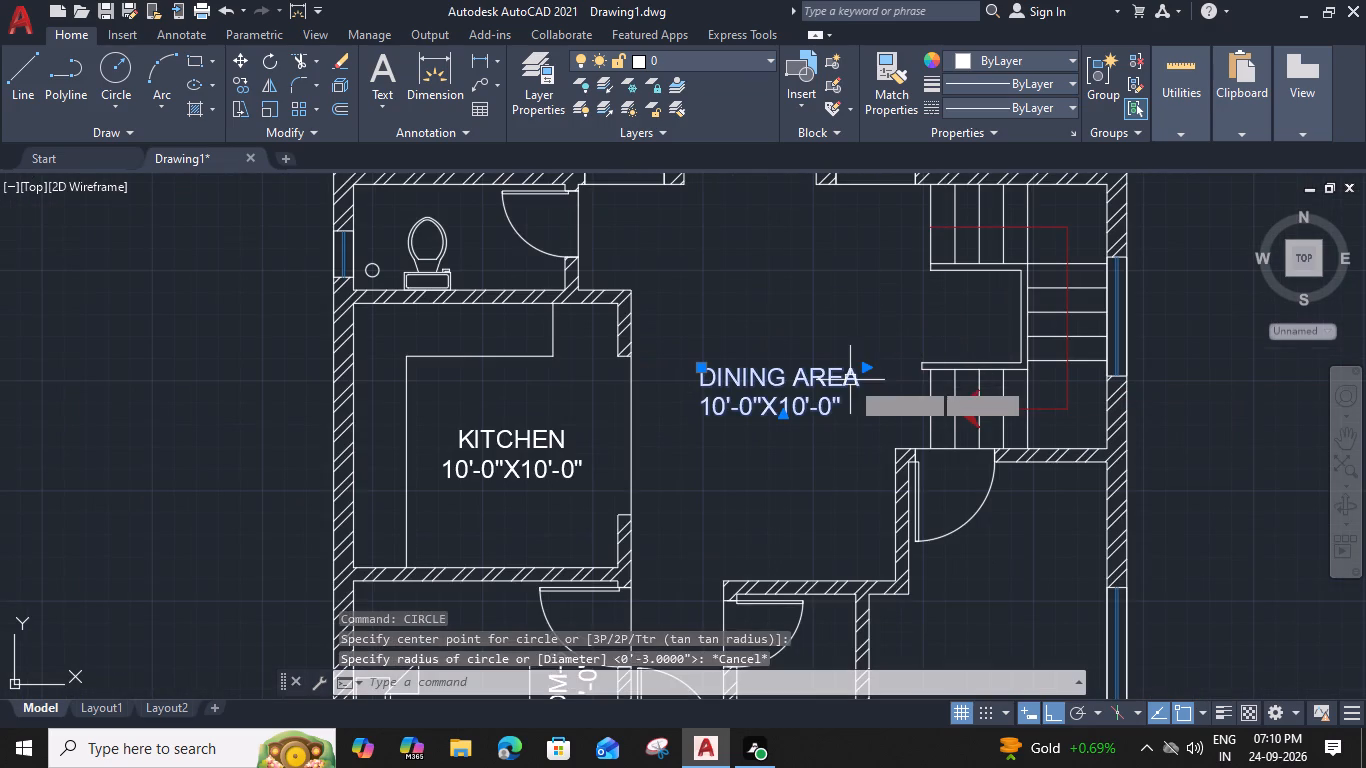
{"action": "type", "text": "CO"}
{"action": "key", "text": "space"}
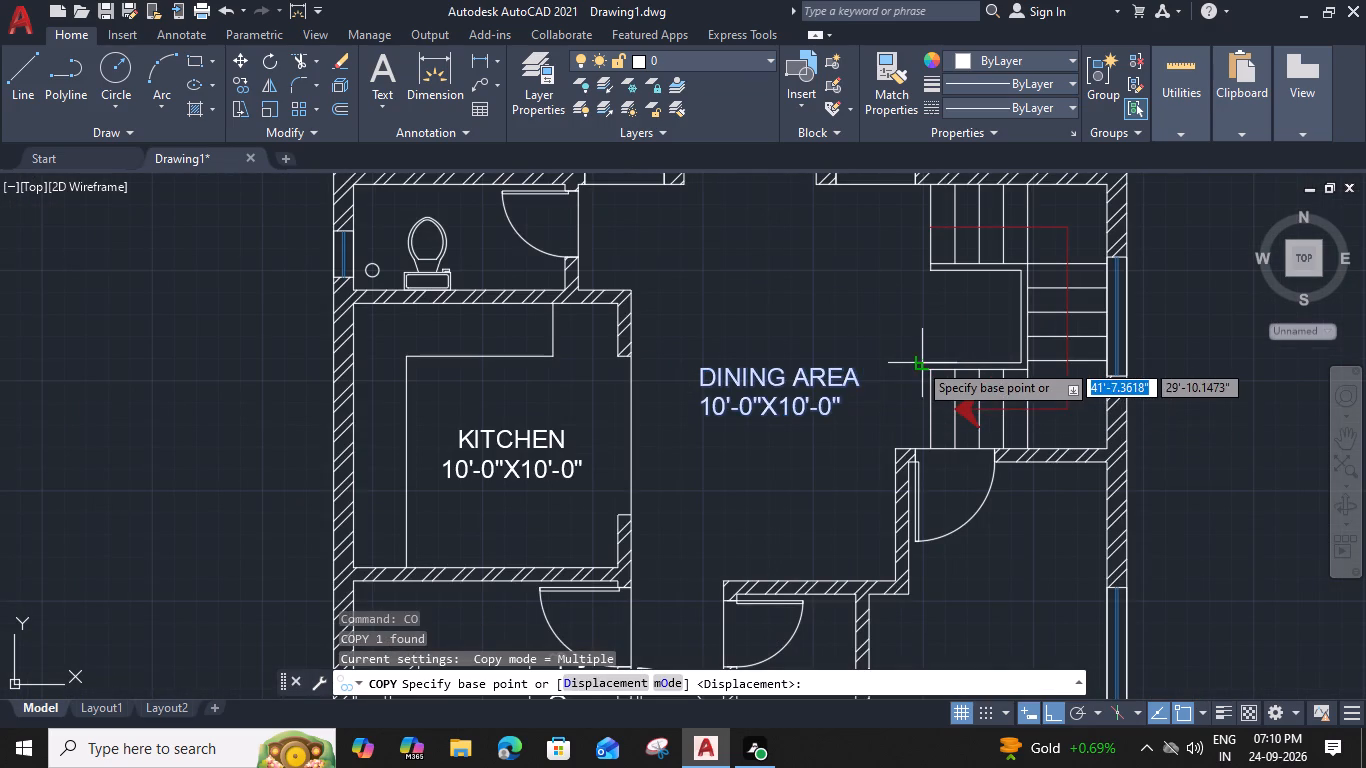
{"action": "left_click", "coordinate": [918, 362]}
{"action": "middle_click_drag", "start_coordinate": [962, 489], "coordinate": [714, 280]}
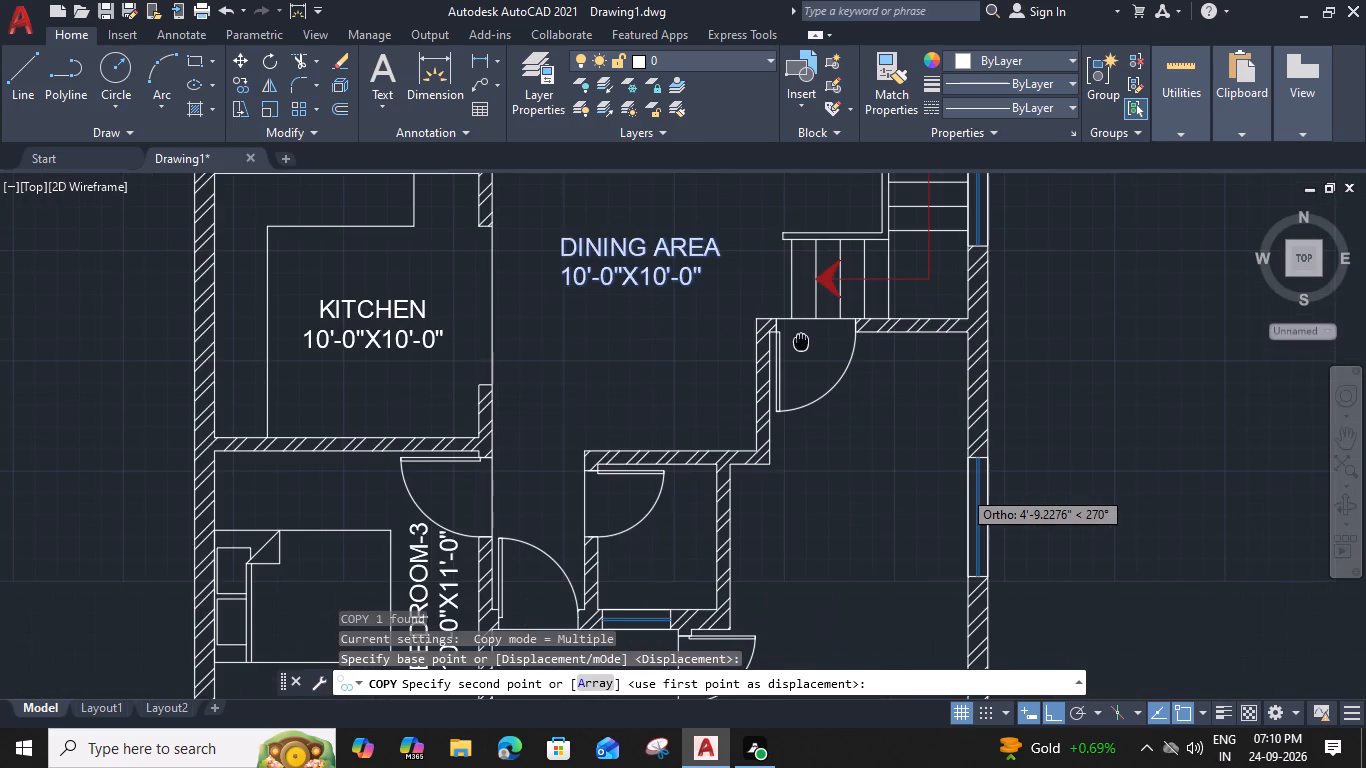
{"action": "left_click", "coordinate": [859, 420]}
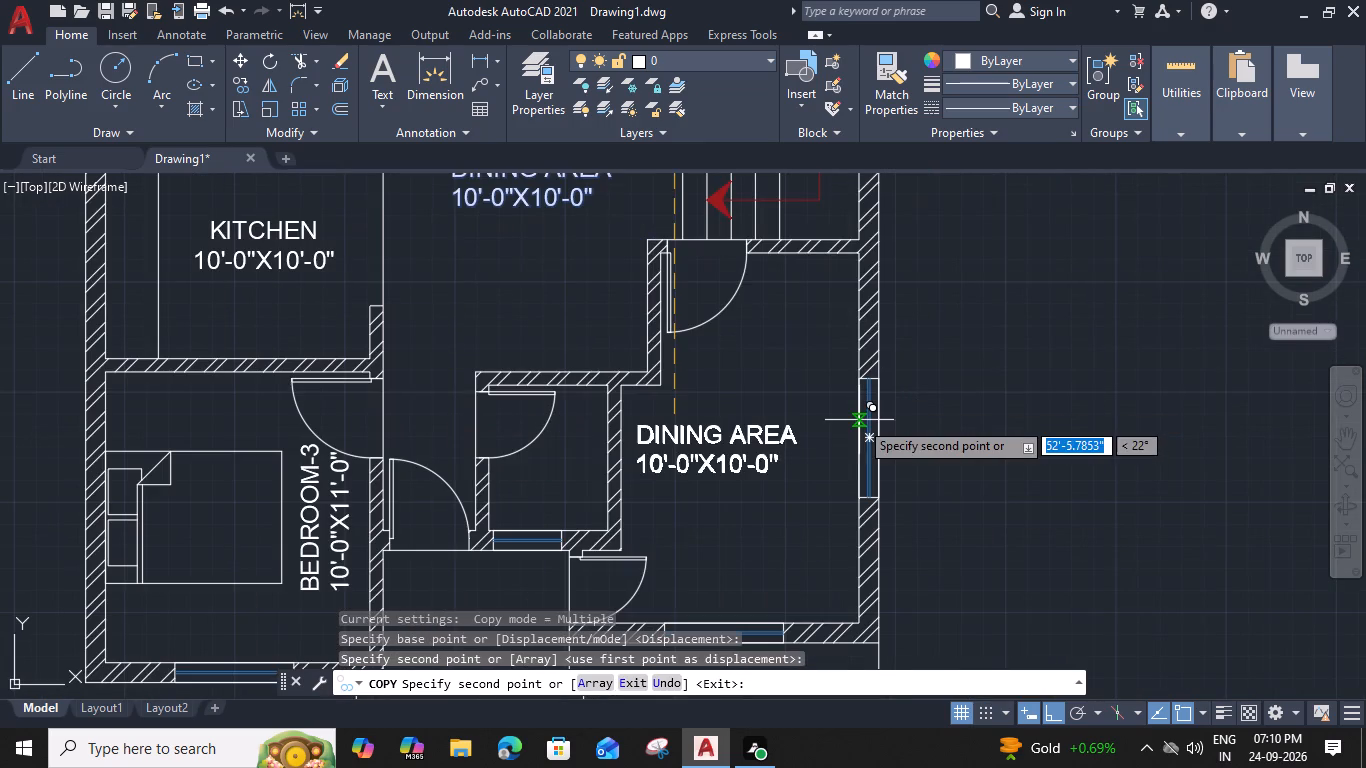
{"action": "key", "text": "Escape"}
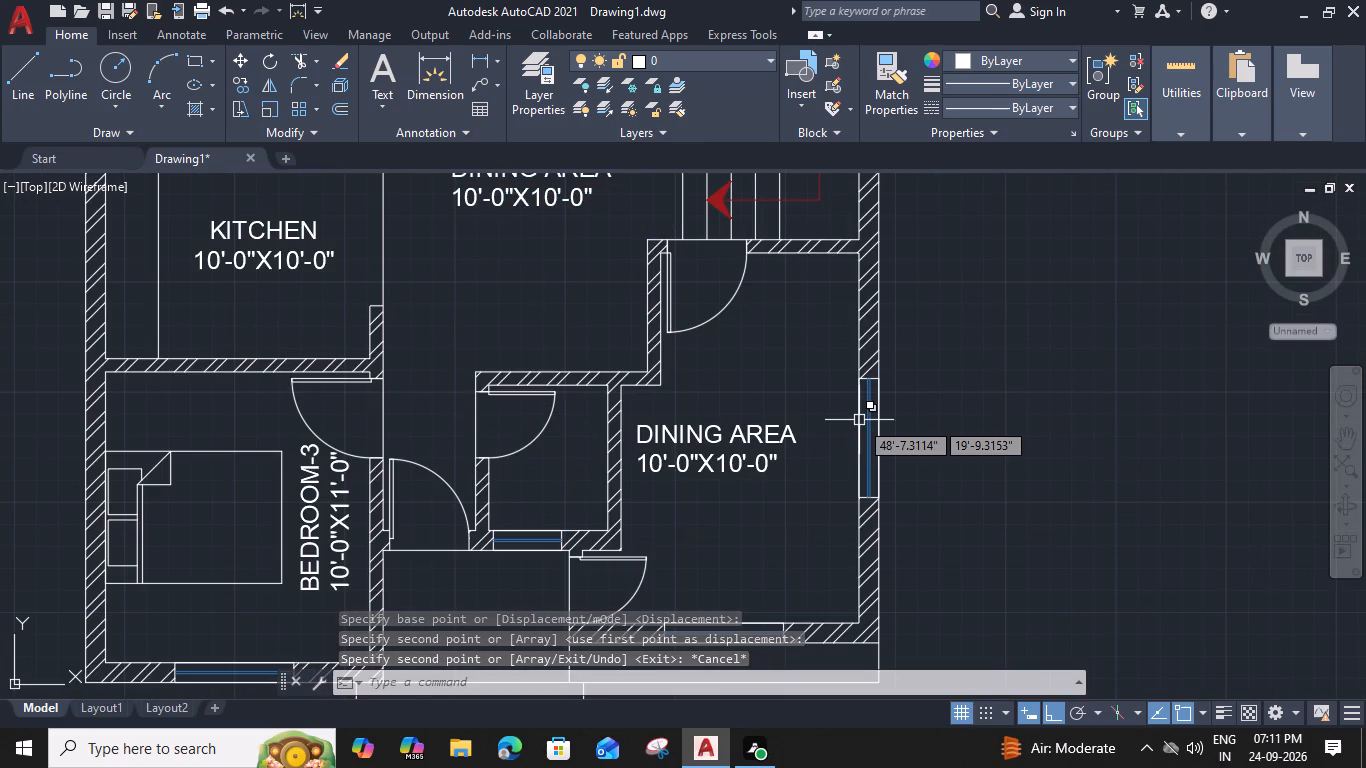
Move the copied DINING AREA label in the room below the staircase about 1'-5" east.
{"action": "left_click", "coordinate": [792, 433]}
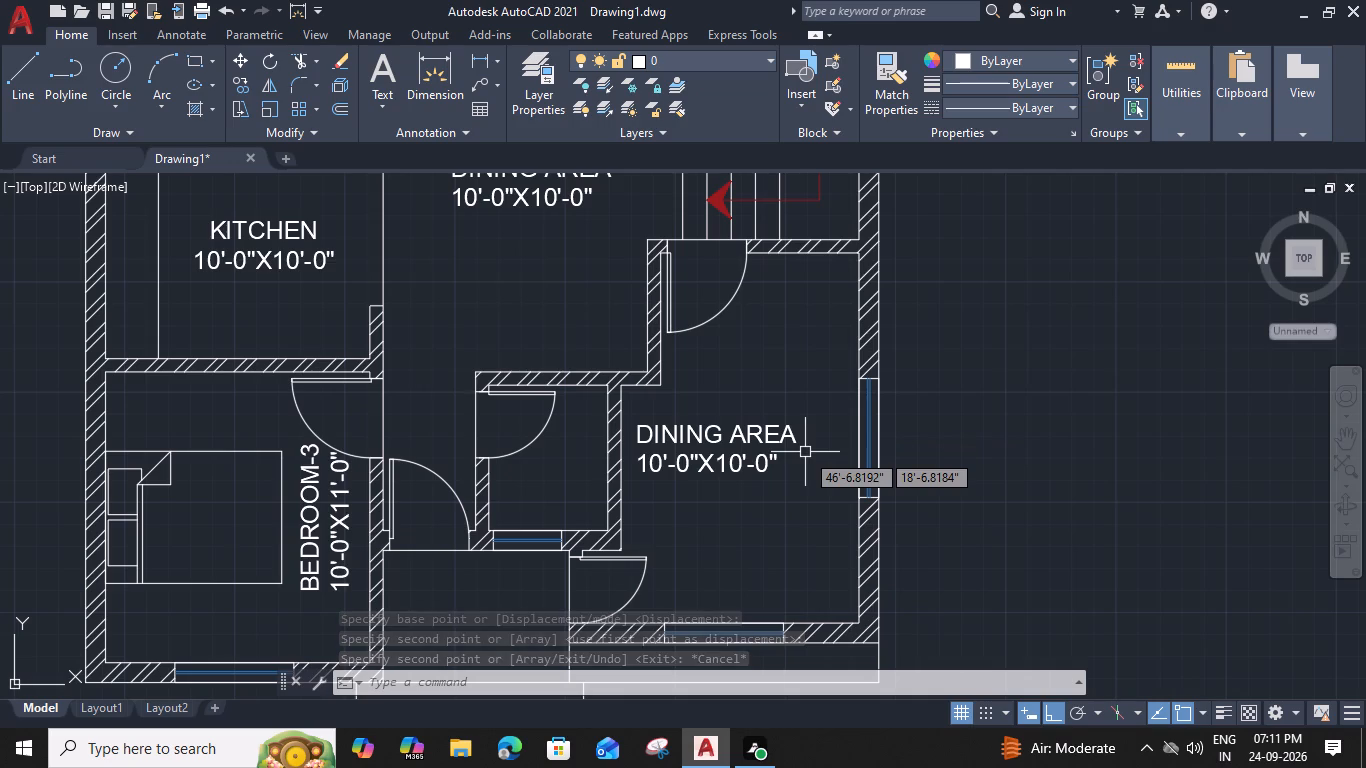
{"action": "type", "text": "M"}
{"action": "key", "text": "space"}
{"action": "scroll", "coordinate": [800, 457], "scroll_direction": "up", "scroll_amount": 3}
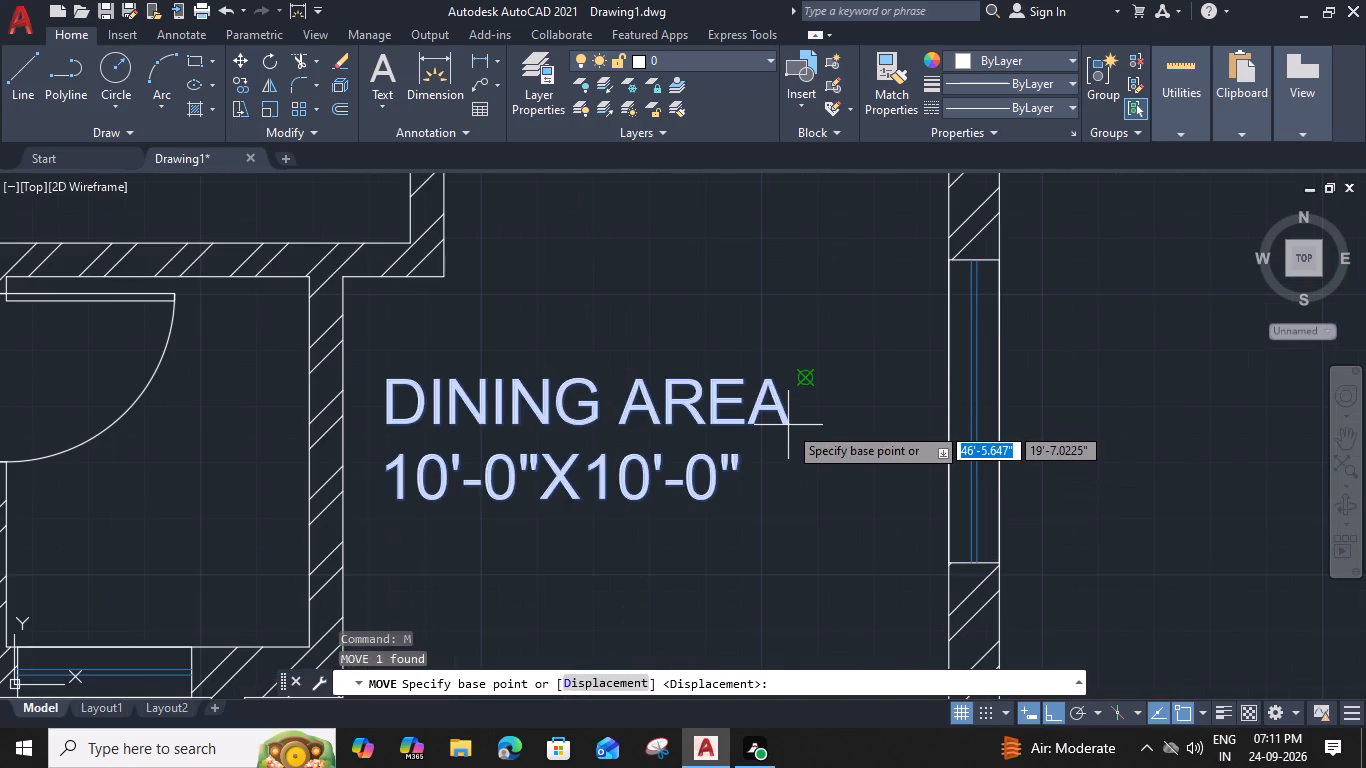
{"action": "left_click", "coordinate": [788, 425]}
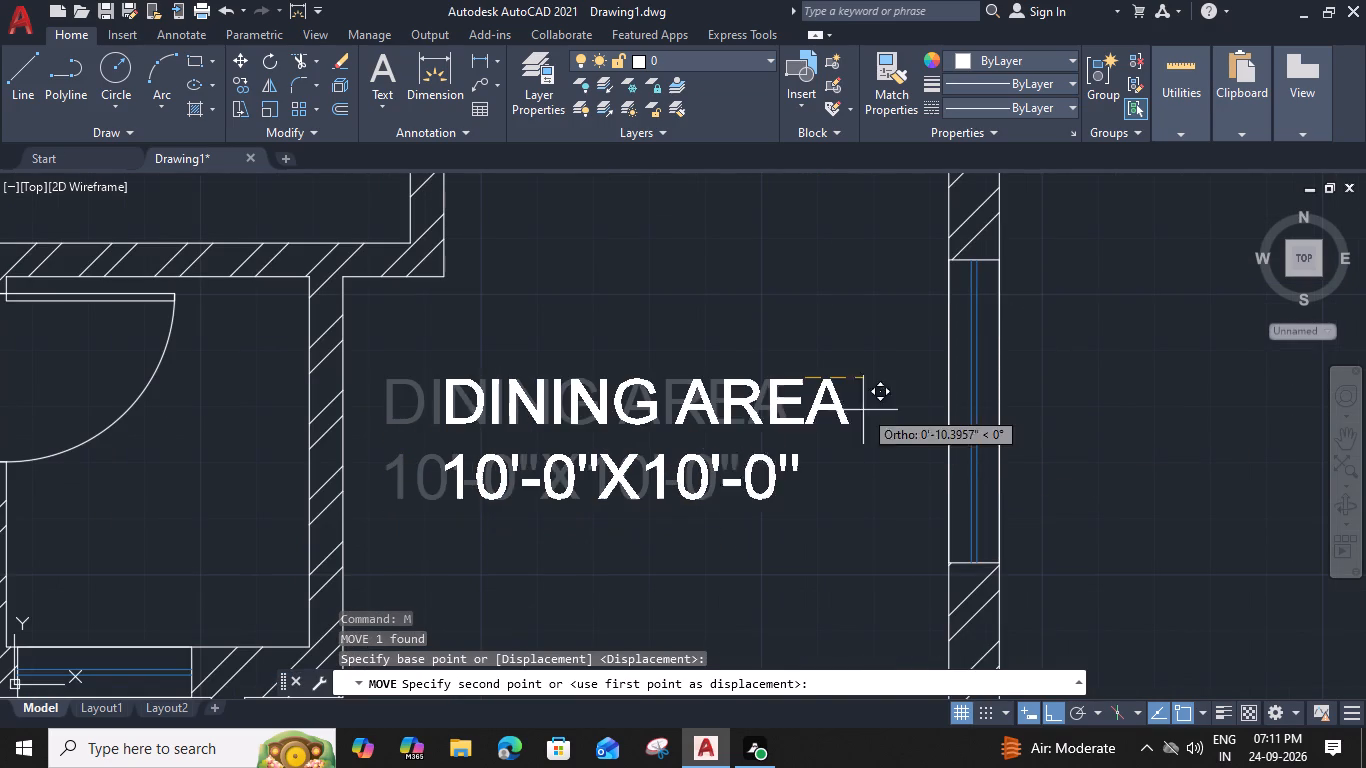
{"action": "left_click", "coordinate": [902, 412]}
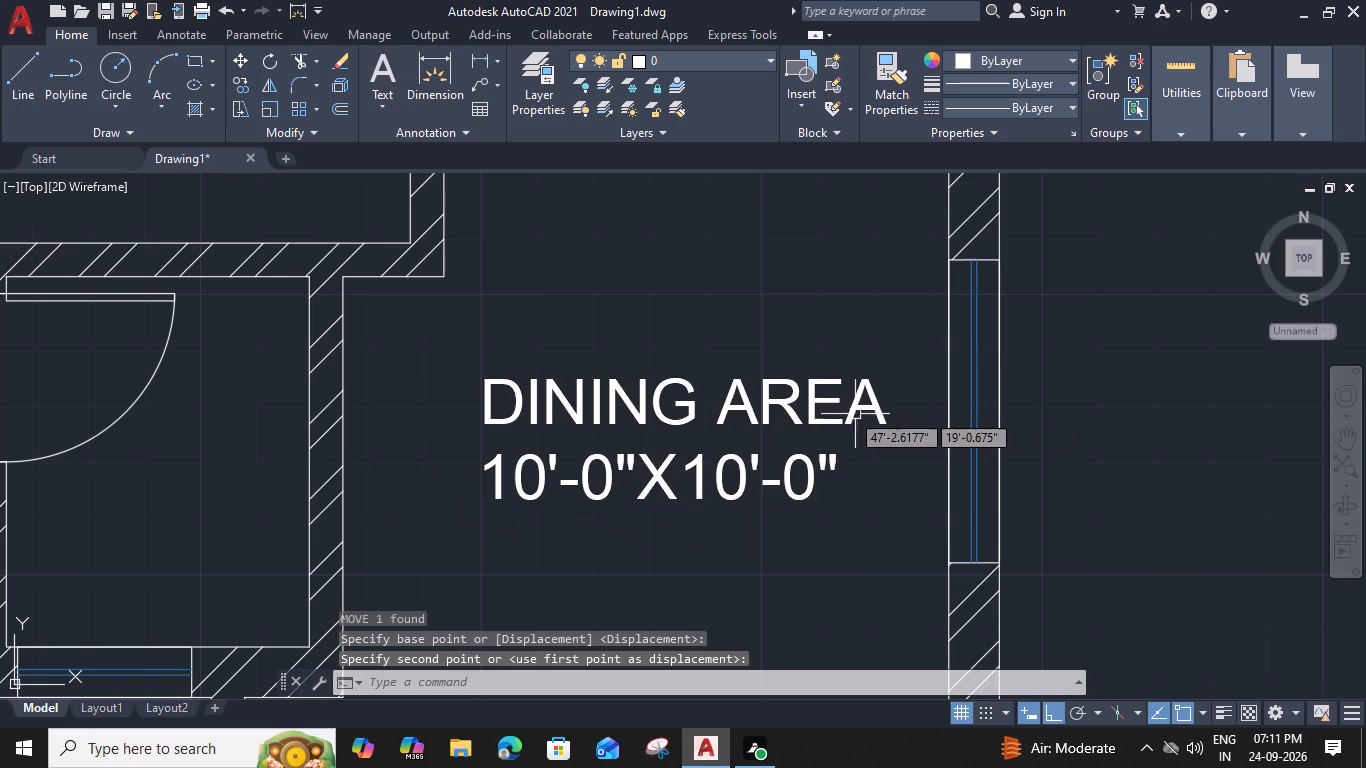
Change the room name in the copied label to LIVING ROOM and finish the edit.
{"action": "double_click", "coordinate": [850, 412]}
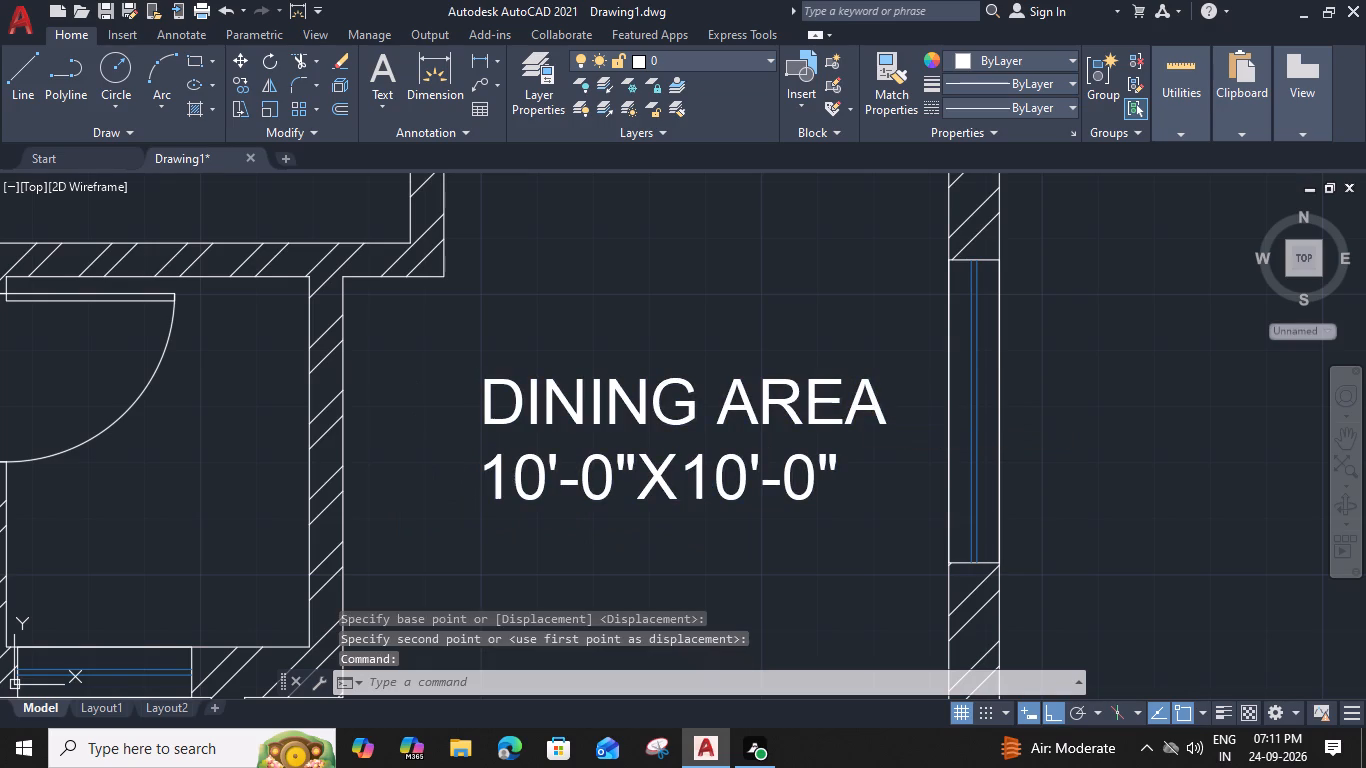
{"action": "left_click_drag", "start_coordinate": [883, 402], "coordinate": [335, 405]}
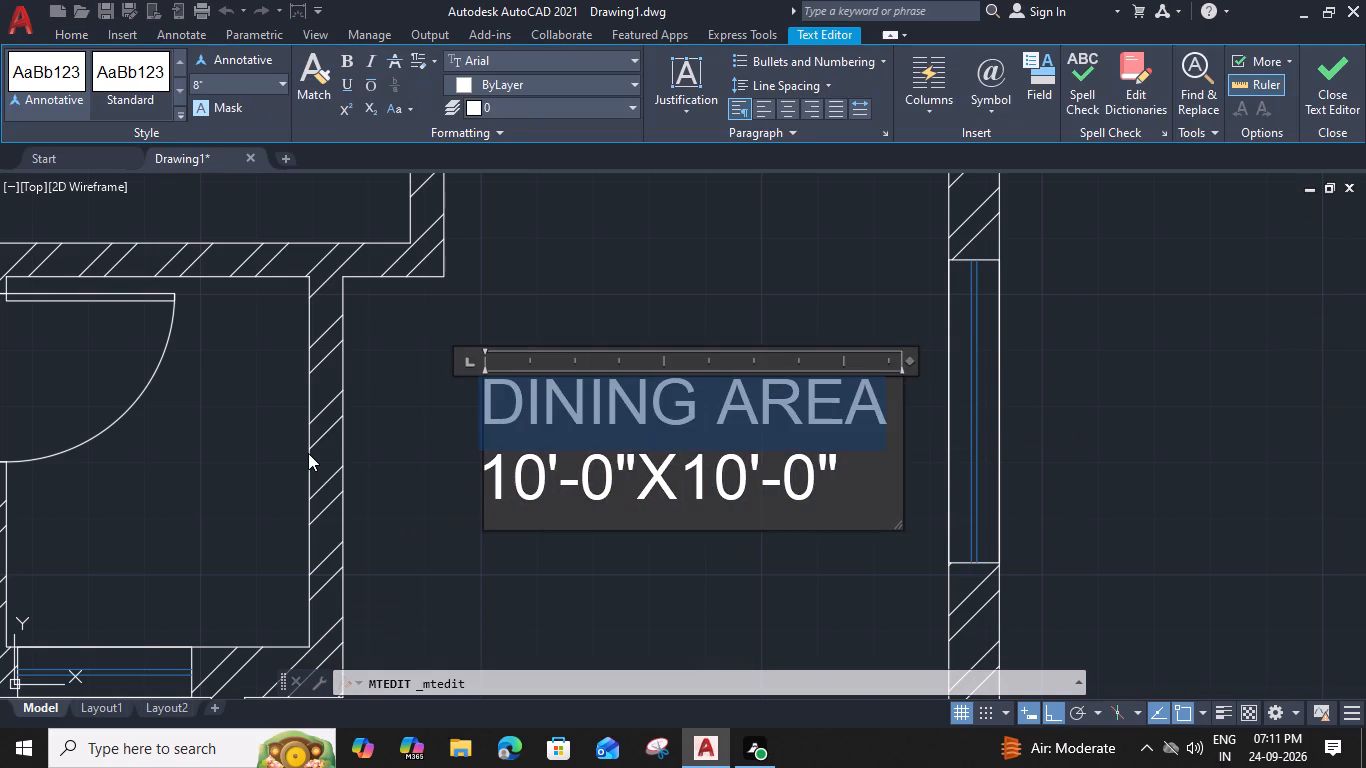
{"action": "type", "text": "LIVI"}
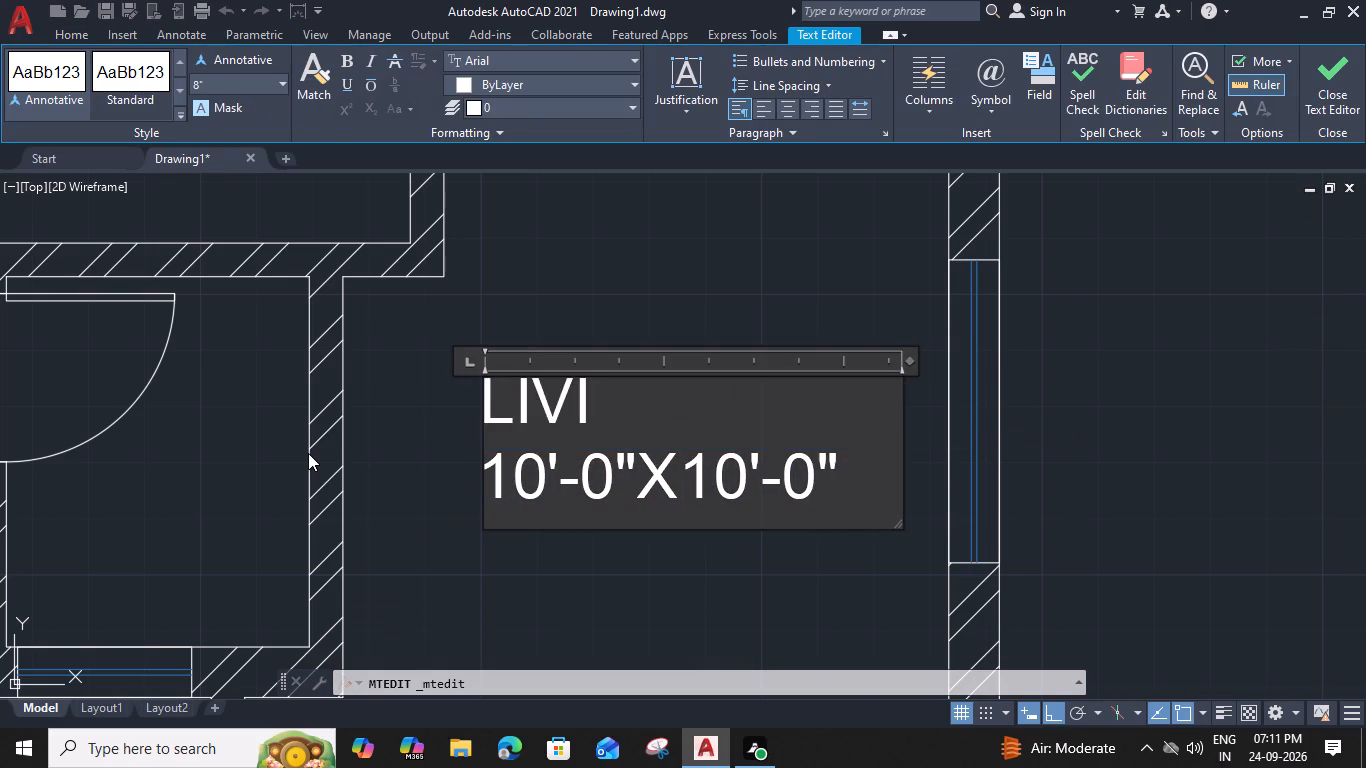
{"action": "type", "text": "NG ROOM"}
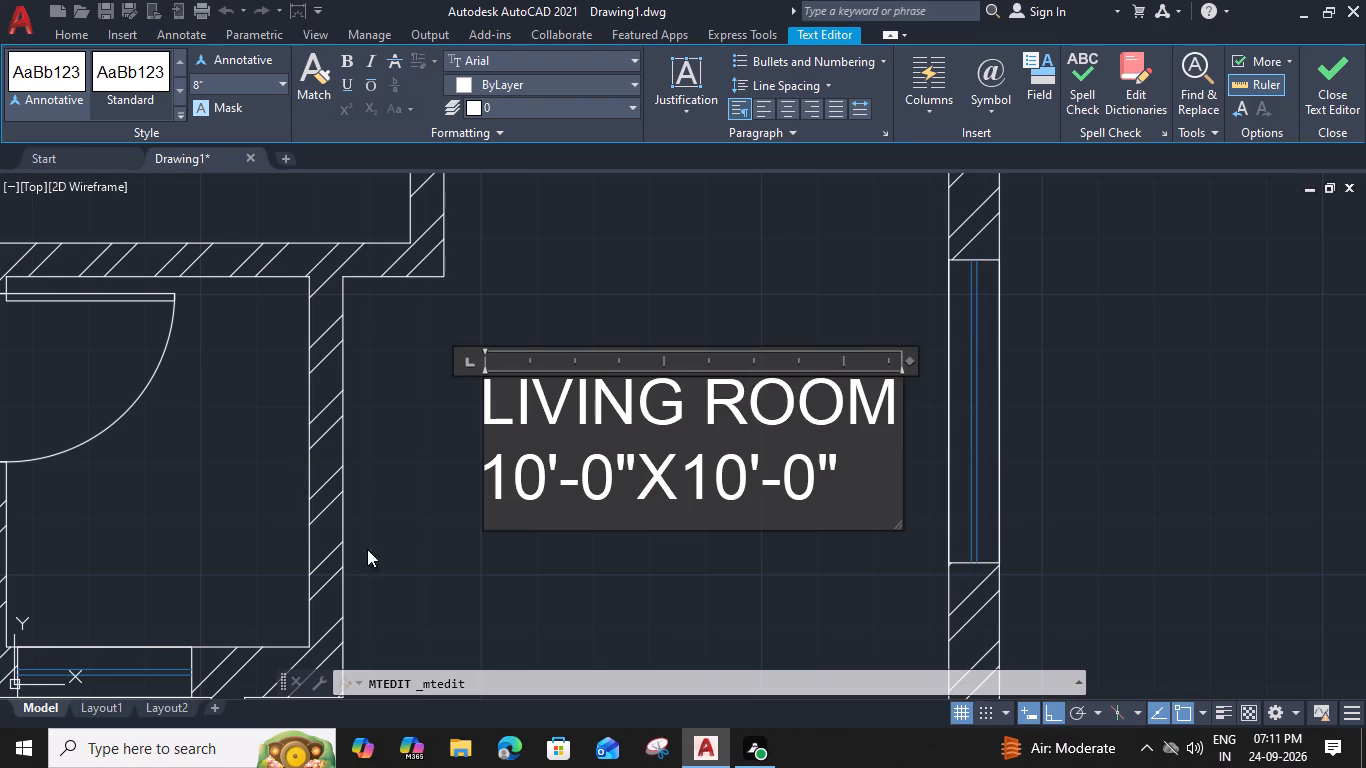
{"action": "left_click", "coordinate": [610, 564]}
Measure the living room's clear width and length between its walls.
{"action": "scroll", "coordinate": [610, 564], "scroll_direction": "down", "scroll_amount": 3}
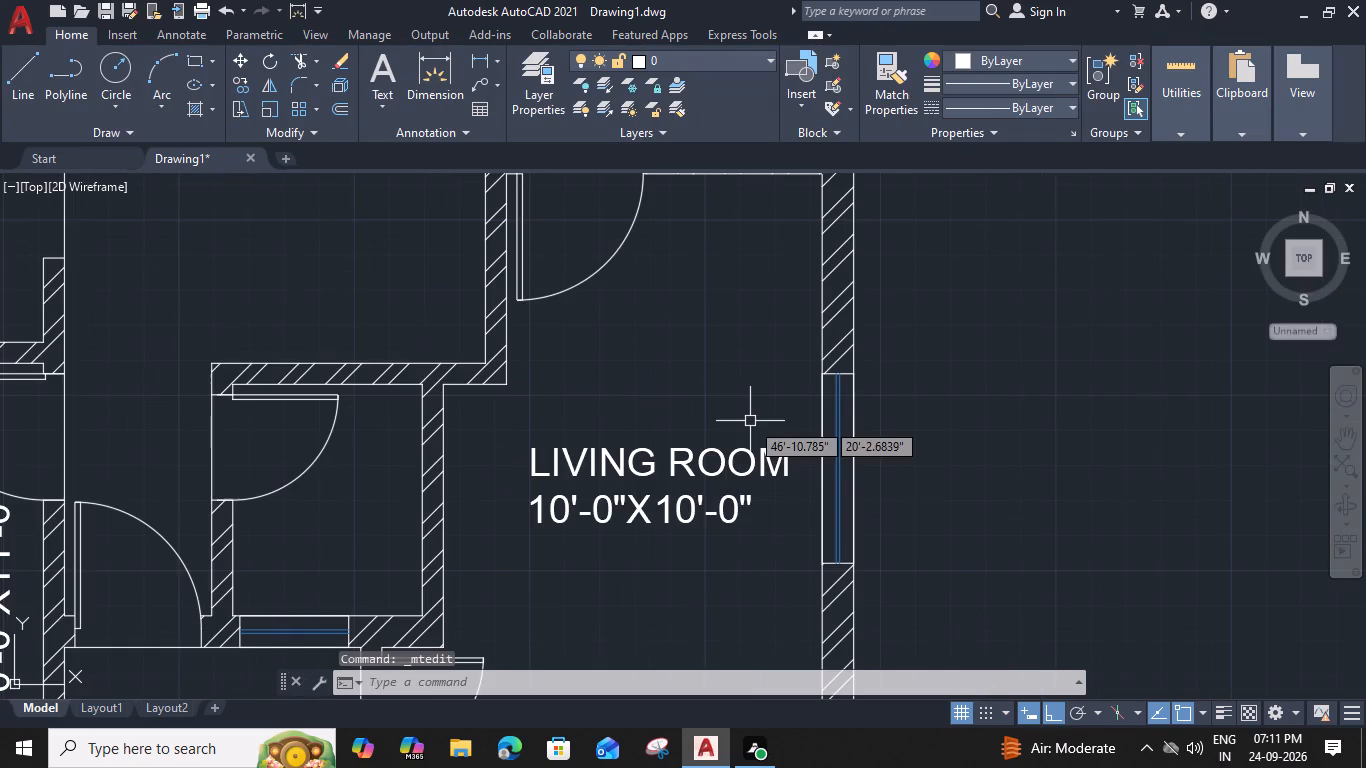
{"action": "type", "text": "MEA"}
{"action": "key", "text": "space"}
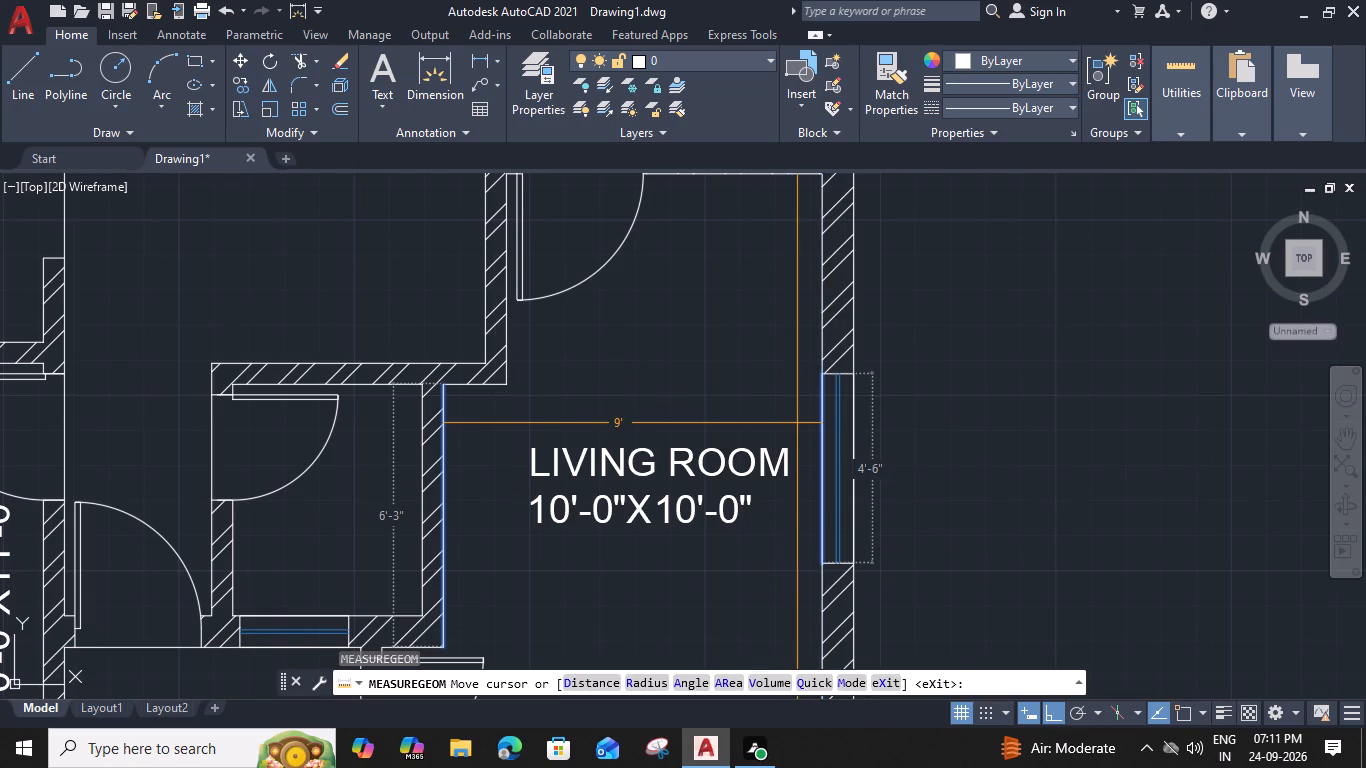
{"action": "scroll", "coordinate": [797, 423], "scroll_direction": "down", "scroll_amount": 1}
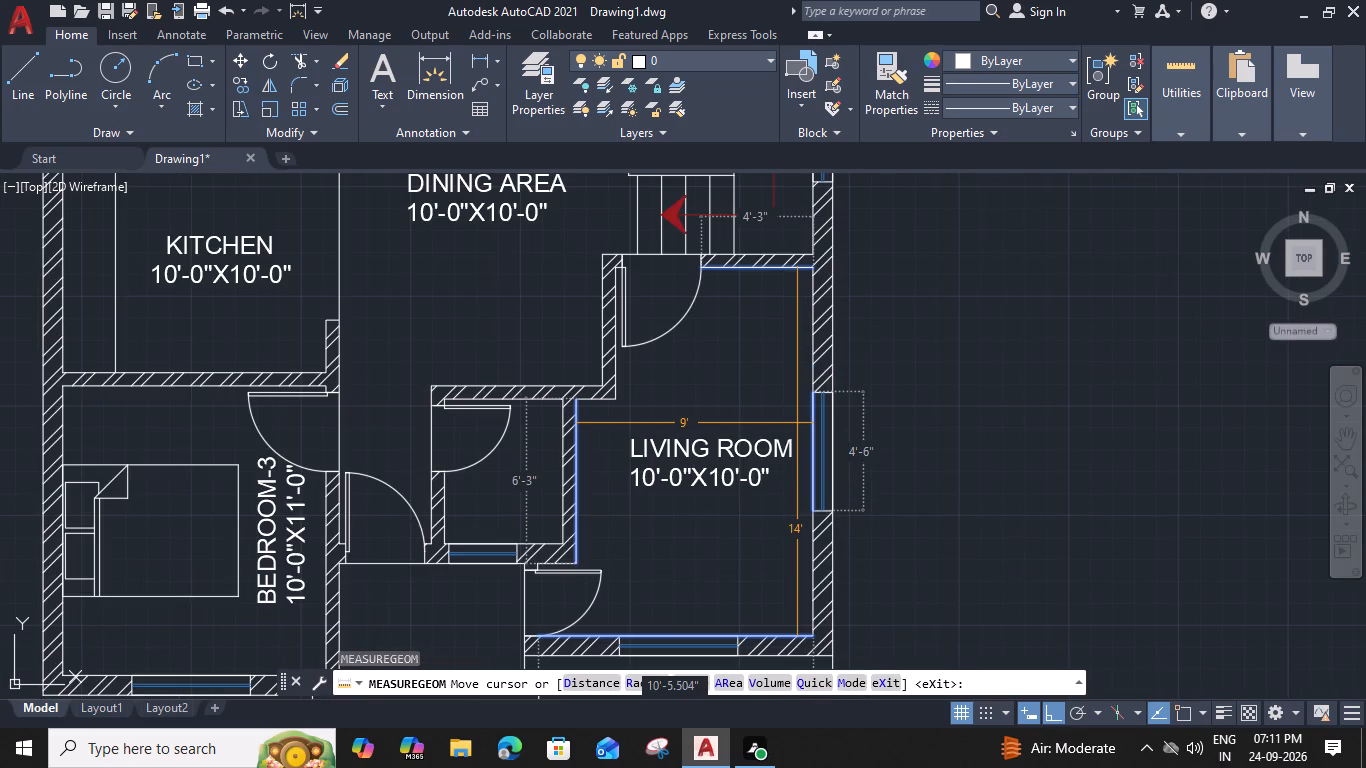
{"action": "key", "text": "Escape"}
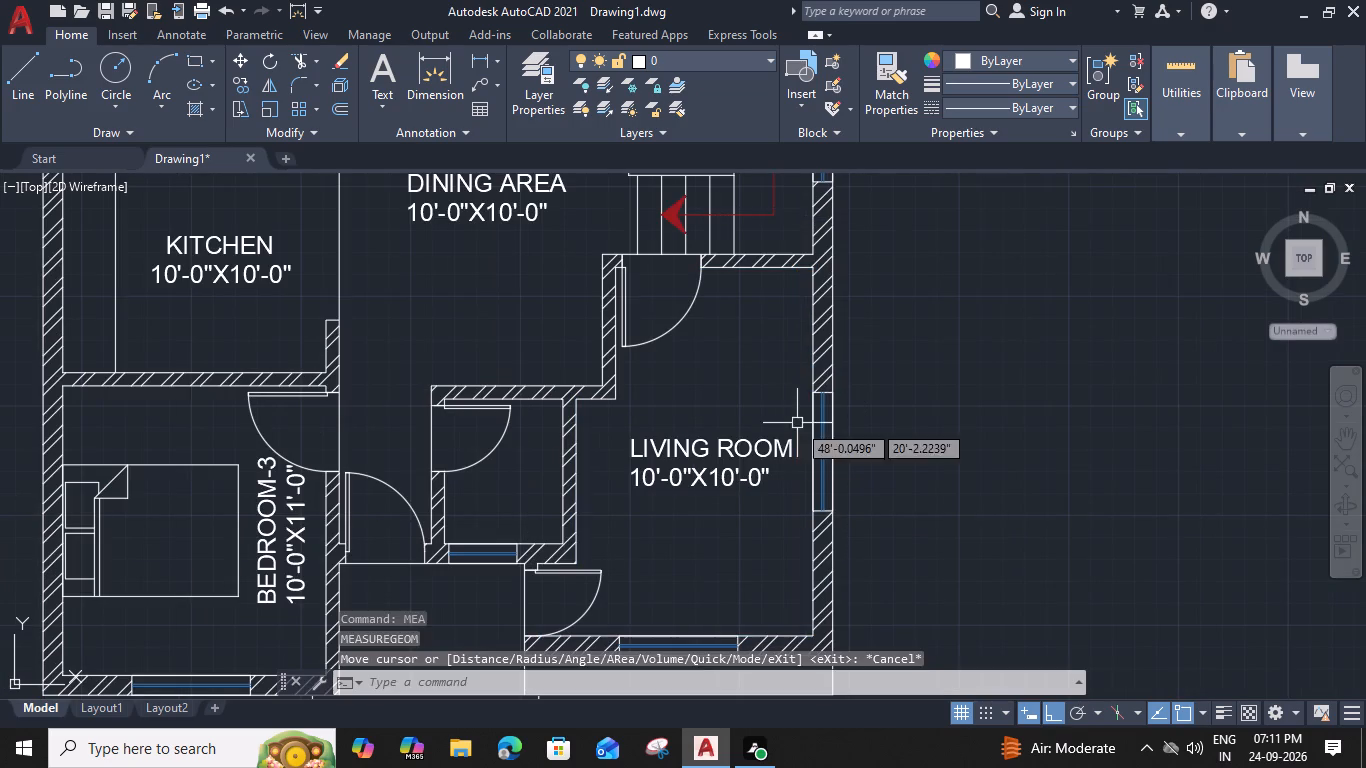
Set the size line of the LIVING ROOM label to 9'-0"X14'-0" and finish the edit.
{"action": "double_click", "coordinate": [698, 444]}
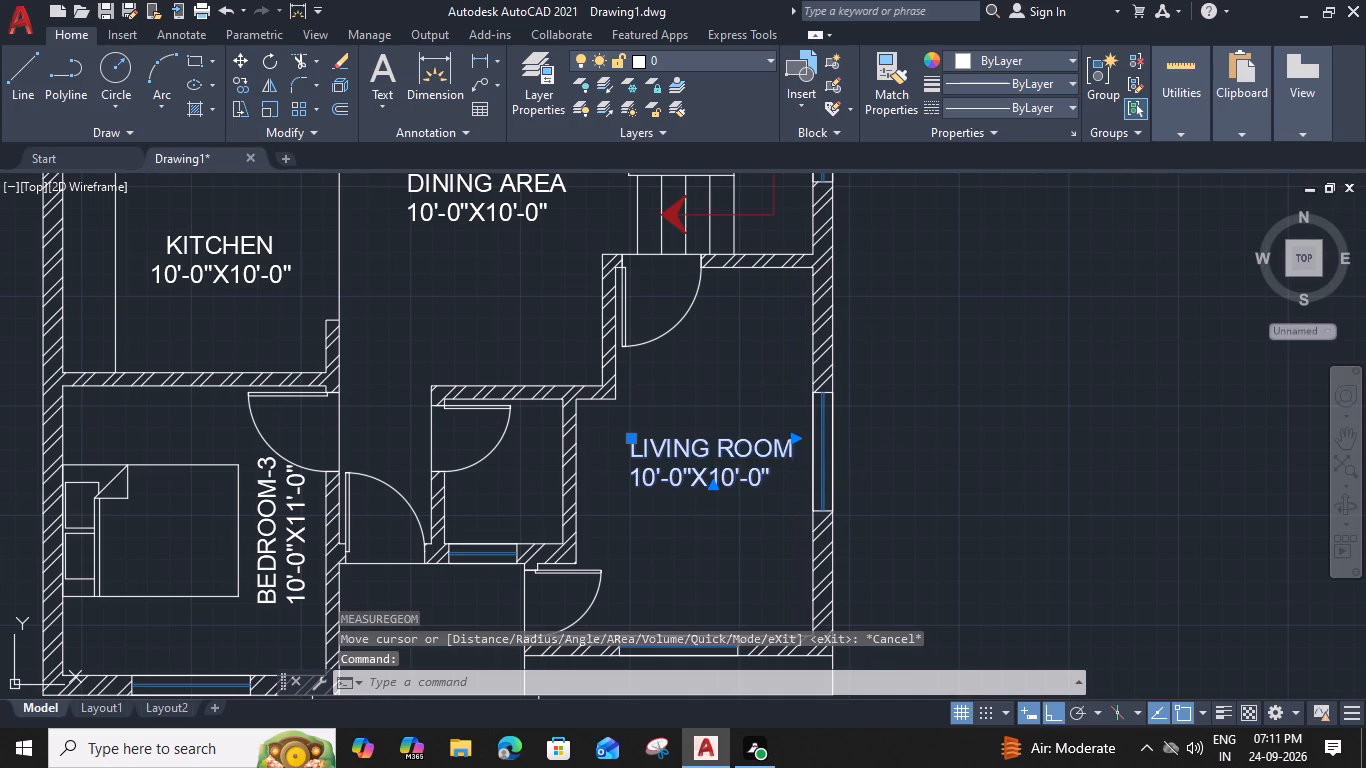
{"action": "scroll", "coordinate": [704, 470], "scroll_direction": "up", "scroll_amount": 4}
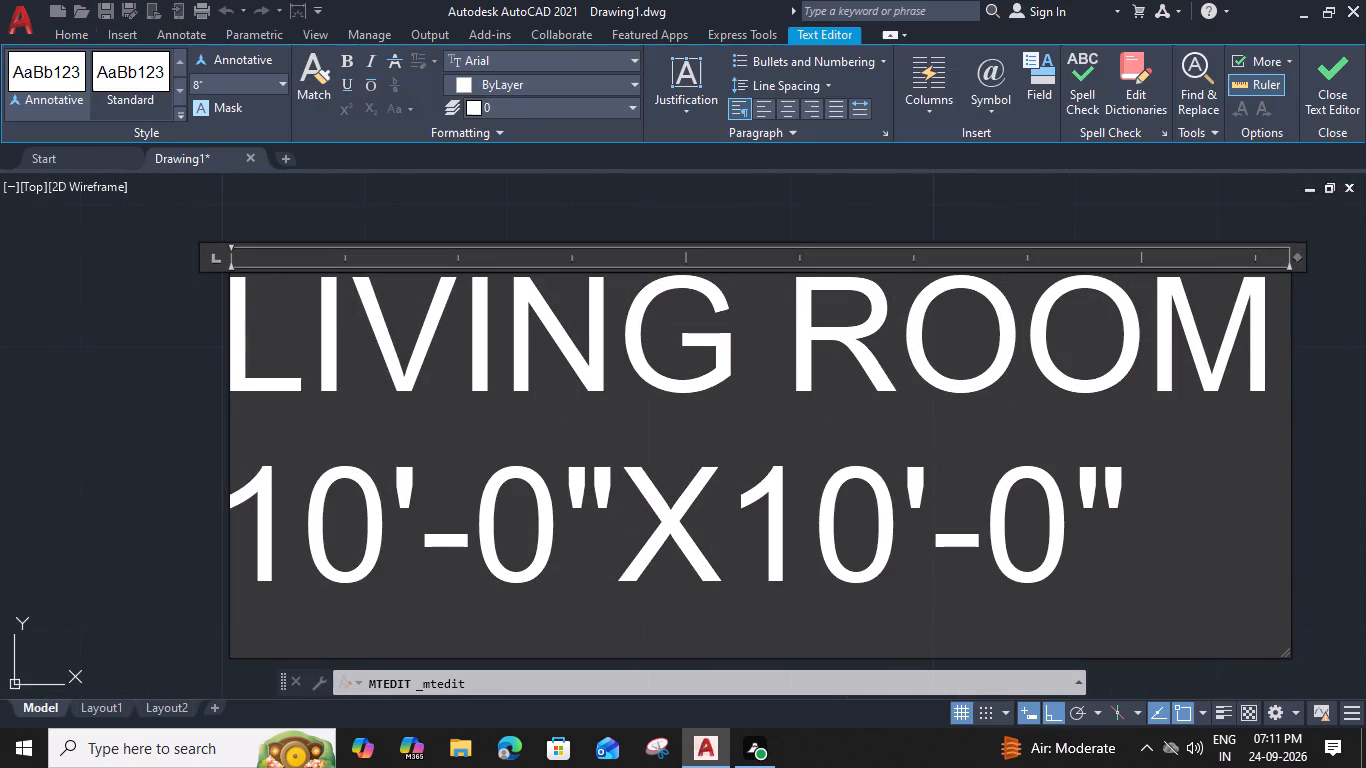
{"action": "left_click", "coordinate": [897, 553]}
{"action": "key", "text": "BackSpace"}
{"action": "key", "text": "4"}
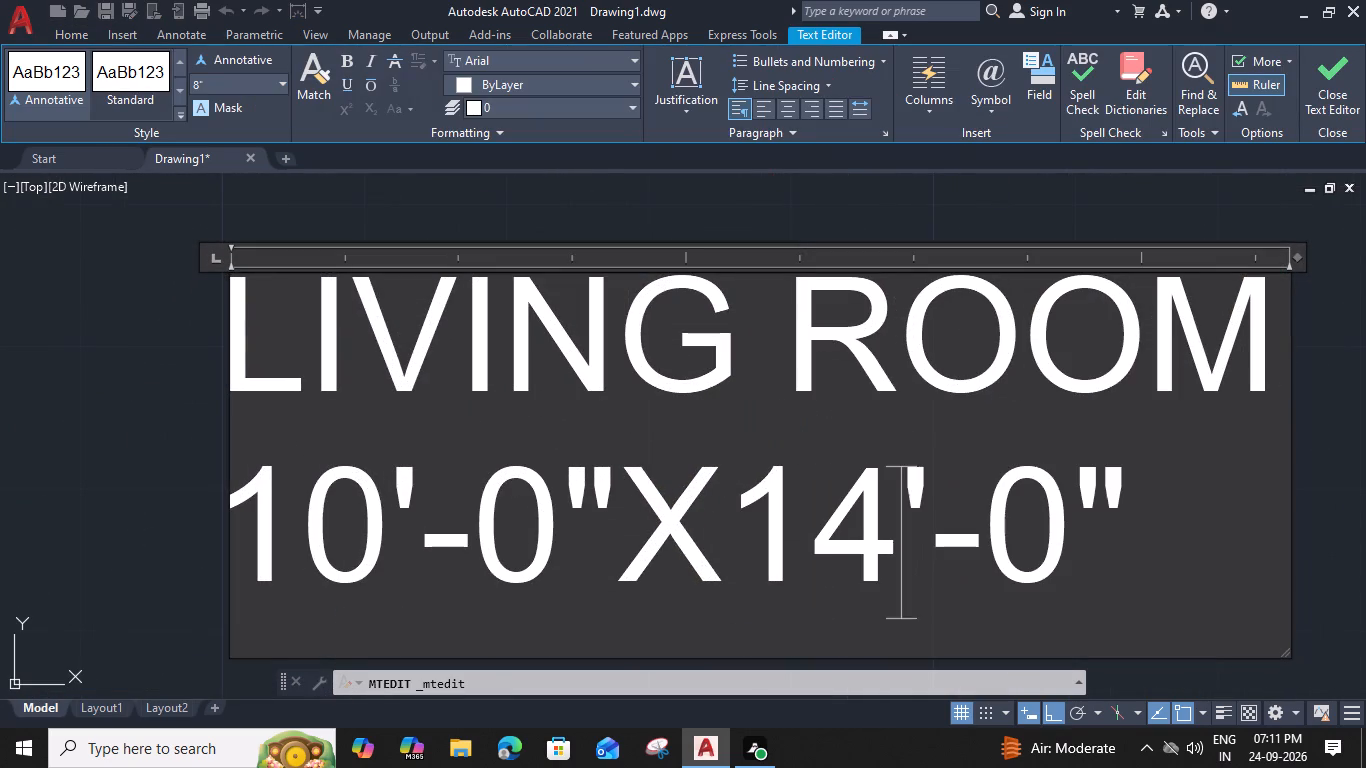
{"action": "left_click", "coordinate": [405, 560]}
{"action": "key", "text": "BackSpace"}
{"action": "key", "text": "BackSpace"}
{"action": "key", "text": "9"}
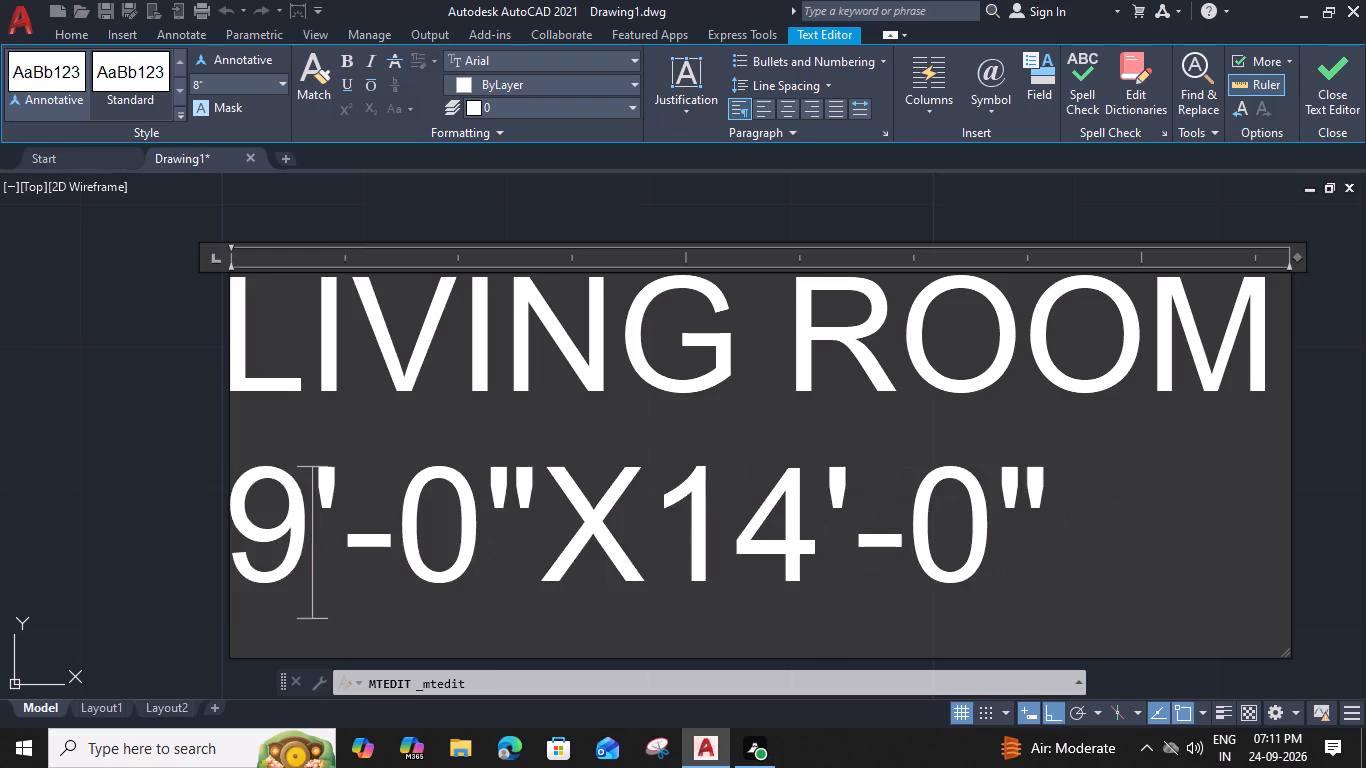
{"action": "scroll", "coordinate": [410, 560], "scroll_direction": "down", "scroll_amount": 3}
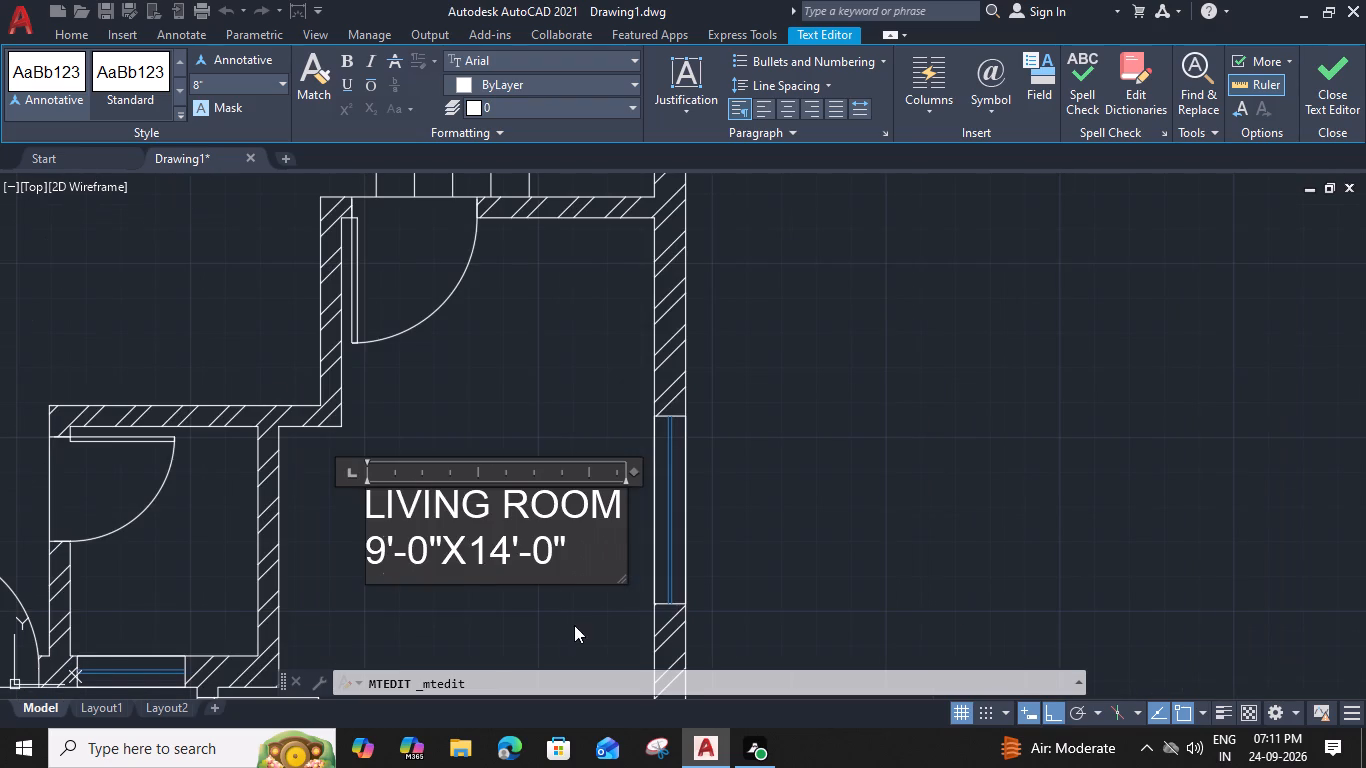
{"action": "left_click", "coordinate": [374, 546]}
{"action": "key", "text": "space"}
{"action": "key", "text": "space"}
{"action": "left_click", "coordinate": [440, 618]}
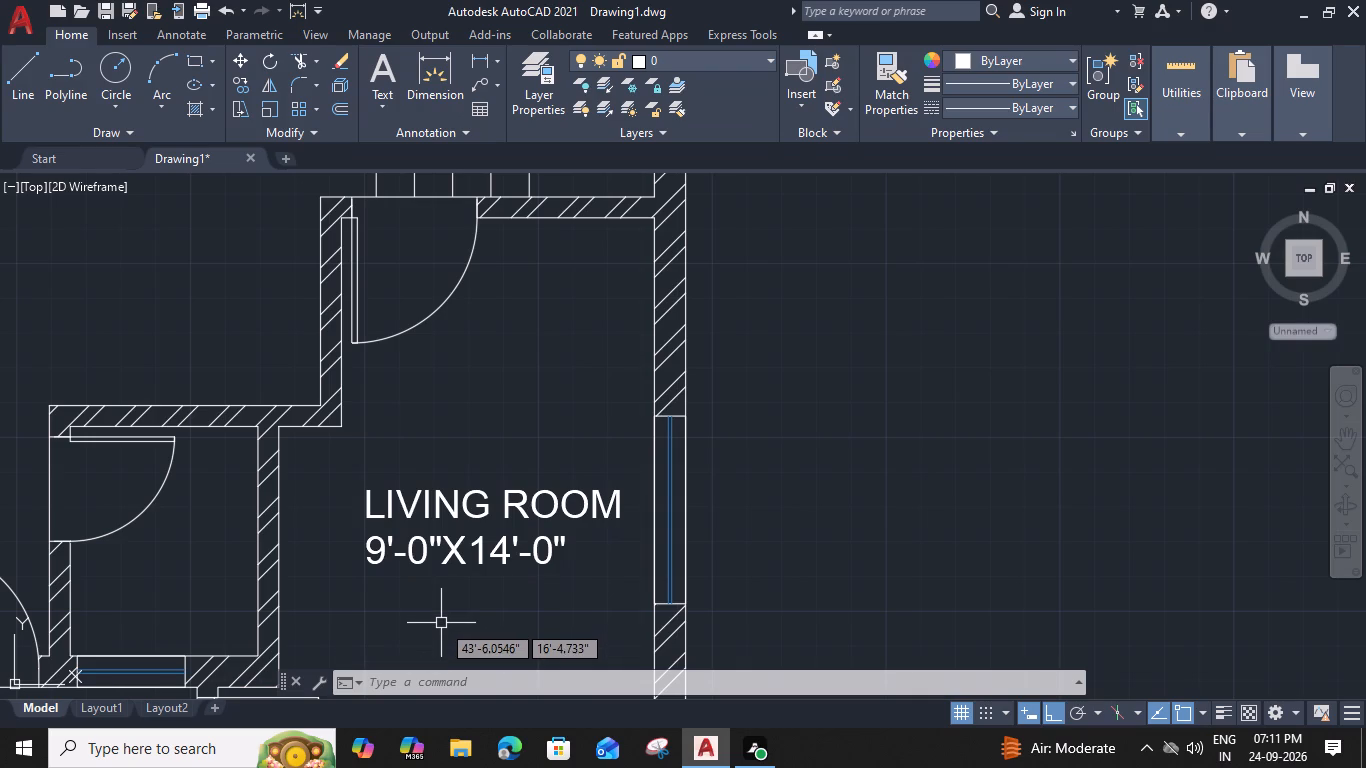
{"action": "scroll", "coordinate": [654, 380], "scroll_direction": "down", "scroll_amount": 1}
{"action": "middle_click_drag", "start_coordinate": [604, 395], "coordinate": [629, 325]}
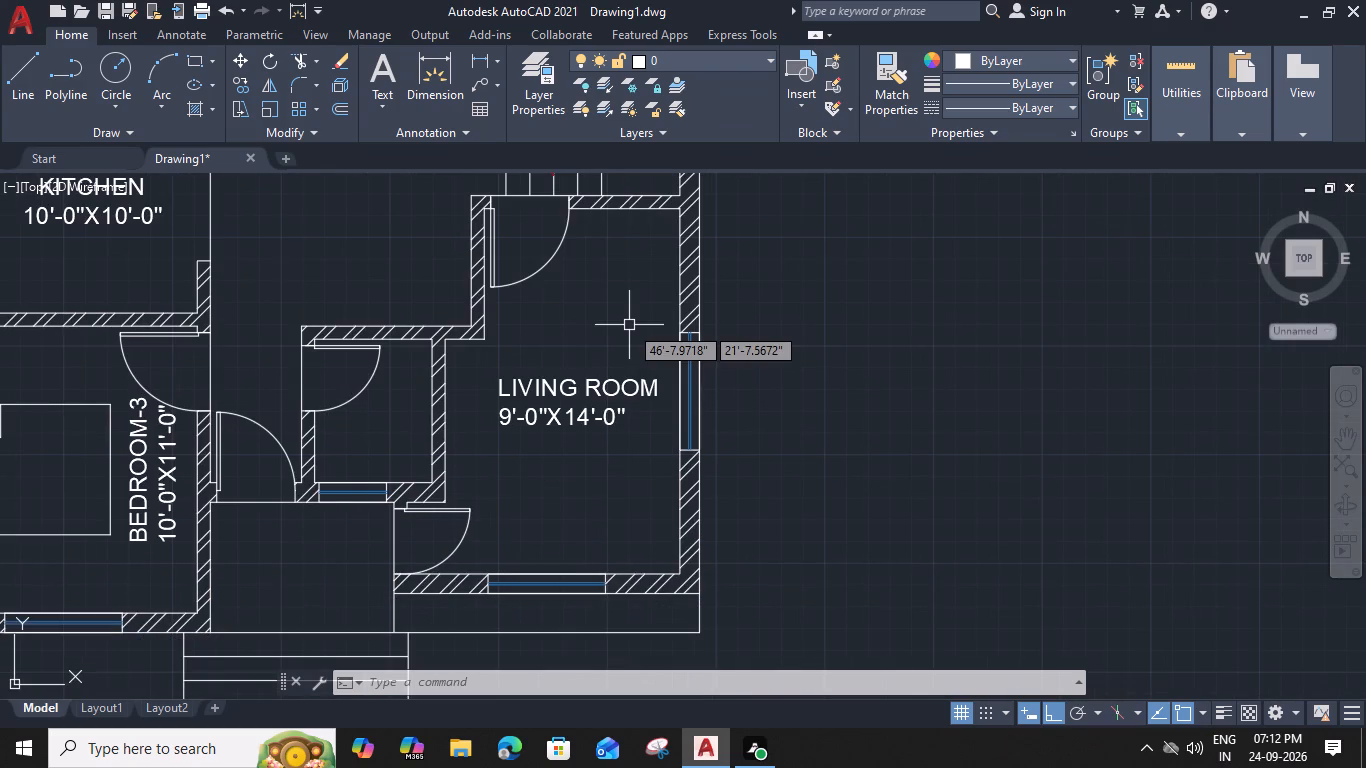
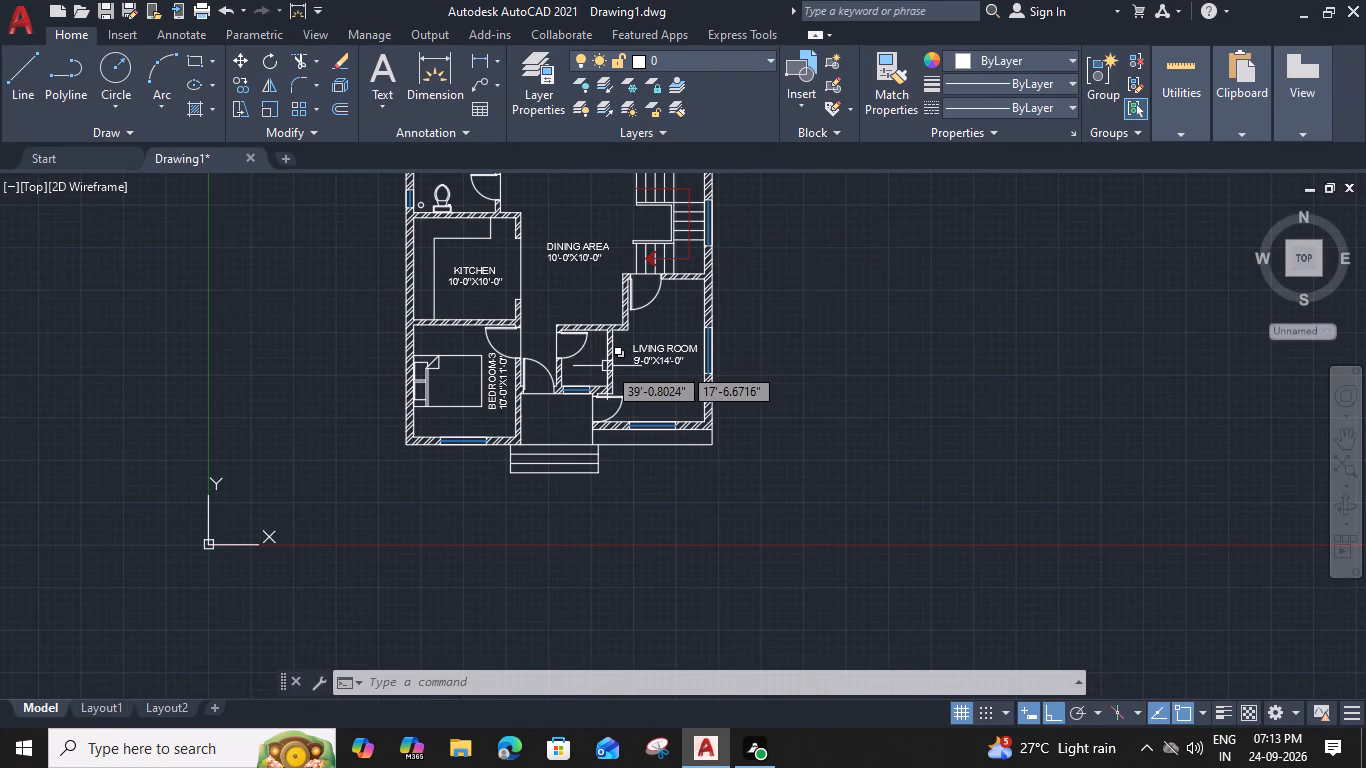
Copy the LIVING ROOM label into the open entrance space above the front steps.
{"action": "middle_click_drag", "start_coordinate": [610, 341], "coordinate": [683, 371]}
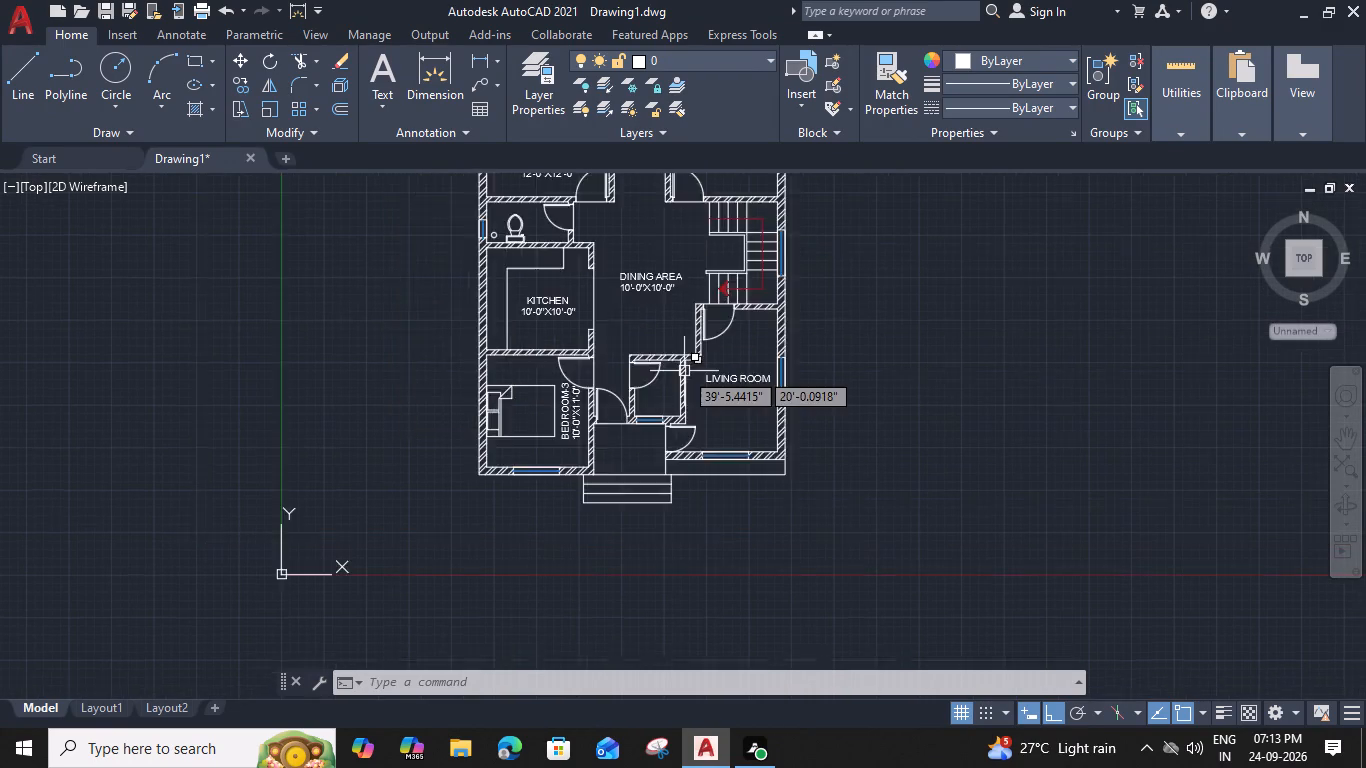
{"action": "scroll", "coordinate": [684, 371], "scroll_direction": "down", "scroll_amount": 2}
{"action": "scroll", "coordinate": [682, 335], "scroll_direction": "up", "scroll_amount": 2}
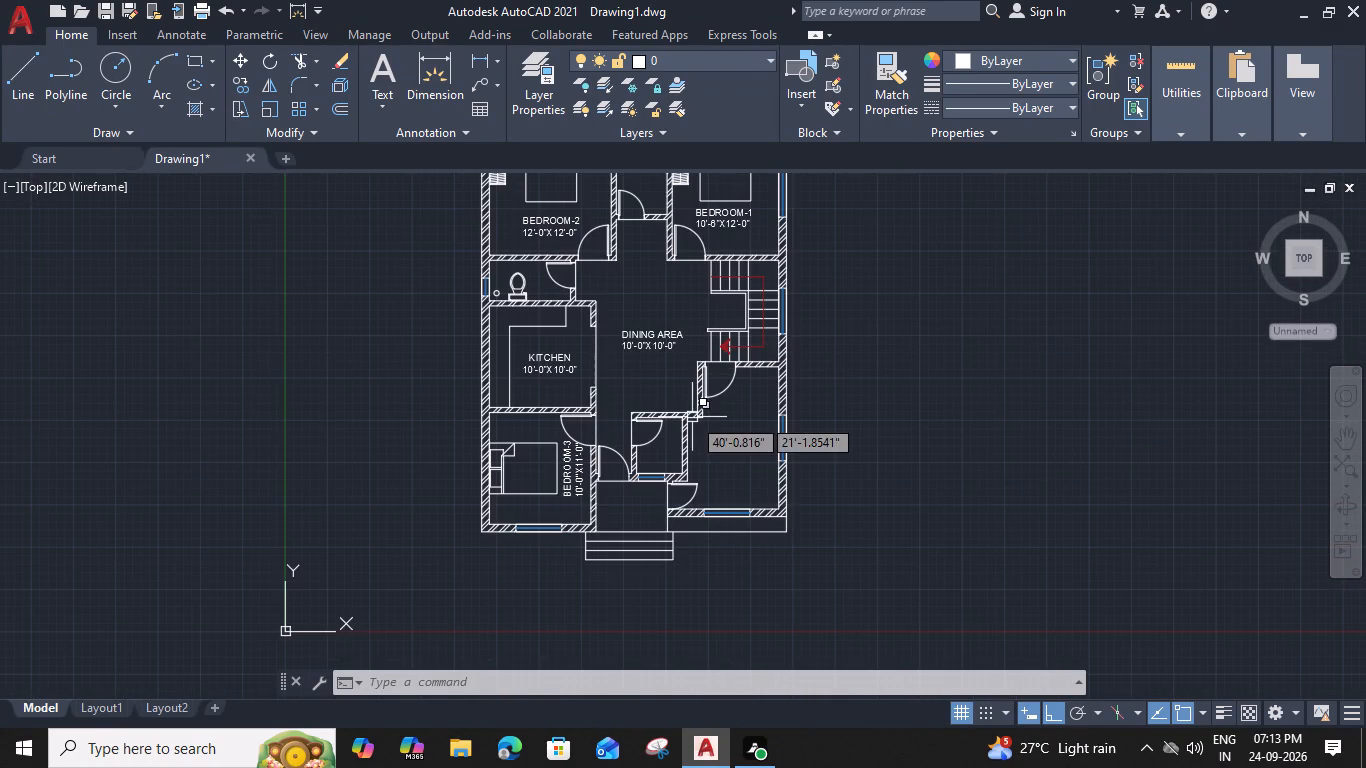
{"action": "middle_click_drag", "start_coordinate": [692, 417], "coordinate": [742, 302]}
{"action": "scroll", "coordinate": [812, 338], "scroll_direction": "up", "scroll_amount": 1}
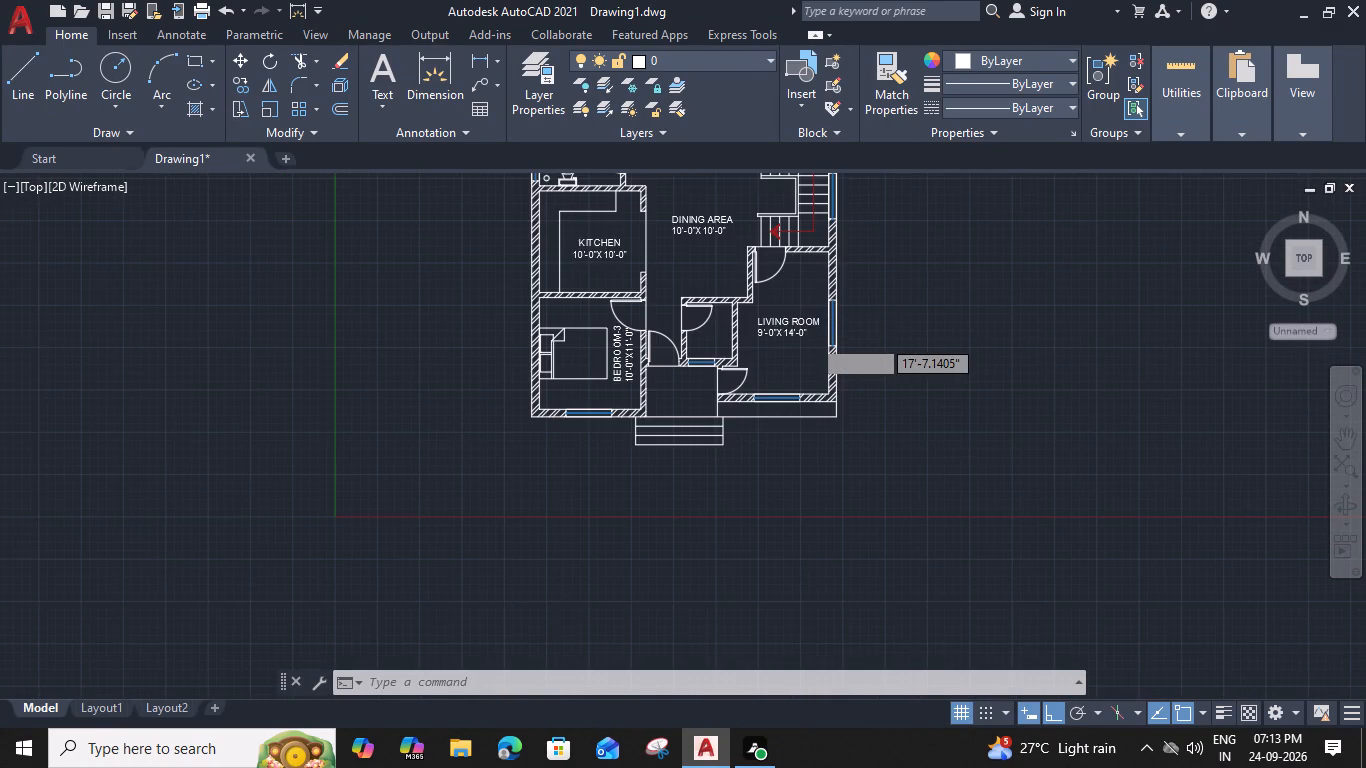
{"action": "left_click", "coordinate": [800, 331]}
{"action": "type", "text": "CO"}
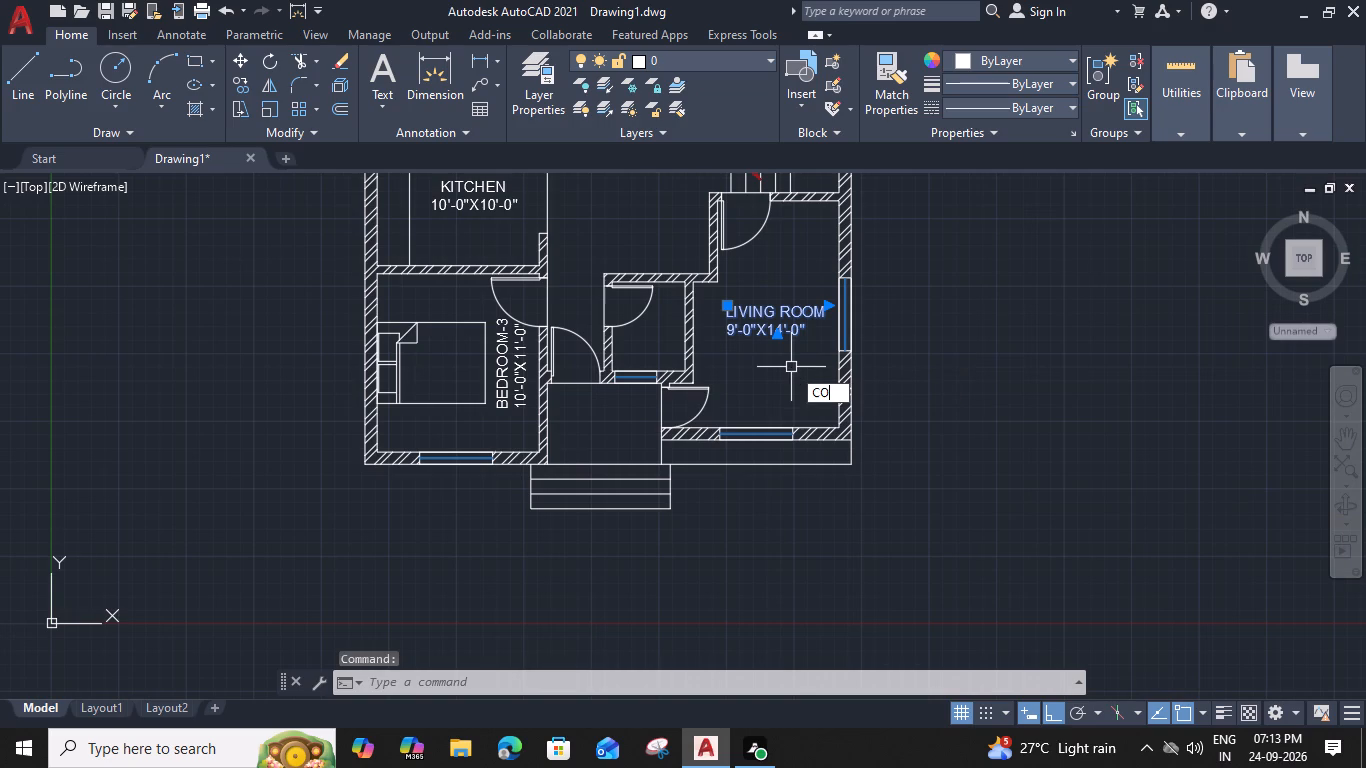
{"action": "key", "text": "space"}
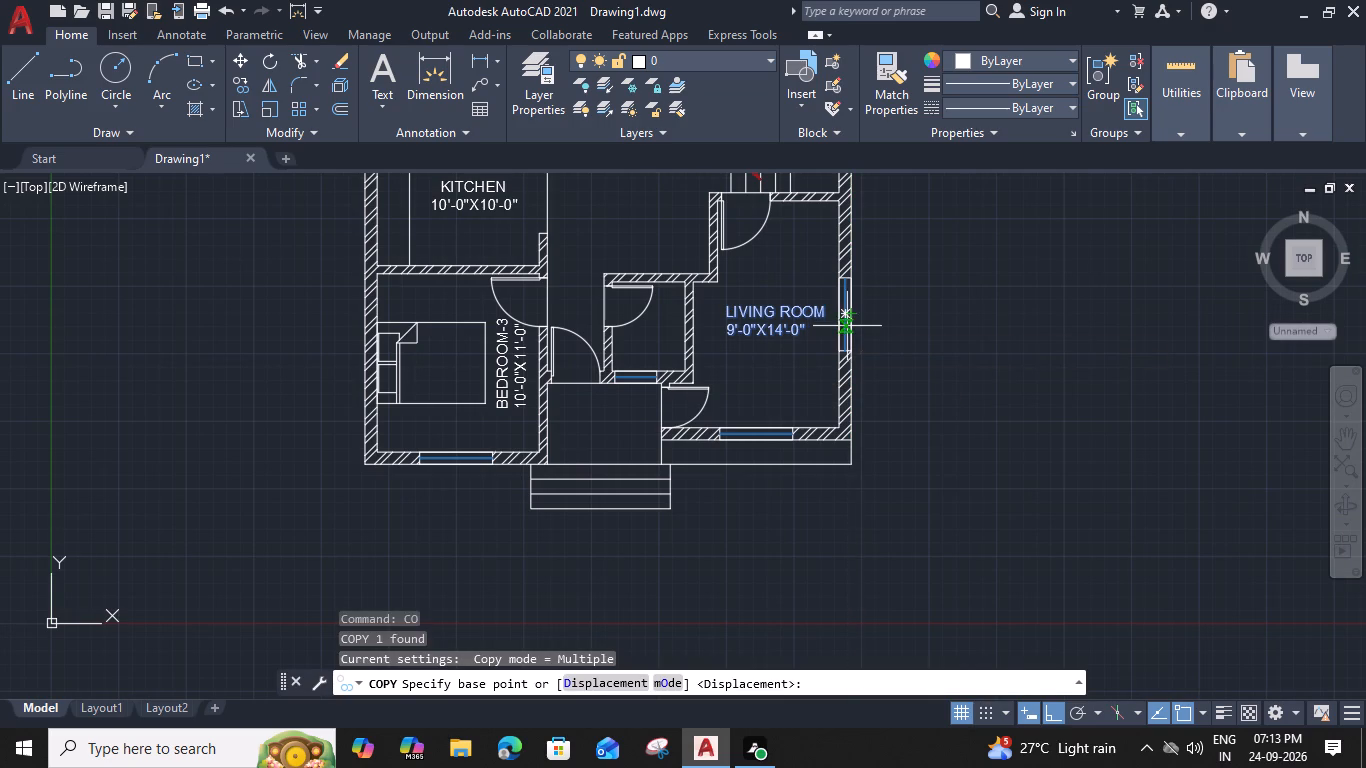
{"action": "left_click", "coordinate": [838, 325]}
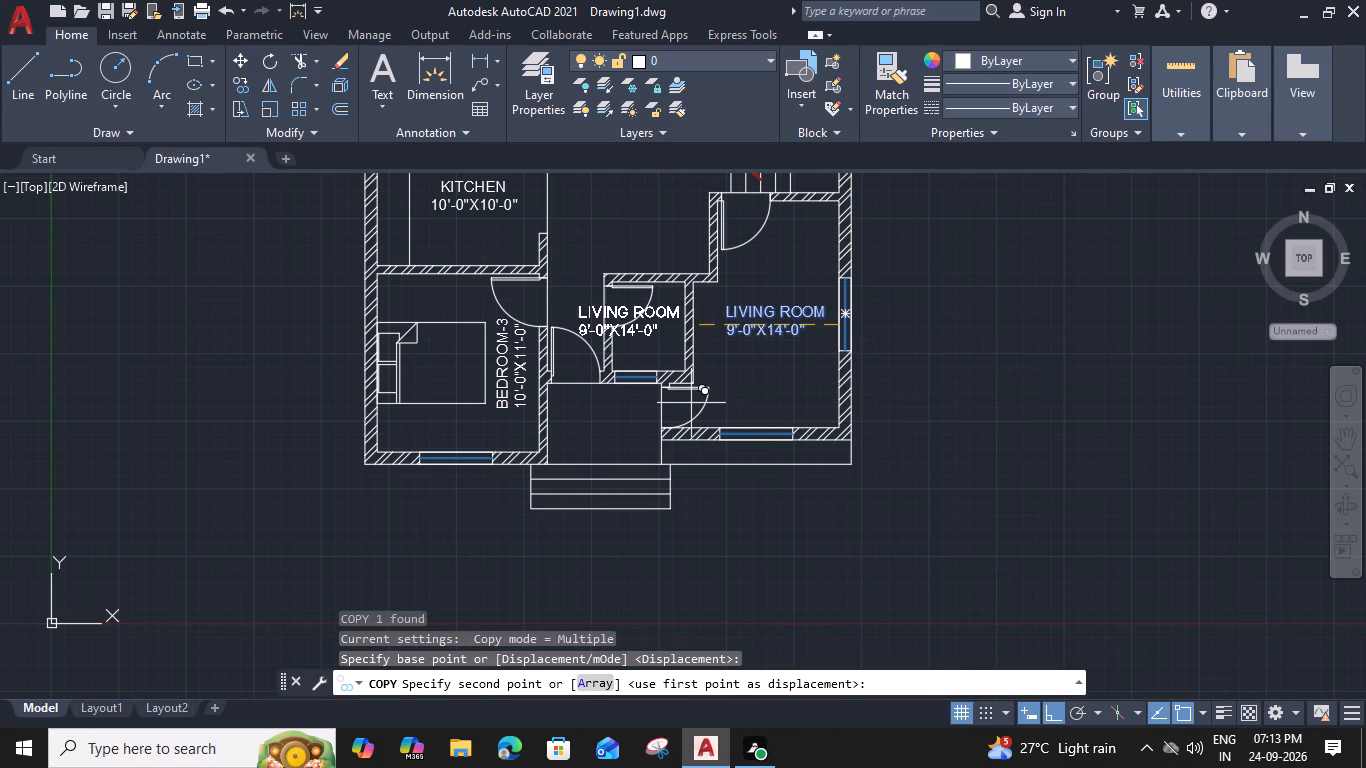
{"action": "left_click", "coordinate": [660, 411]}
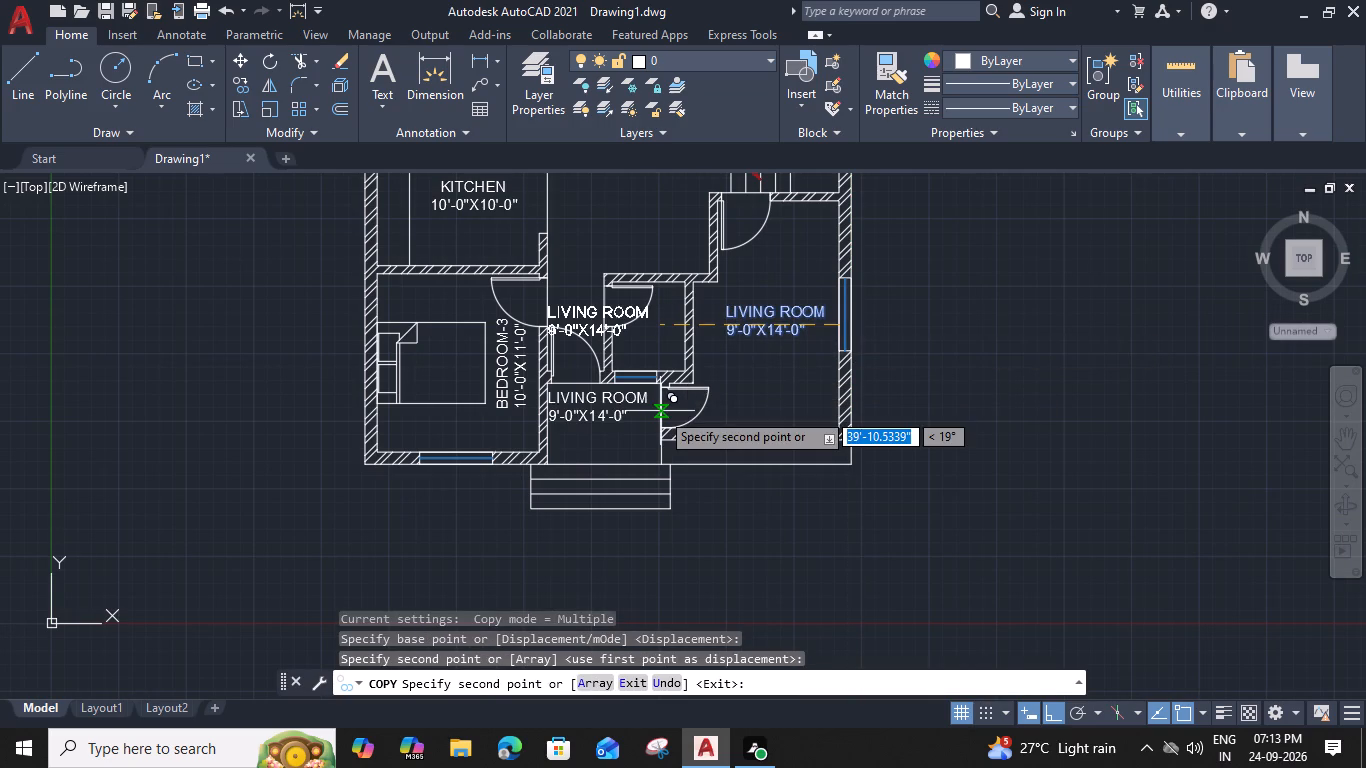
{"action": "key", "text": "Escape"}
Change the room name in the copied label above the front steps to SITOUT and finish the edit.
{"action": "scroll", "coordinate": [619, 415], "scroll_direction": "up", "scroll_amount": 2}
{"action": "left_click", "coordinate": [619, 415]}
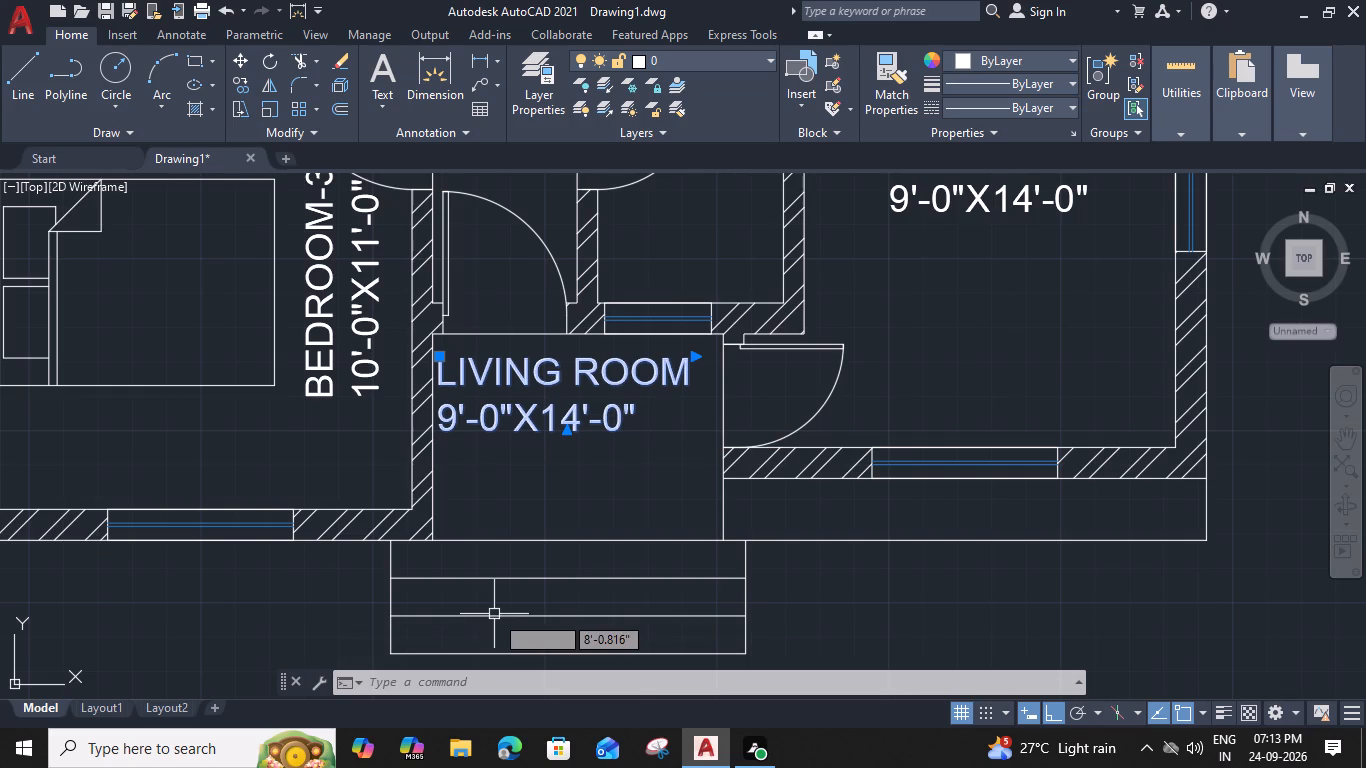
{"action": "double_click", "coordinate": [584, 369]}
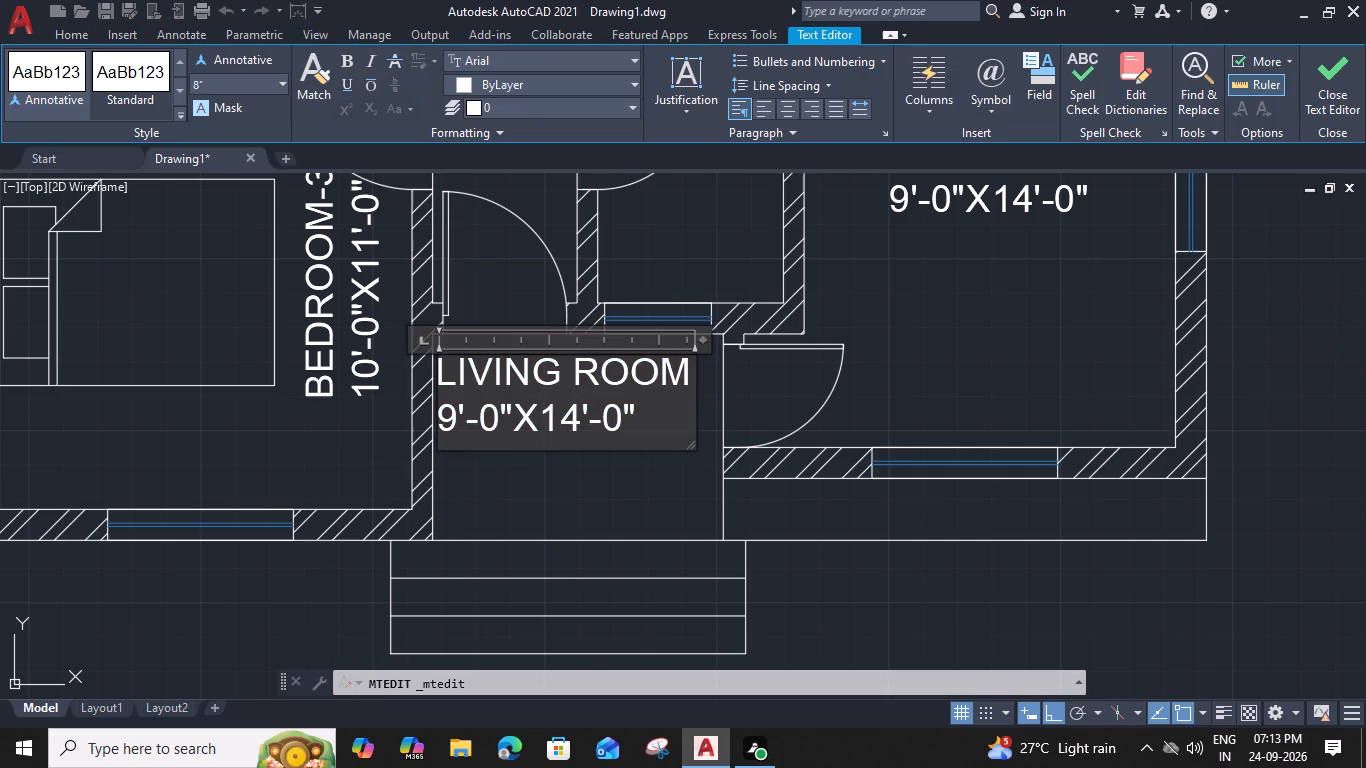
{"action": "scroll", "coordinate": [675, 395], "scroll_direction": "up", "scroll_amount": 2}
{"action": "left_click_drag", "start_coordinate": [714, 346], "coordinate": [64, 323]}
{"action": "type", "text": "SIT"}
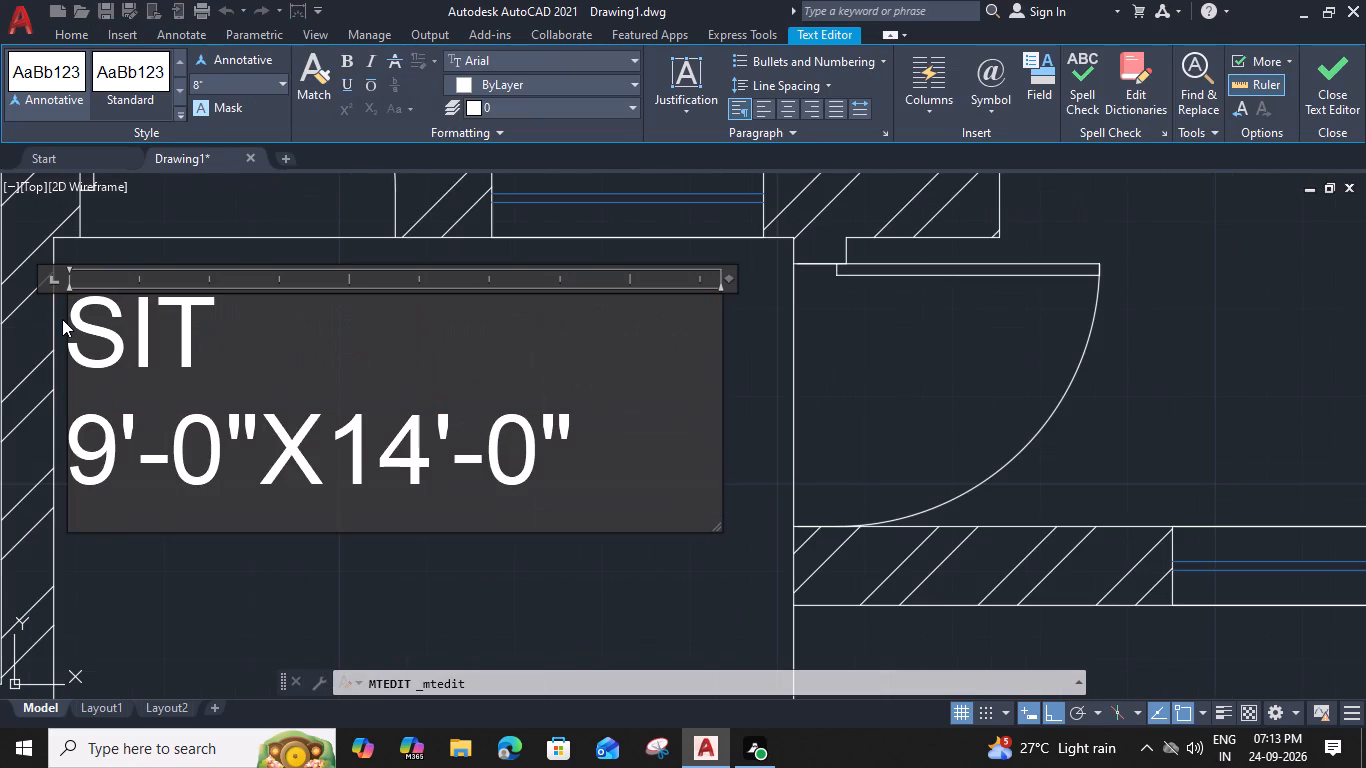
{"action": "type", "text": "OUT"}
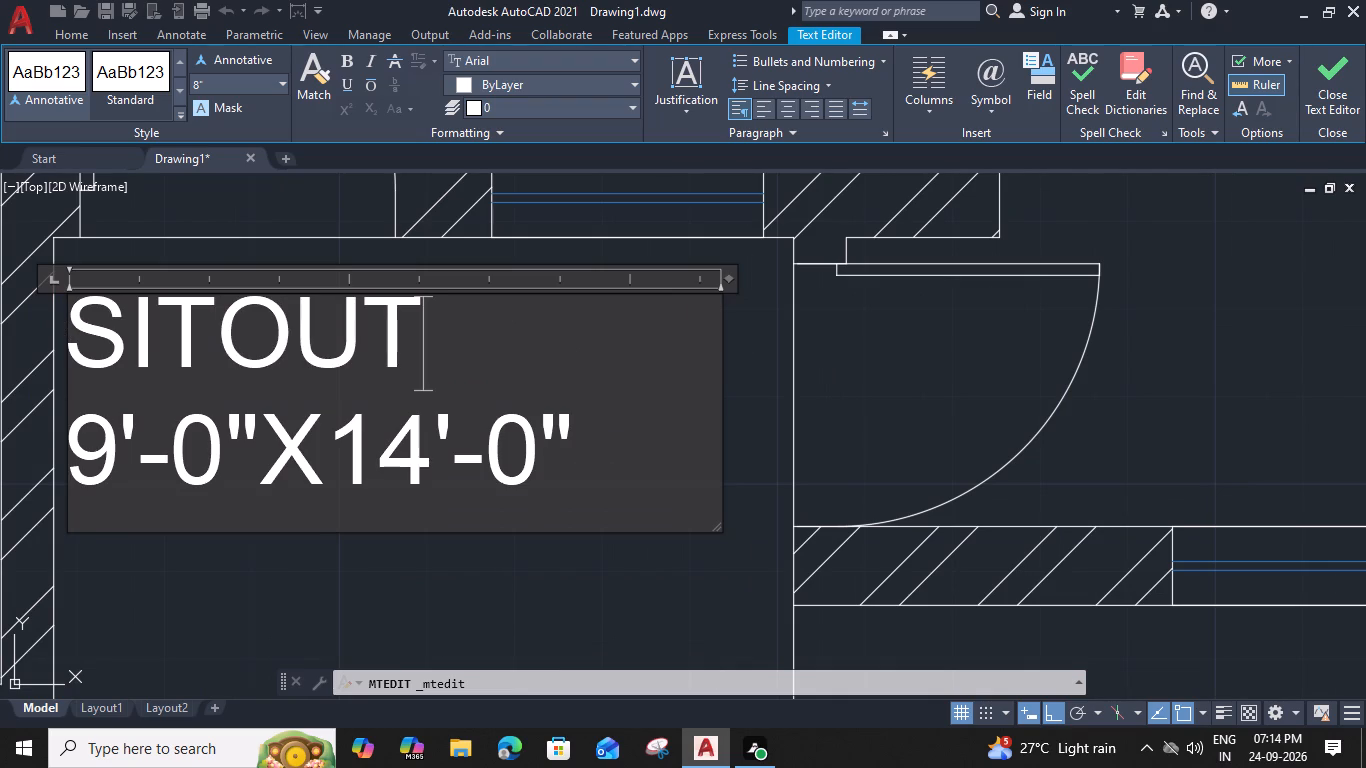
{"action": "left_click", "coordinate": [315, 539]}
Measure the sitout's clear width and depth.
{"action": "scroll", "coordinate": [337, 479], "scroll_direction": "down", "scroll_amount": 2}
{"action": "middle_click_drag", "start_coordinate": [340, 455], "coordinate": [489, 411]}
{"action": "key", "text": "m"}
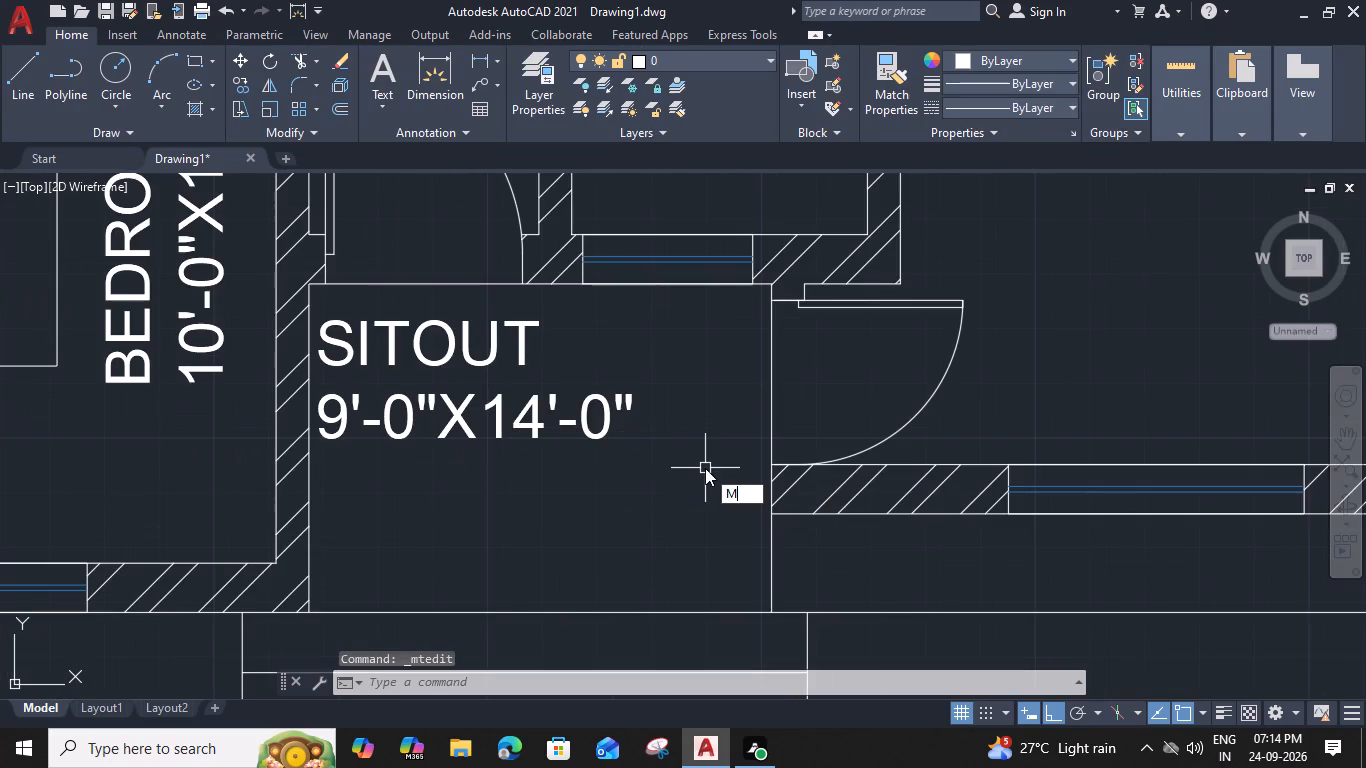
{"action": "type", "text": "EA"}
{"action": "key", "text": "space"}
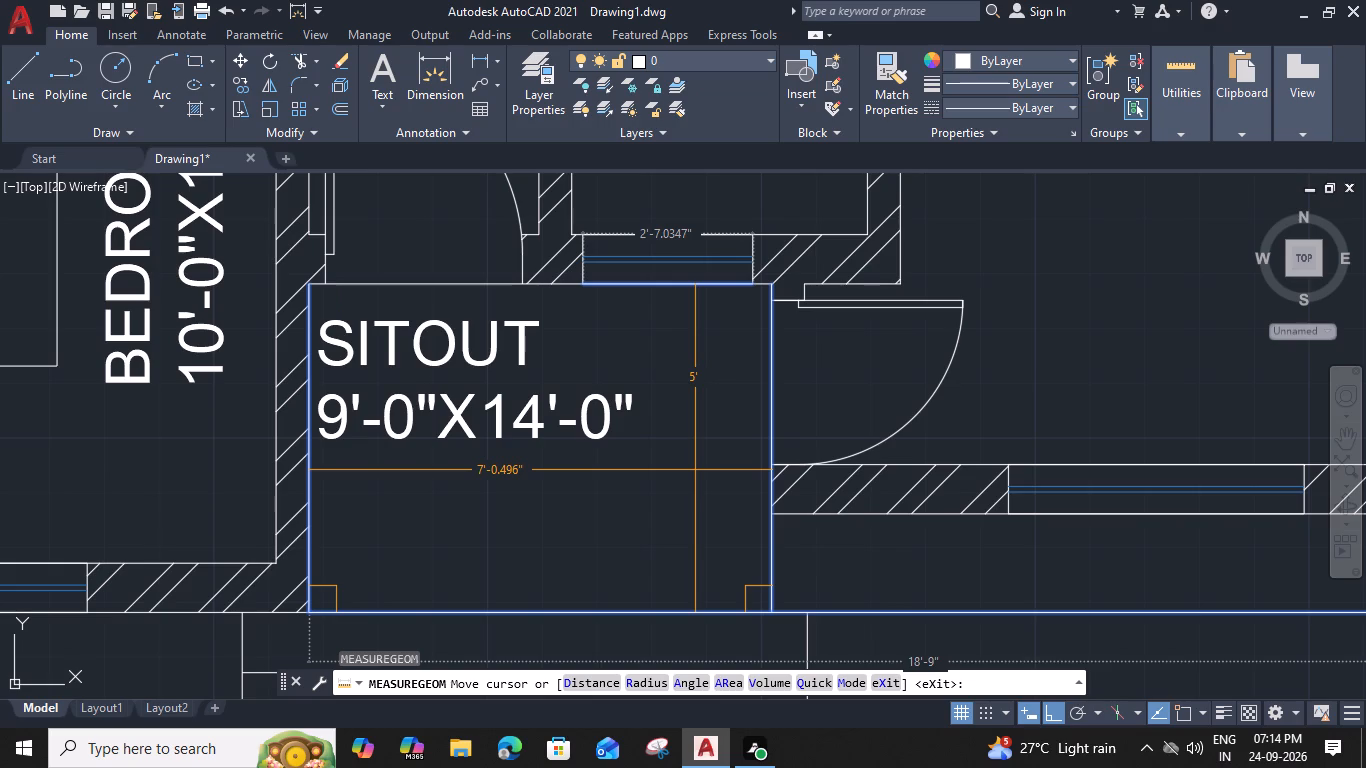
{"action": "key", "text": "Escape"}
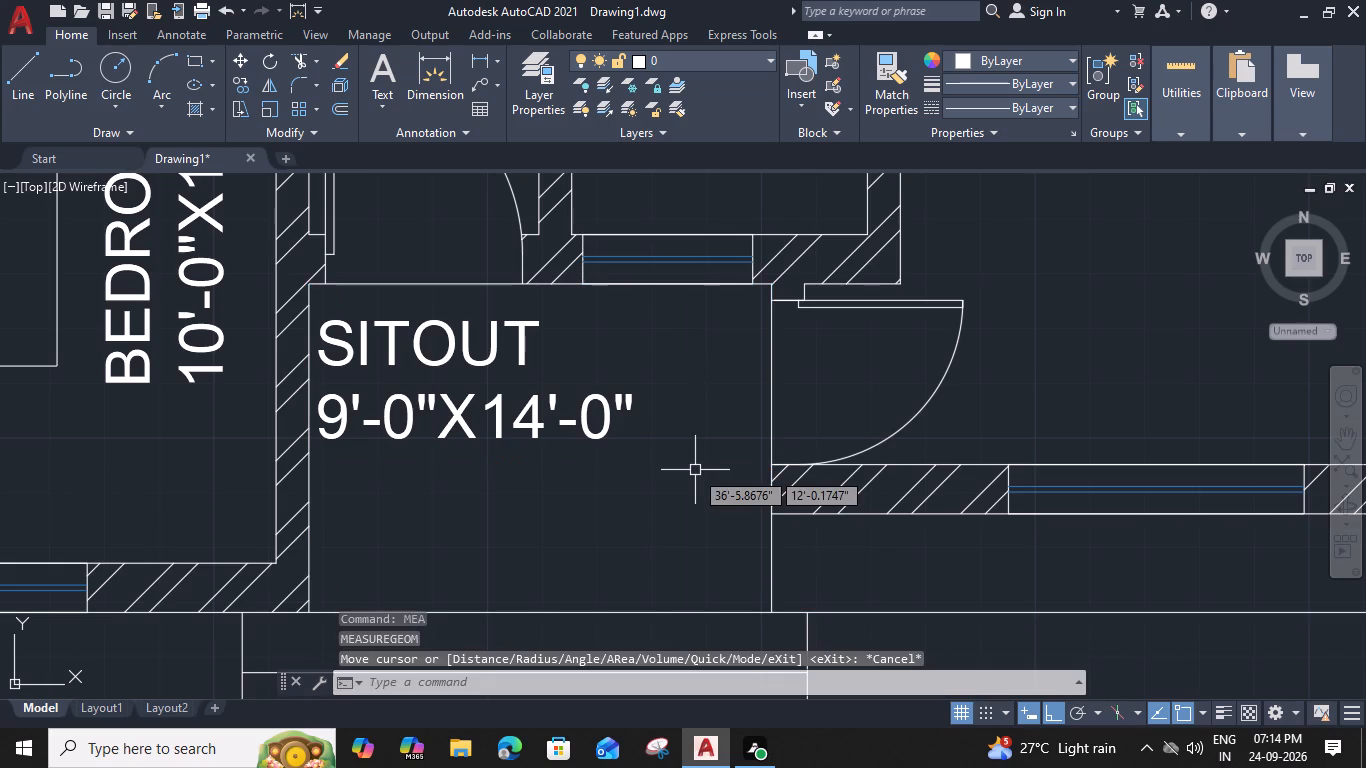
Set the size line of the SITOUT label to 7'-6"X5'-0".
{"action": "double_click", "coordinate": [472, 416]}
{"action": "left_click", "coordinate": [446, 416]}
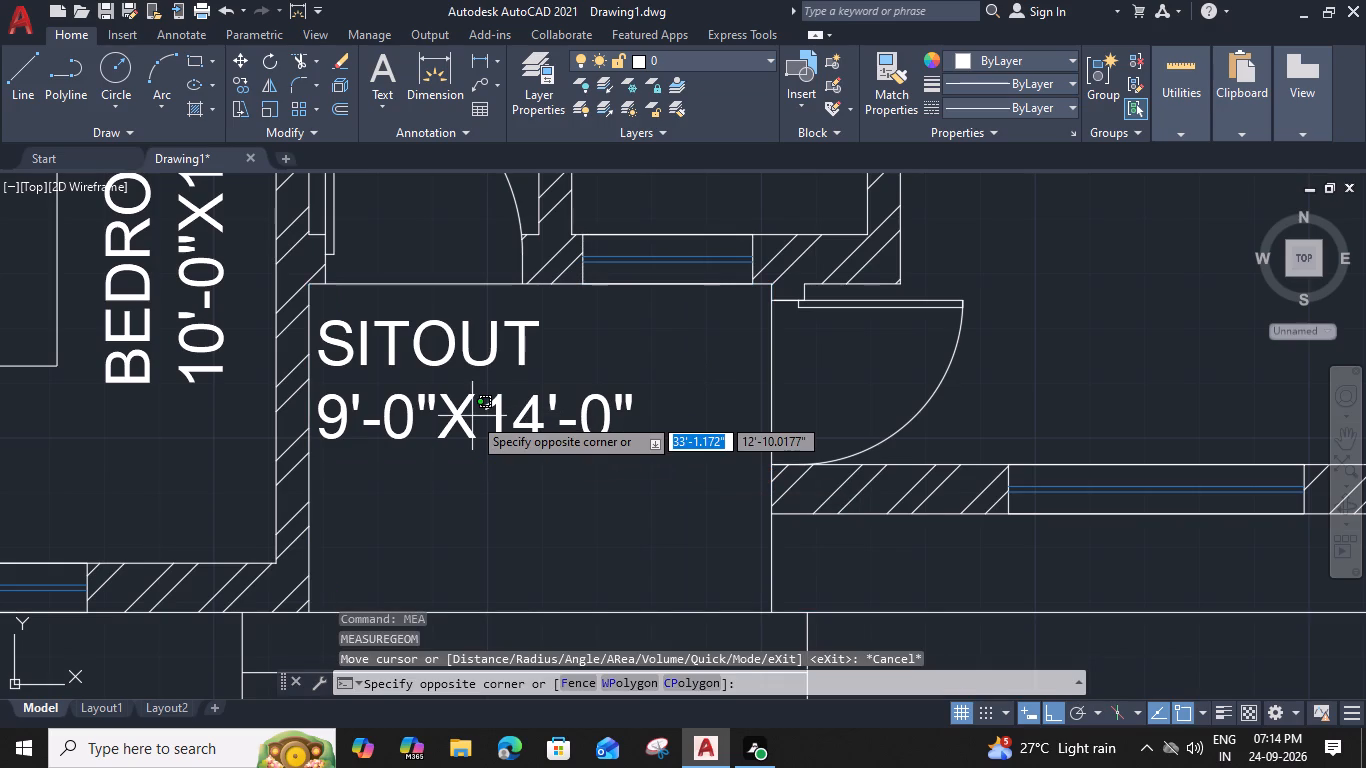
{"action": "double_click", "coordinate": [446, 416]}
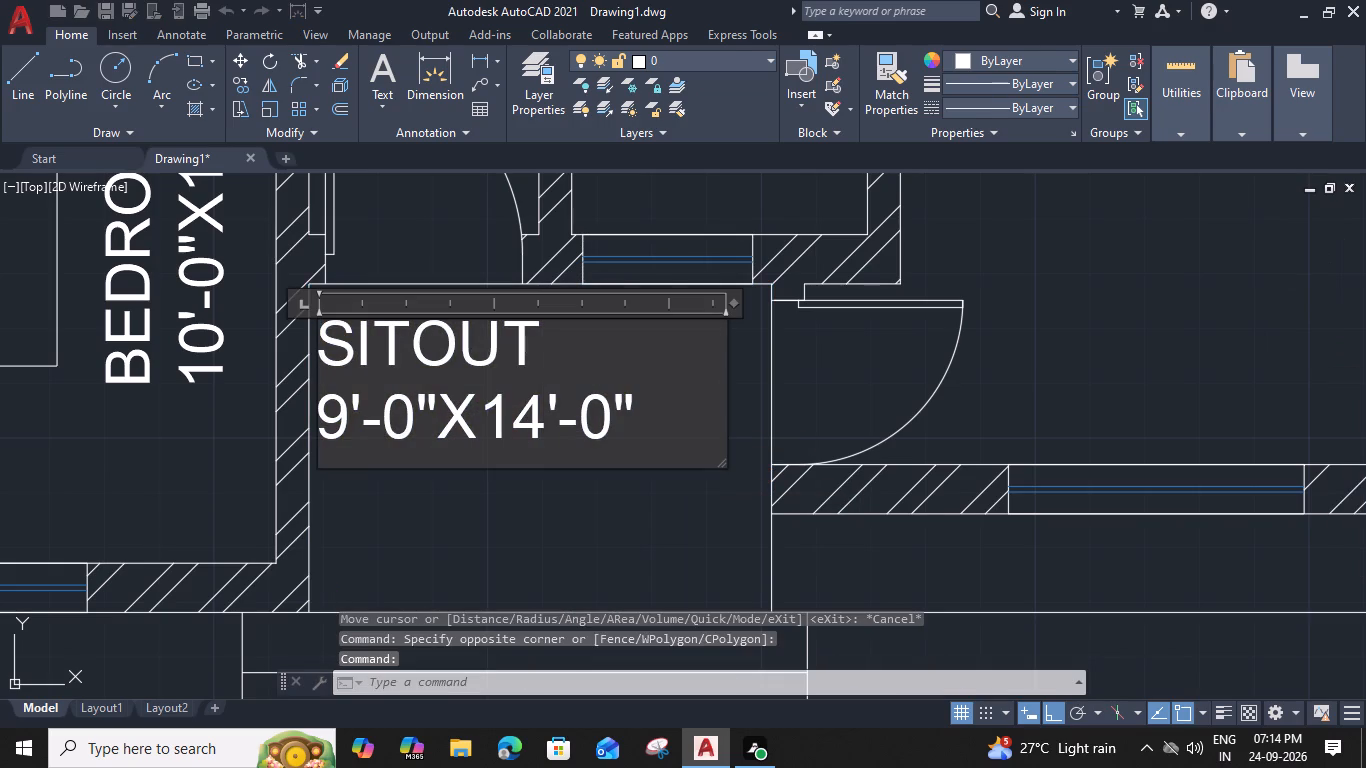
{"action": "left_click", "coordinate": [342, 428]}
{"action": "key", "text": "BackSpace"}
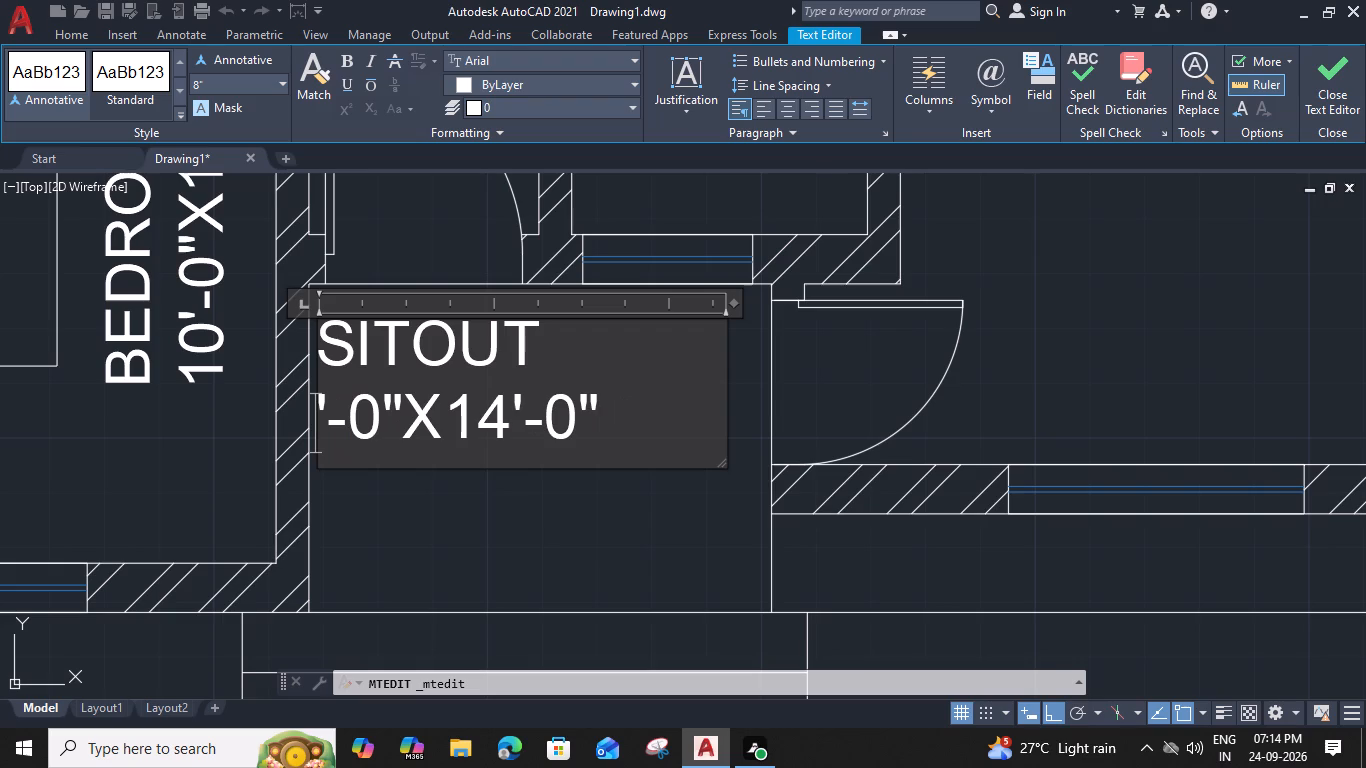
{"action": "key", "text": "7"}
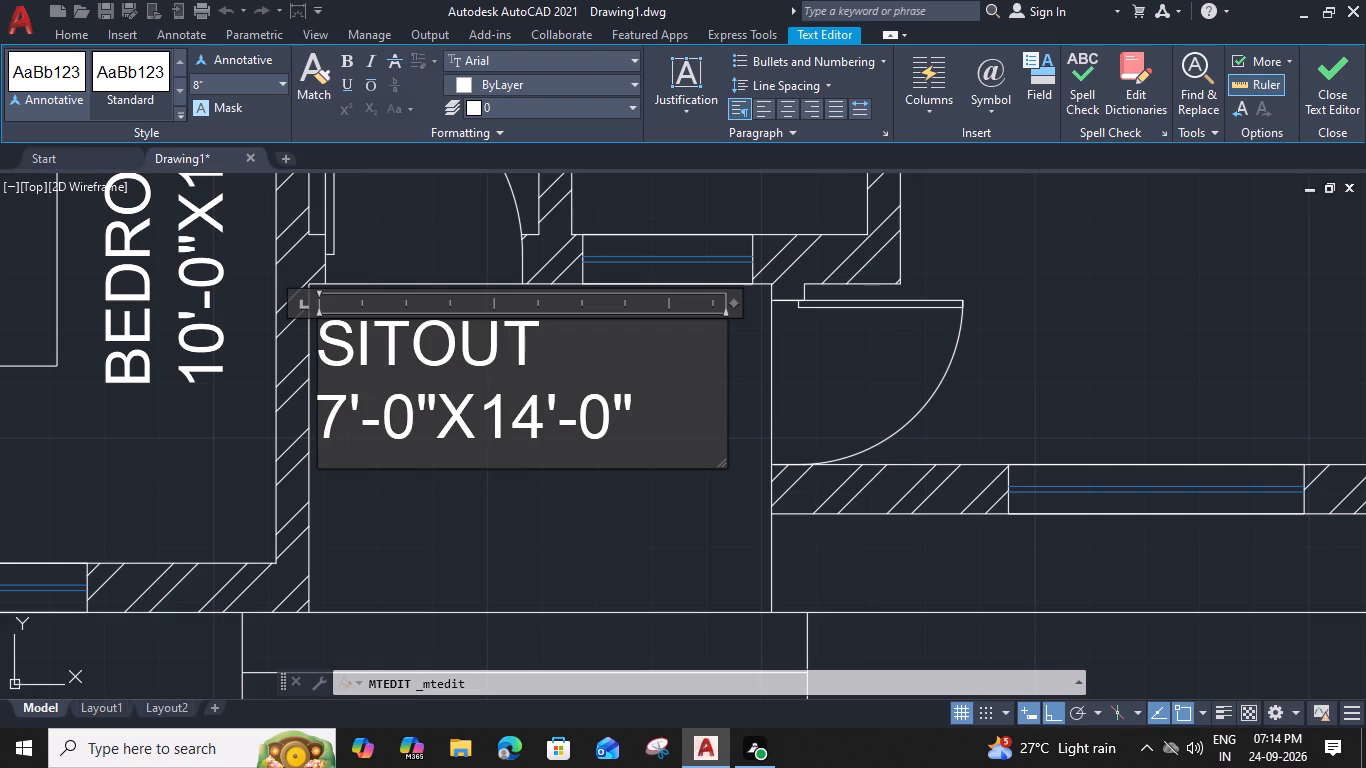
{"action": "left_click", "coordinate": [414, 445]}
{"action": "key", "text": "BackSpace"}
{"action": "key", "text": "6"}
{"action": "left_click", "coordinate": [539, 434]}
{"action": "left_click", "coordinate": [539, 434]}
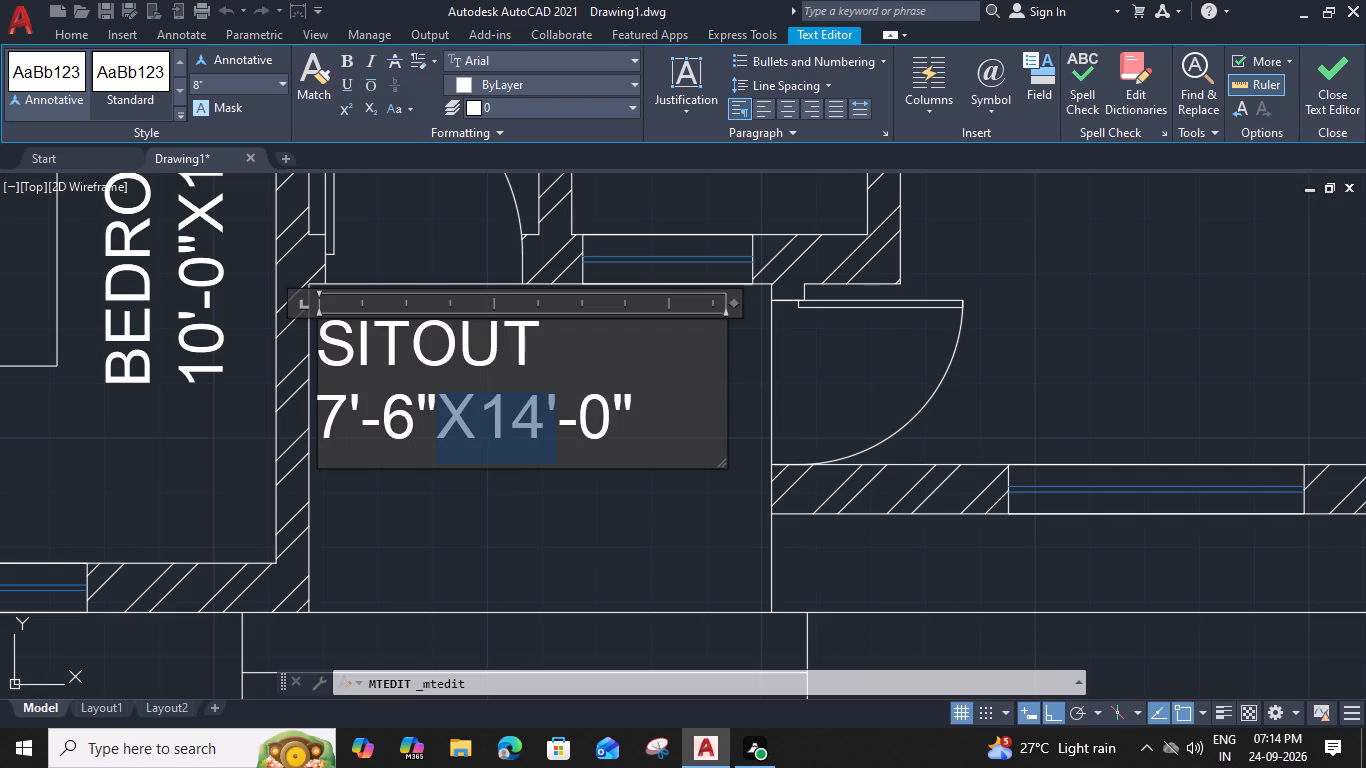
{"action": "left_click", "coordinate": [538, 428]}
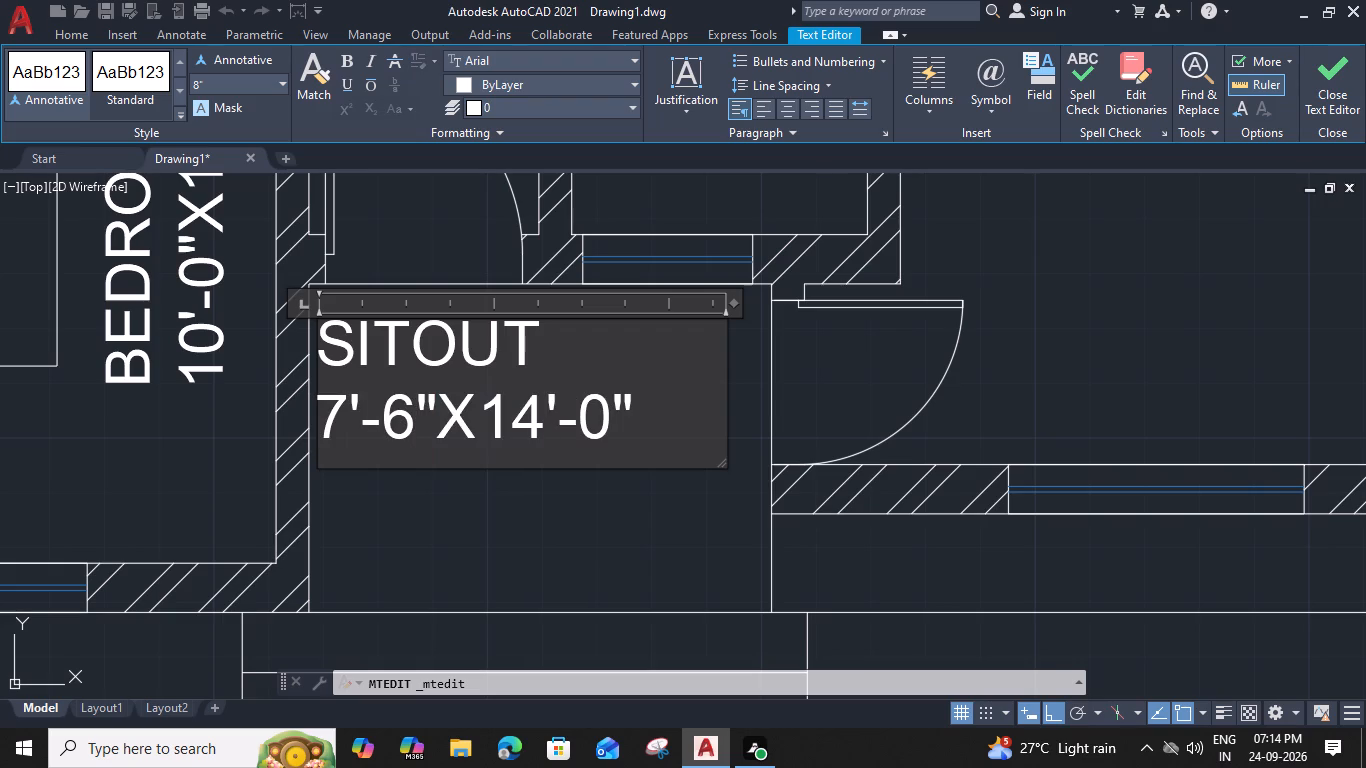
{"action": "key", "text": "BackSpace"}
{"action": "key", "text": "BackSpace"}
{"action": "key", "text": "5"}
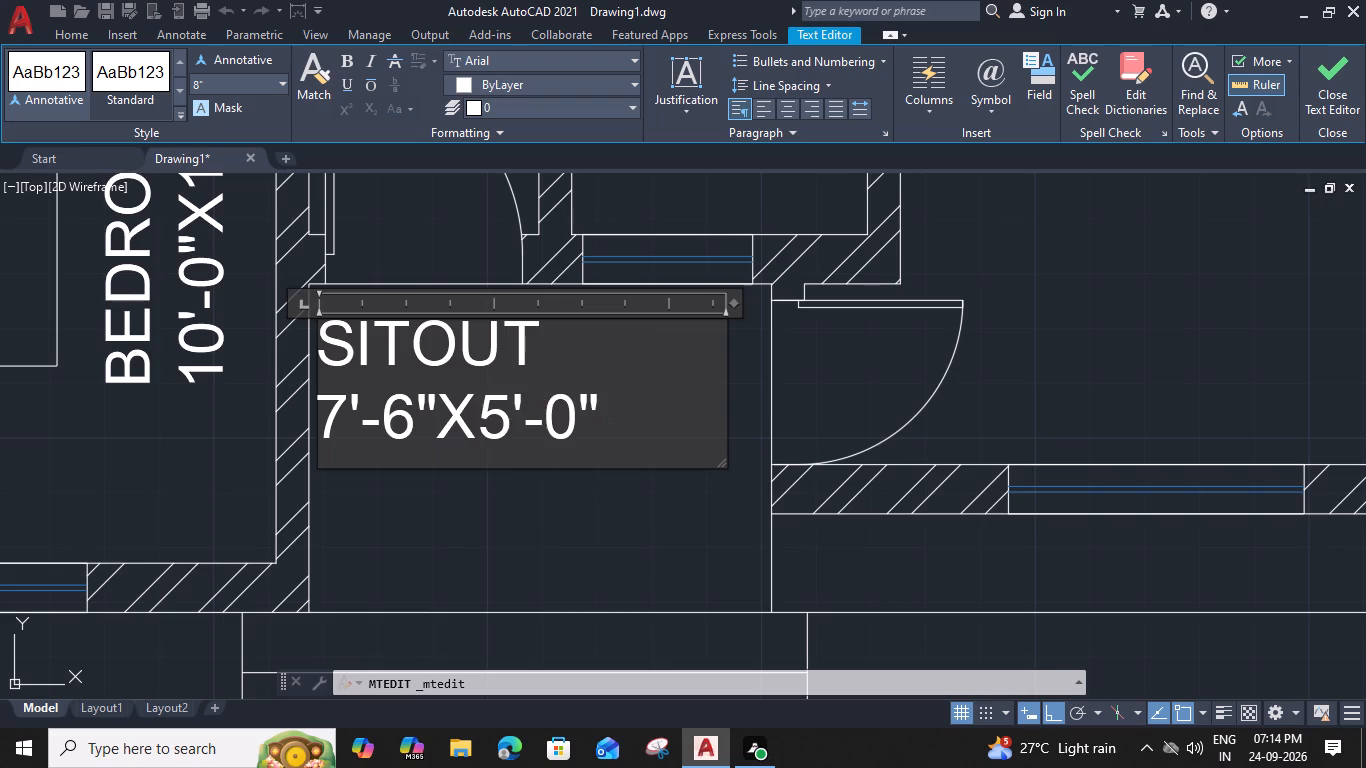
Narrow the SITOUT label's text frame to fit its size line, indent the room name by two spaces, and finish the edit.
{"action": "left_click_drag", "start_coordinate": [730, 304], "coordinate": [615, 305]}
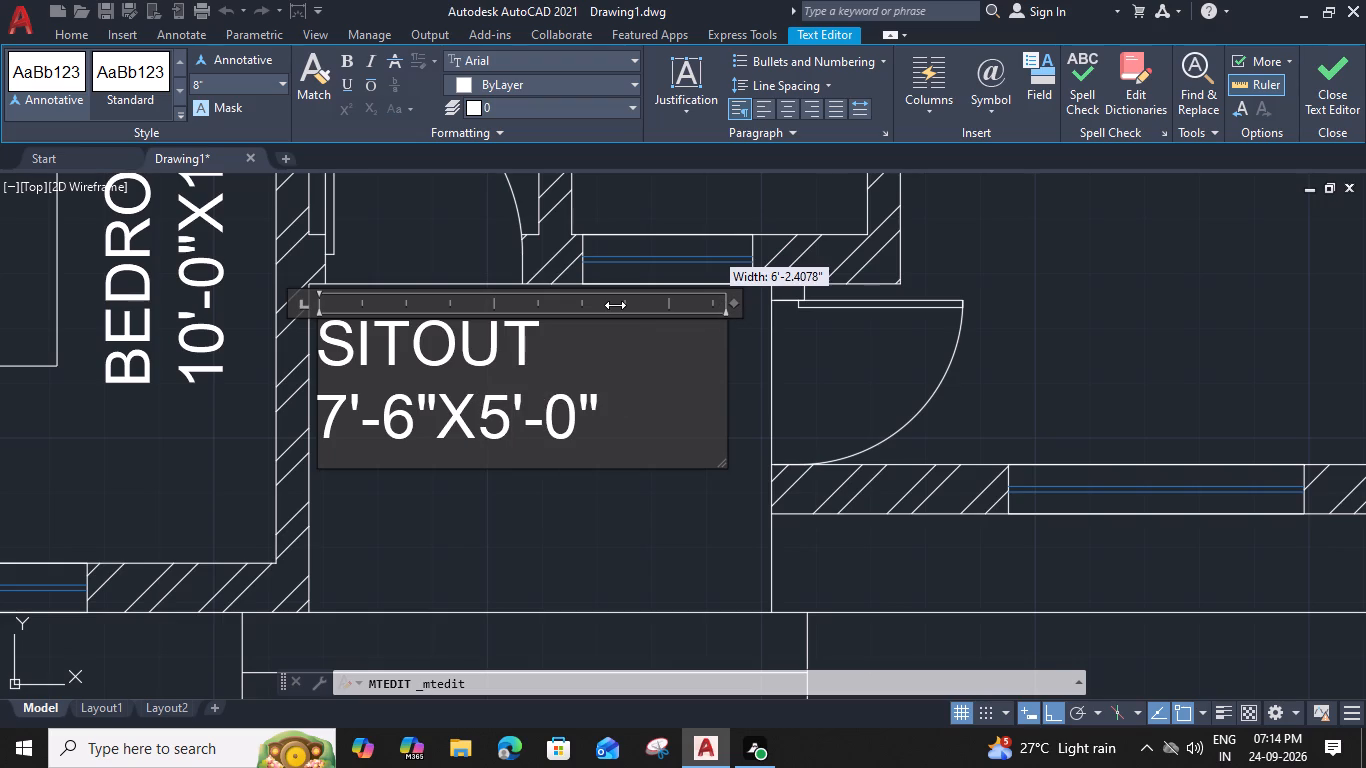
{"action": "left_click_drag", "start_coordinate": [615, 305], "coordinate": [602, 306]}
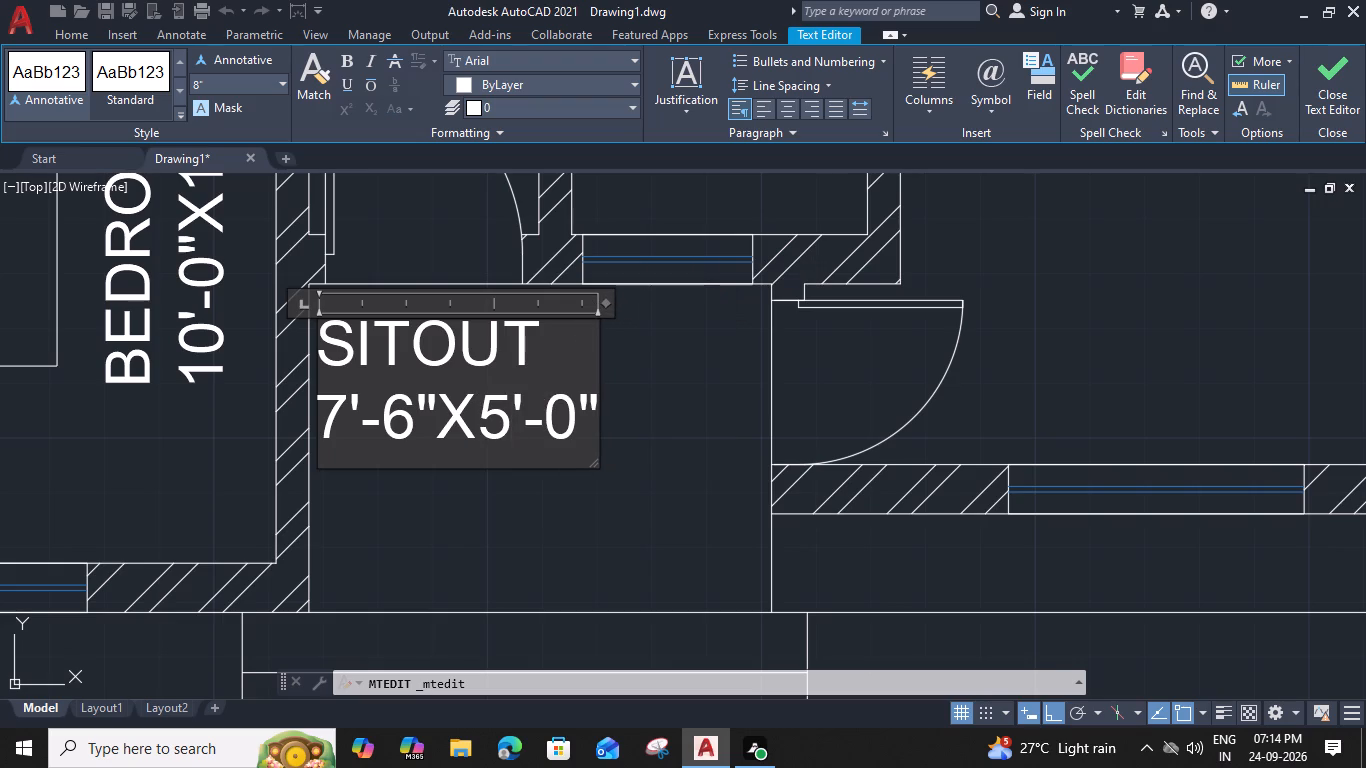
{"action": "left_click", "coordinate": [336, 348]}
{"action": "left_click", "coordinate": [332, 348]}
{"action": "key", "text": "space"}
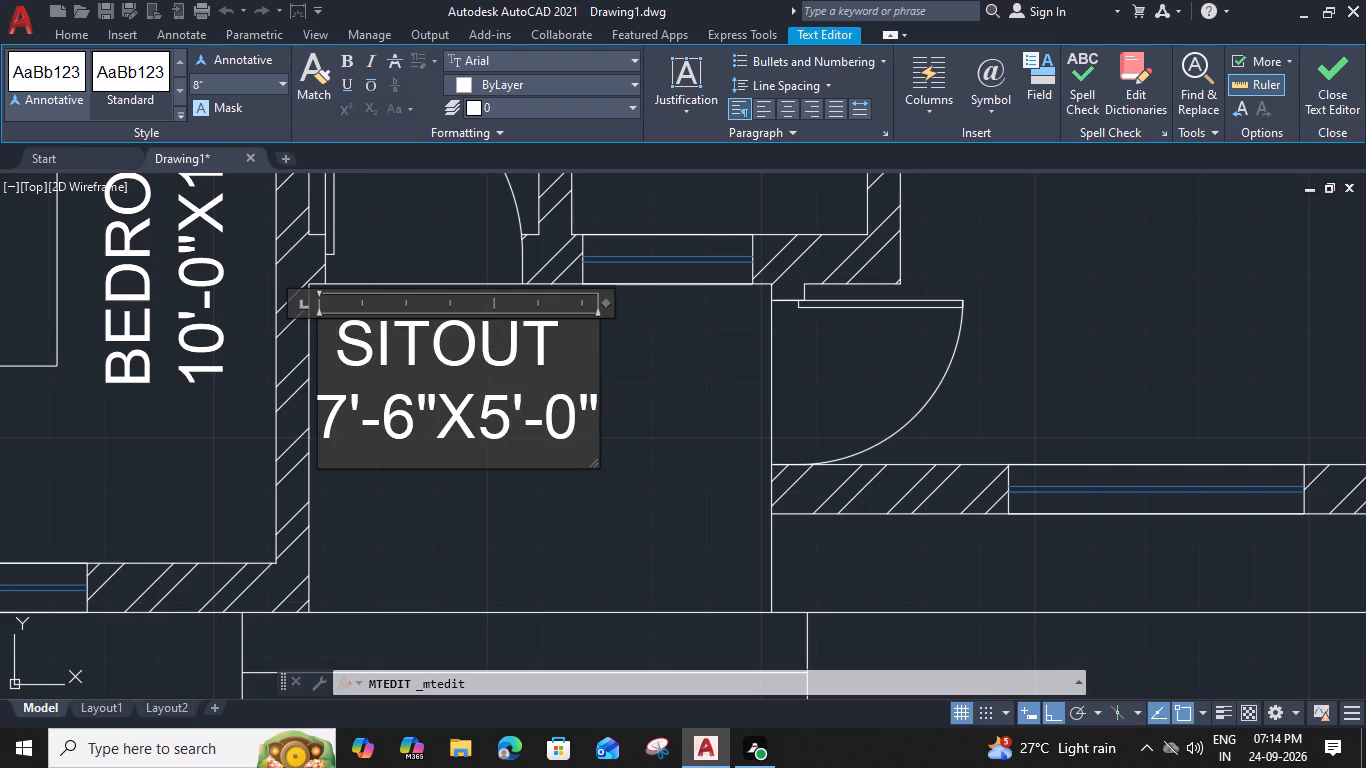
{"action": "key", "text": "space"}
{"action": "left_click", "coordinate": [505, 504]}
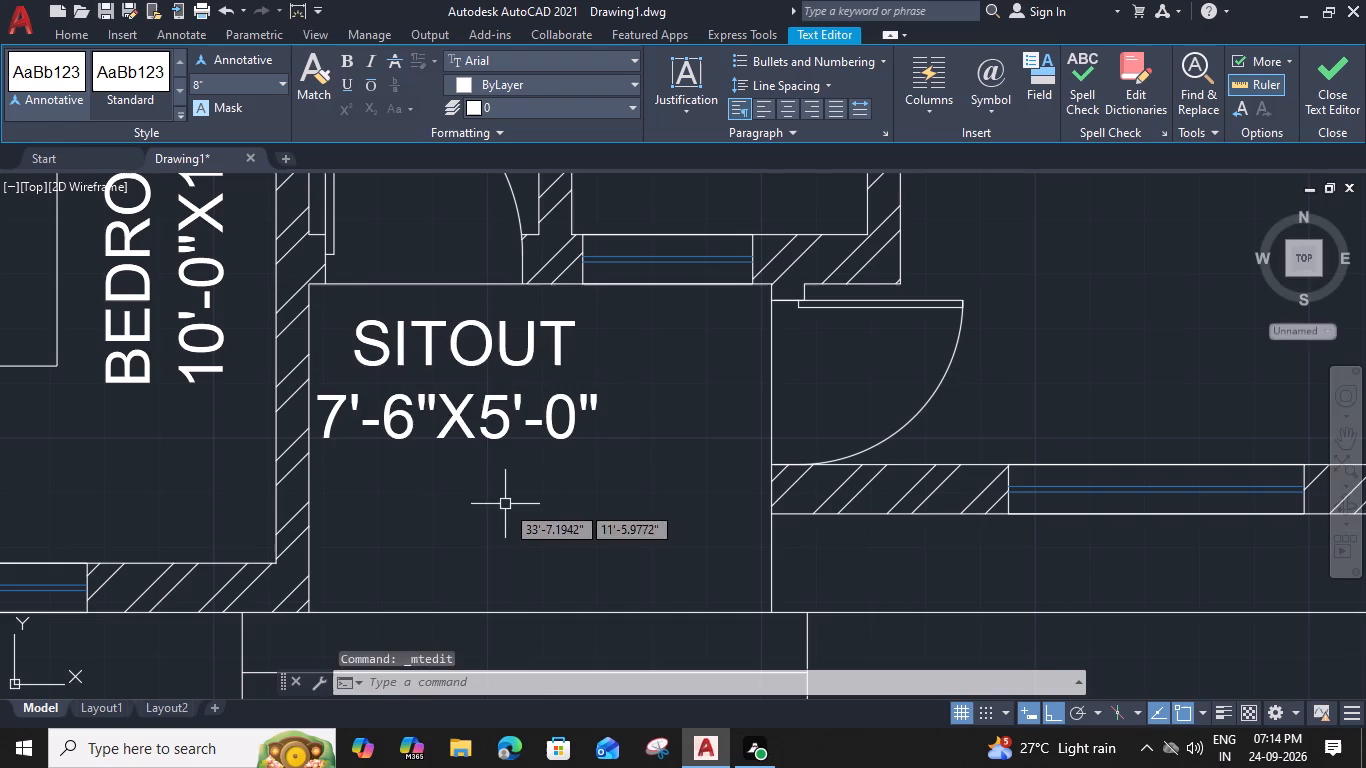
Move the SITOUT label about 1'-3" east and about 1'-6" south within the sitout.
{"action": "left_click", "coordinate": [493, 430]}
{"action": "key", "text": "m"}
{"action": "key", "text": "space"}
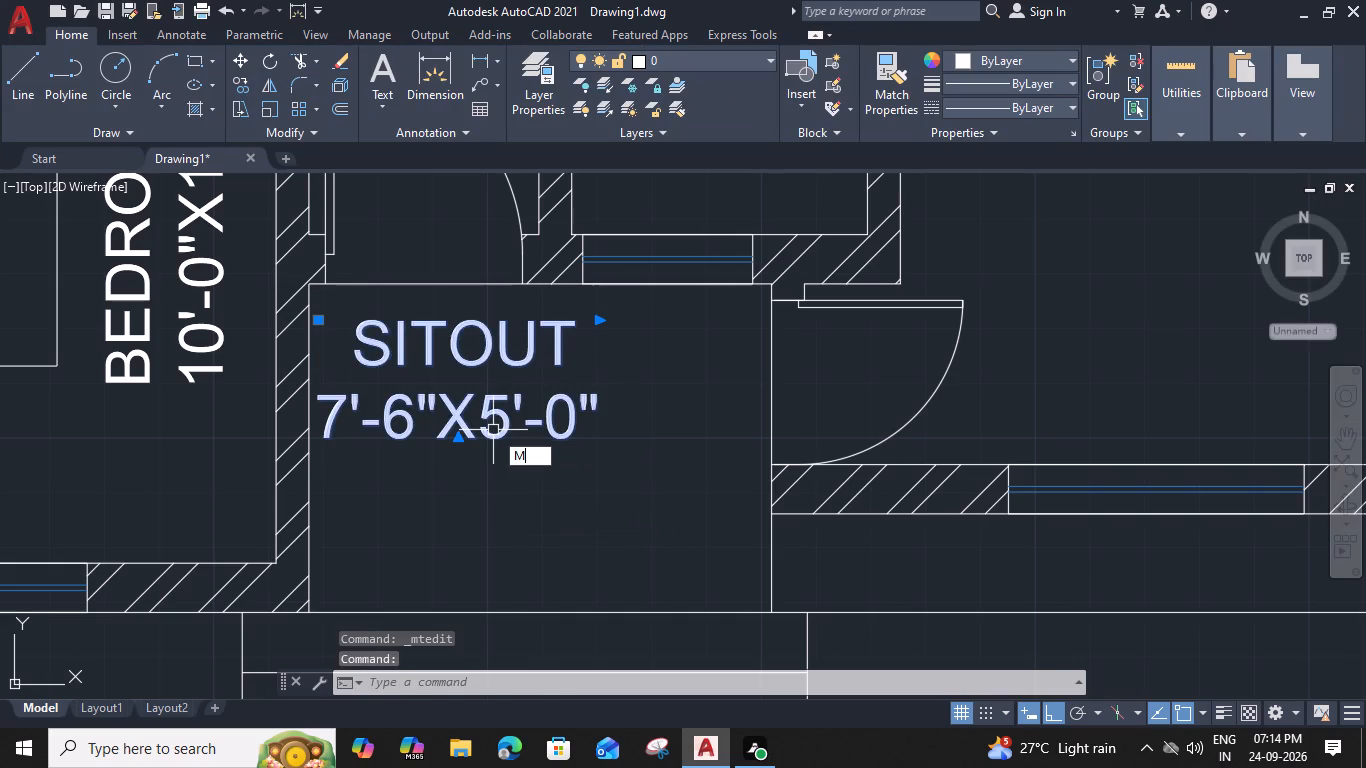
{"action": "left_click", "coordinate": [573, 408]}
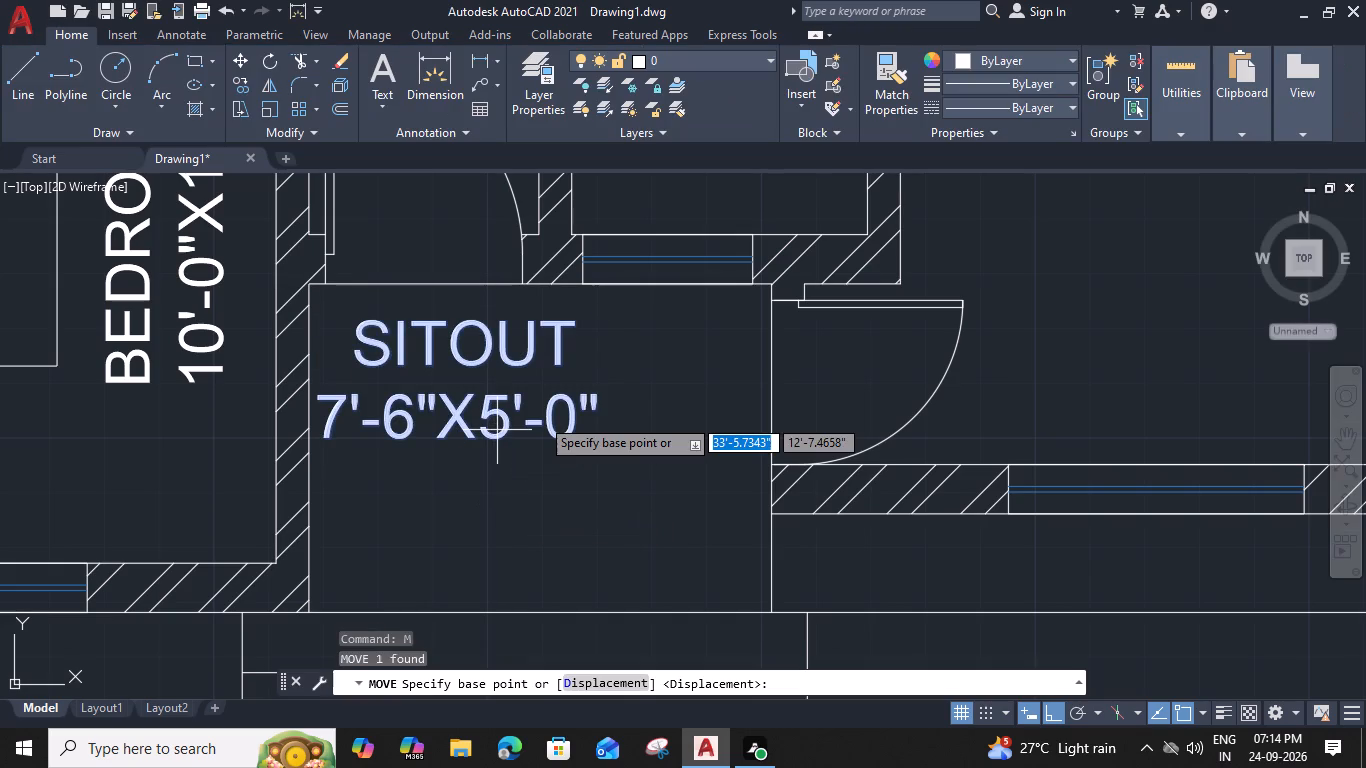
{"action": "left_click", "coordinate": [654, 409]}
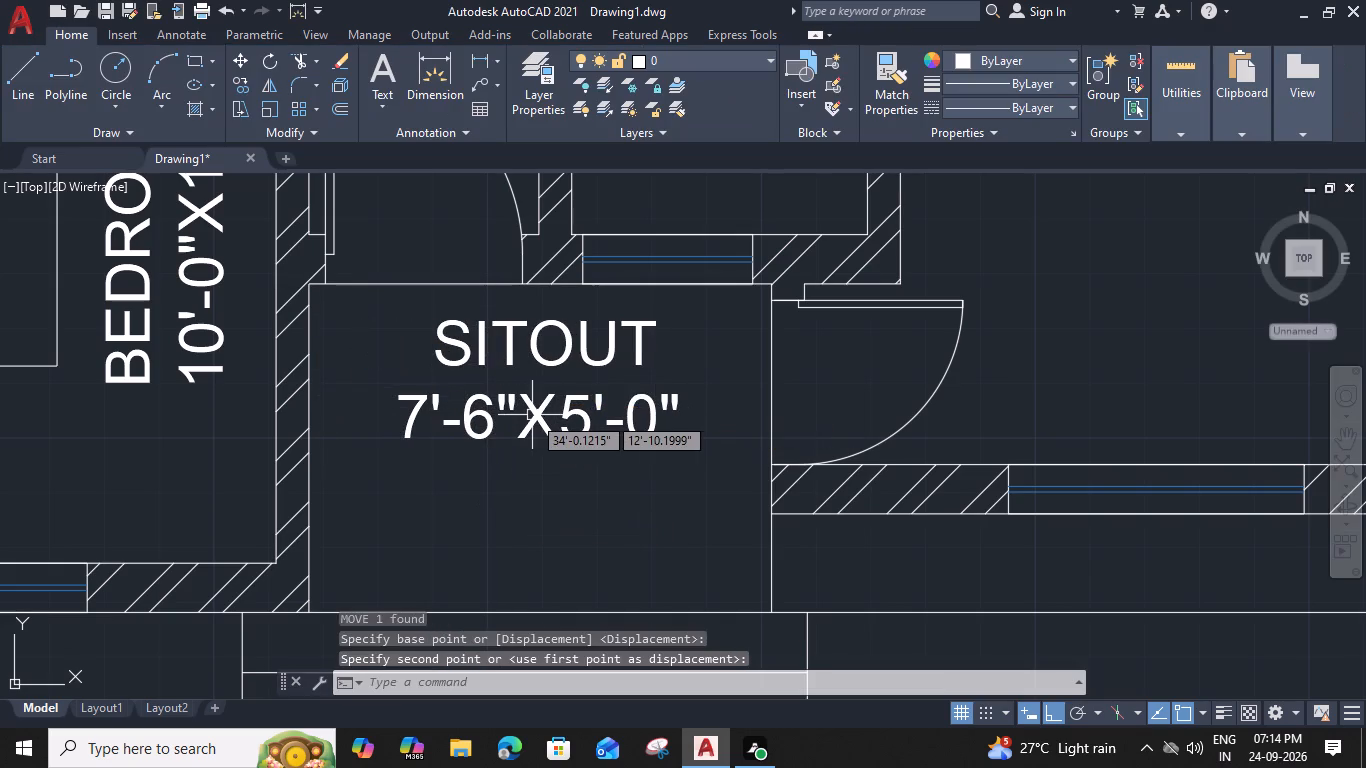
{"action": "left_click", "coordinate": [540, 418]}
{"action": "type", "text": "M"}
{"action": "key", "text": "space"}
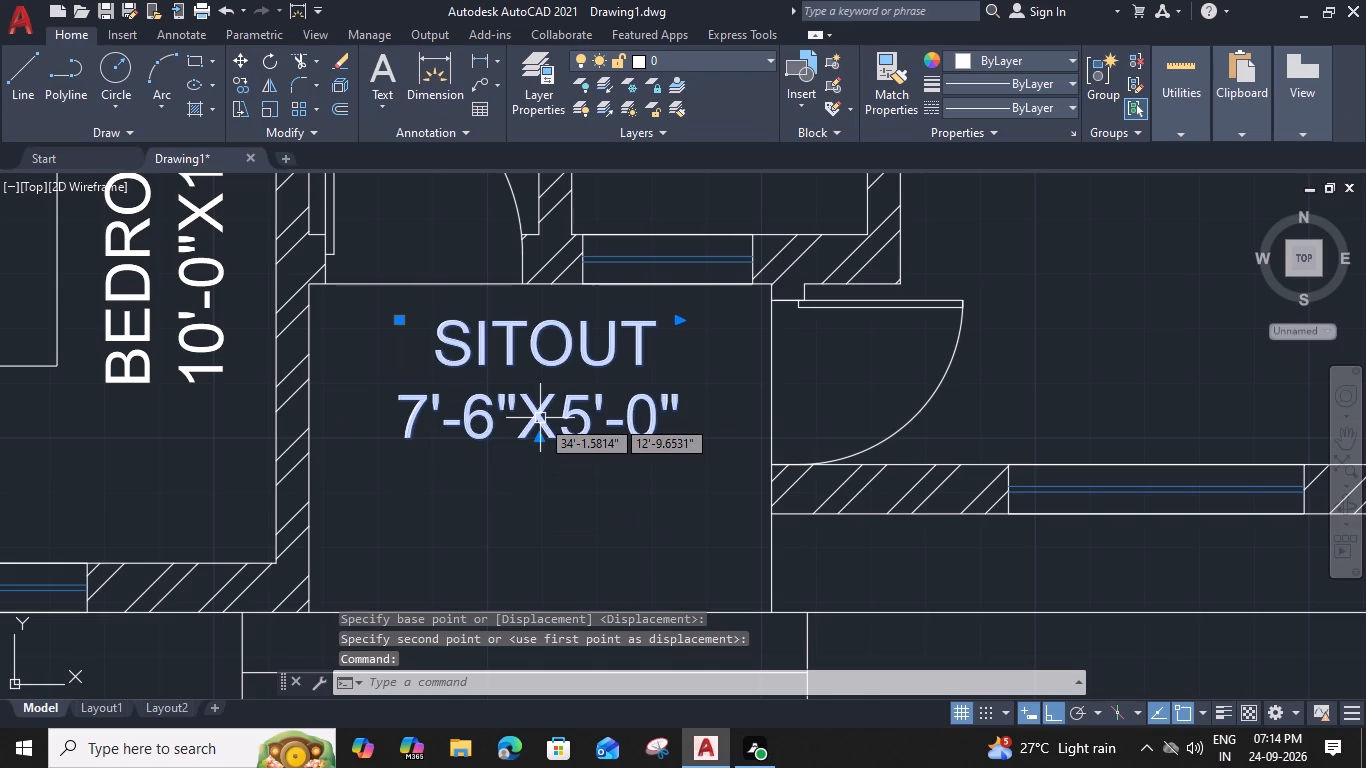
{"action": "left_click", "coordinate": [537, 417]}
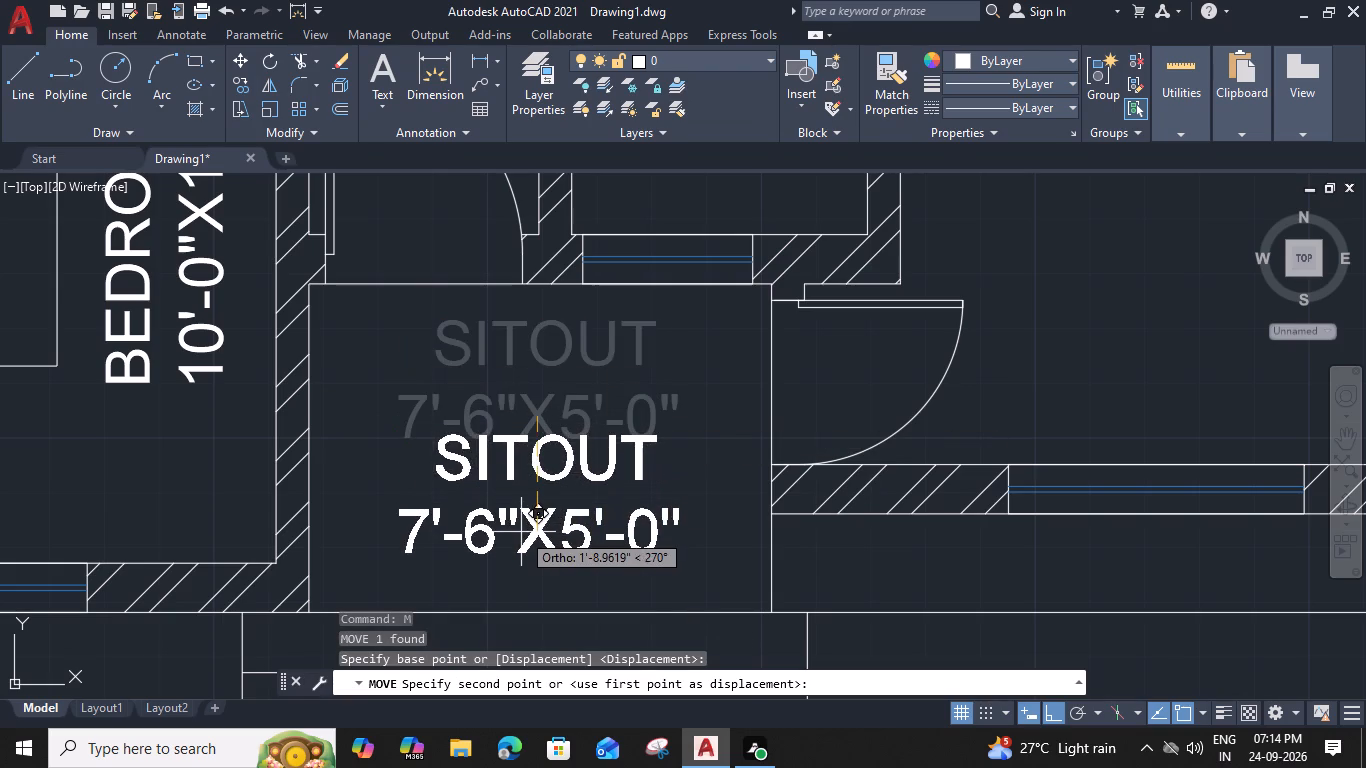
{"action": "left_click", "coordinate": [521, 518]}
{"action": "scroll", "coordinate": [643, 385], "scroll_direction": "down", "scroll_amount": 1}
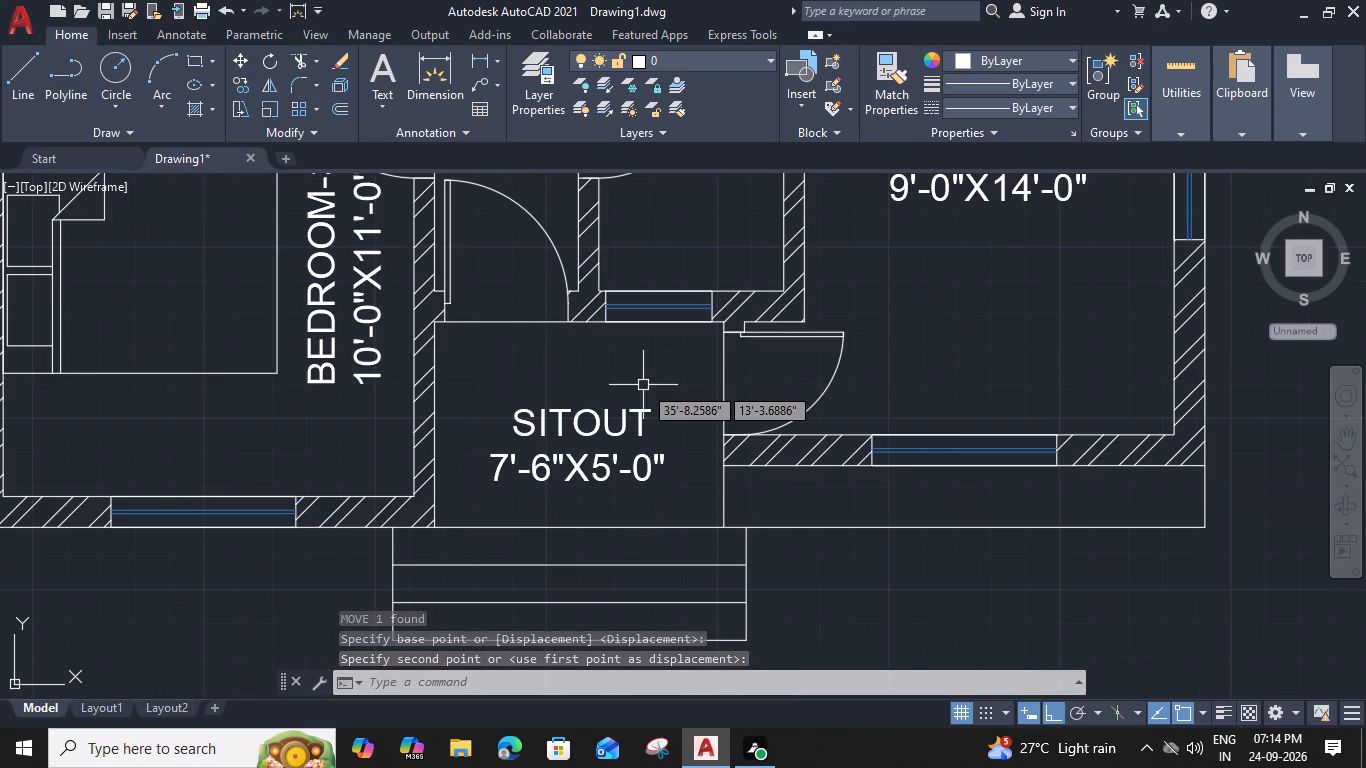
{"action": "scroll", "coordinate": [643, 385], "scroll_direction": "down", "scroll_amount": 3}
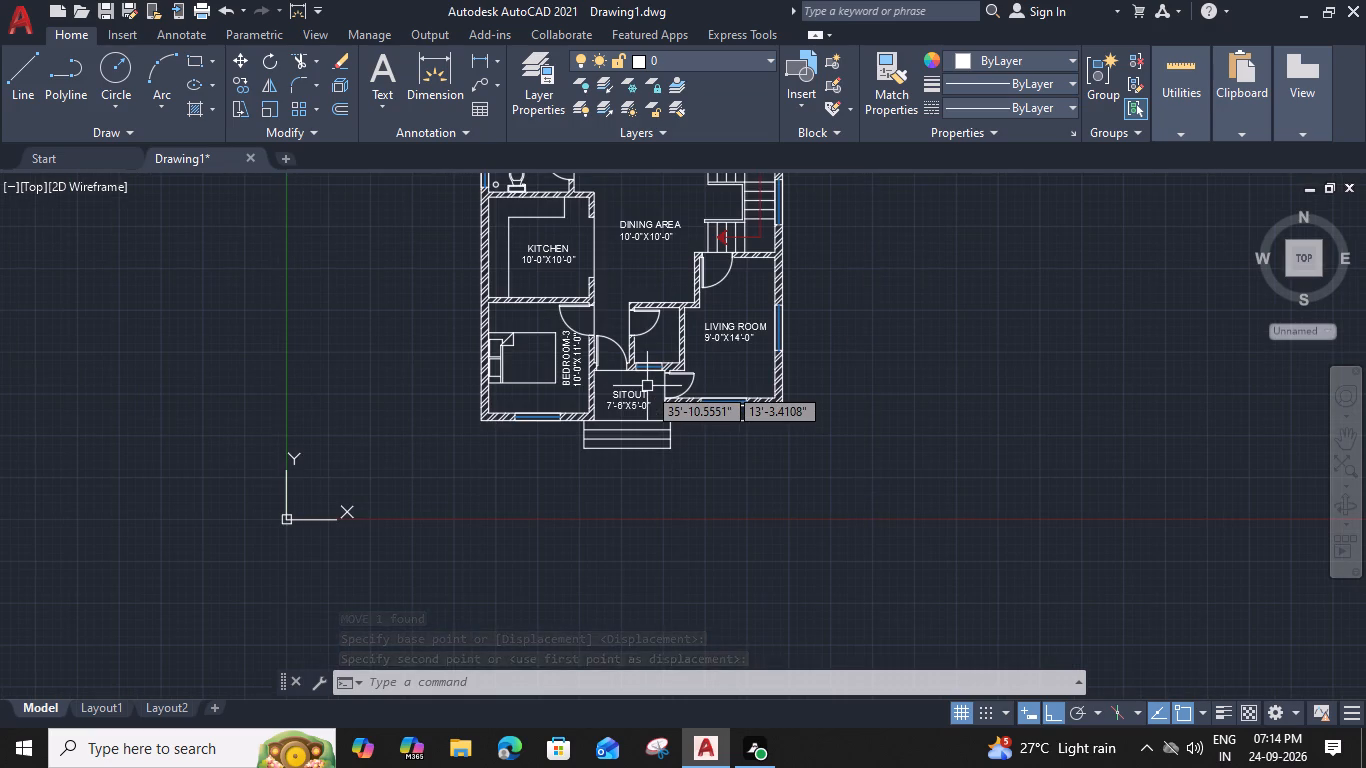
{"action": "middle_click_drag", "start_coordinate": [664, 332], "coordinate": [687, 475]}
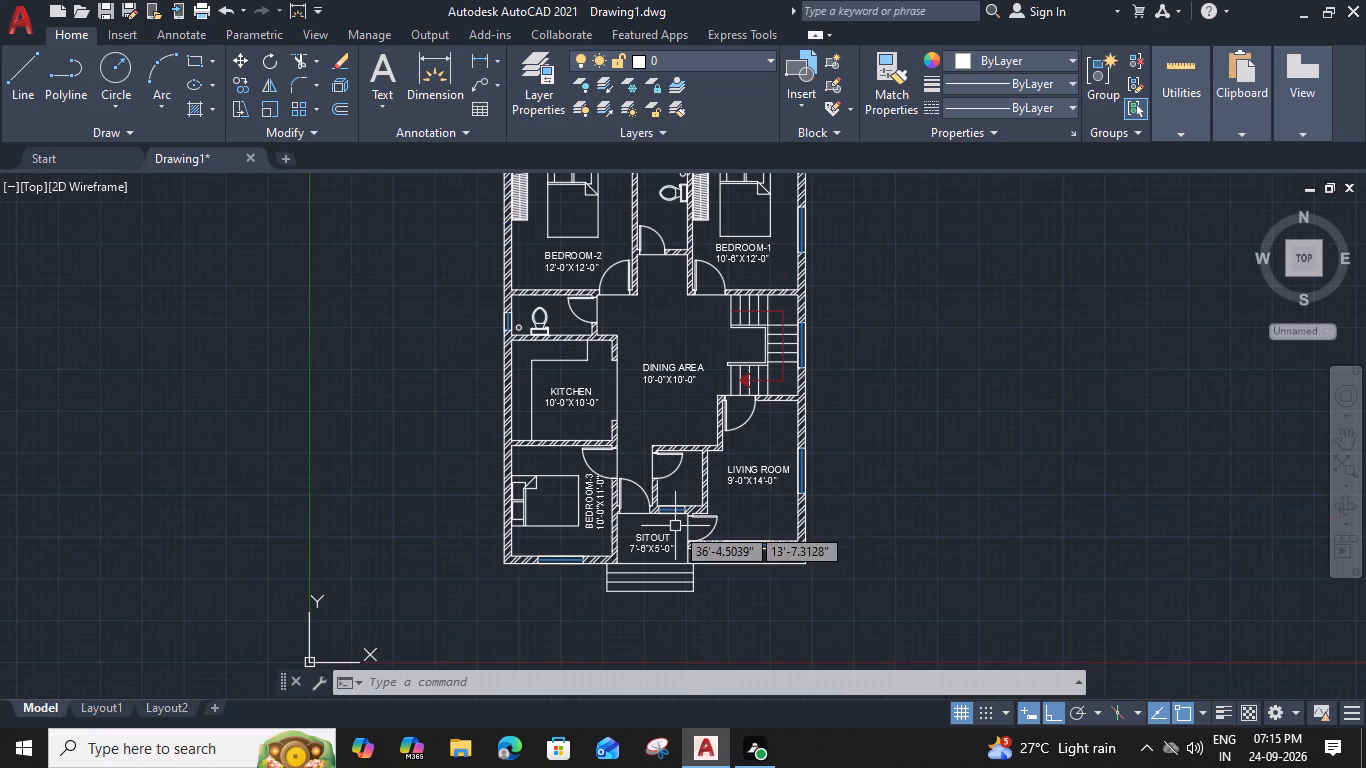
Copy the SITOUT label north toward the small room directly above the sitout.
{"action": "scroll", "coordinate": [665, 527], "scroll_direction": "up", "scroll_amount": 2}
{"action": "left_click", "coordinate": [656, 564]}
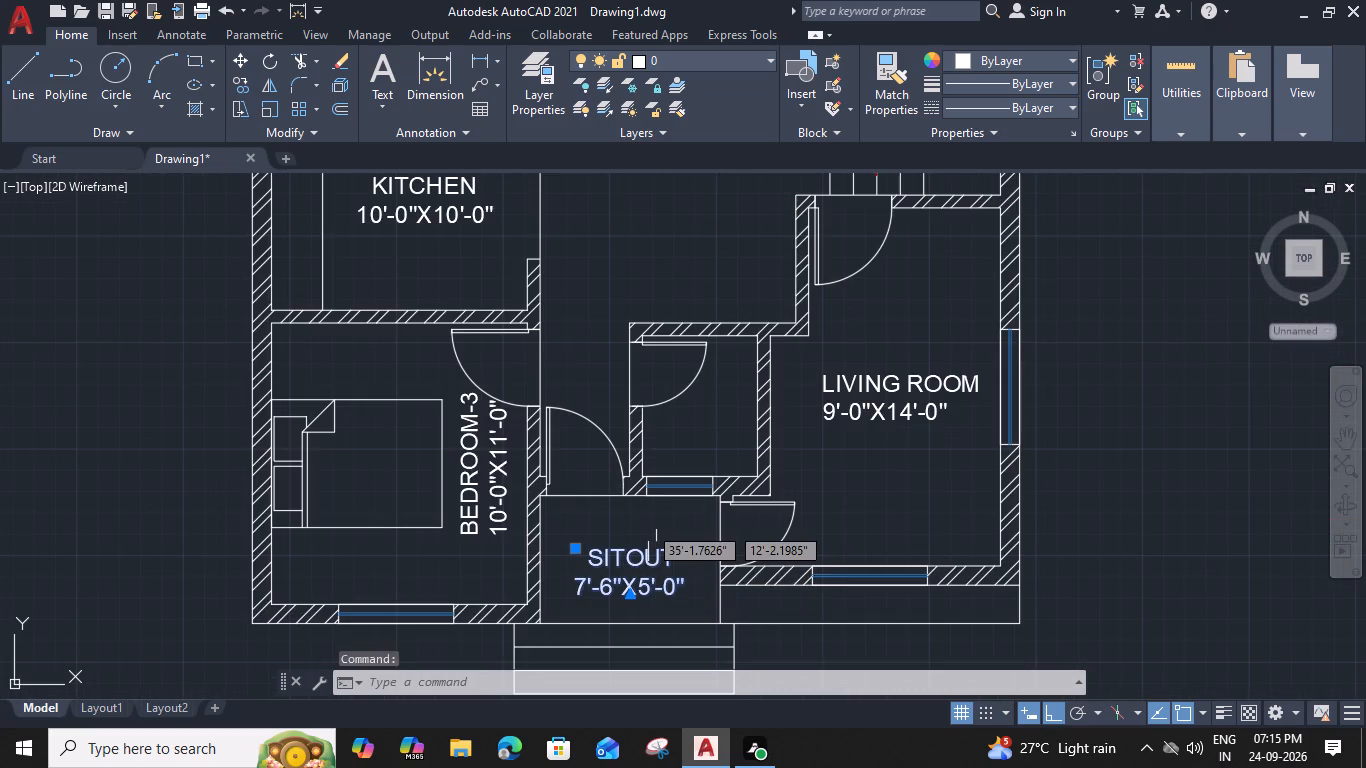
{"action": "key", "text": "c"}
{"action": "type", "text": "O"}
{"action": "key", "text": "space"}
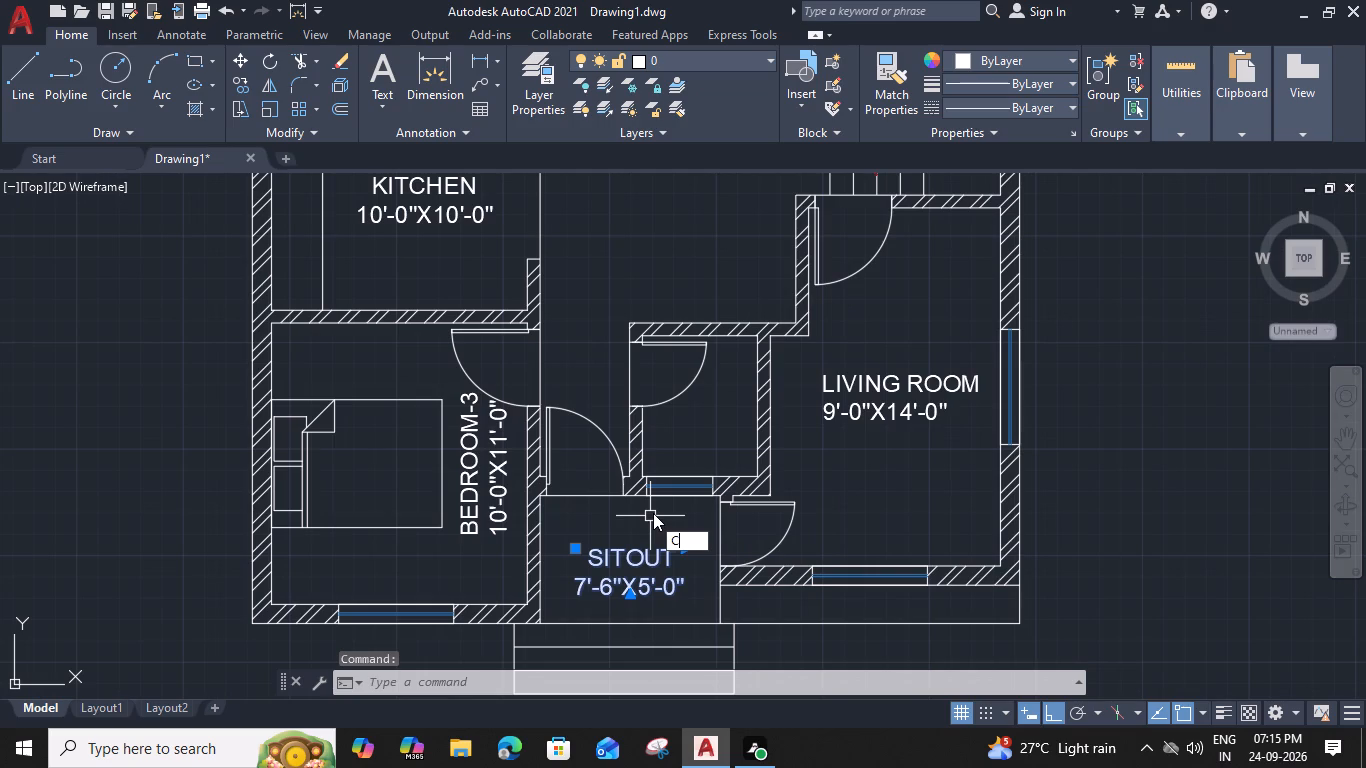
{"action": "left_click", "coordinate": [716, 562]}
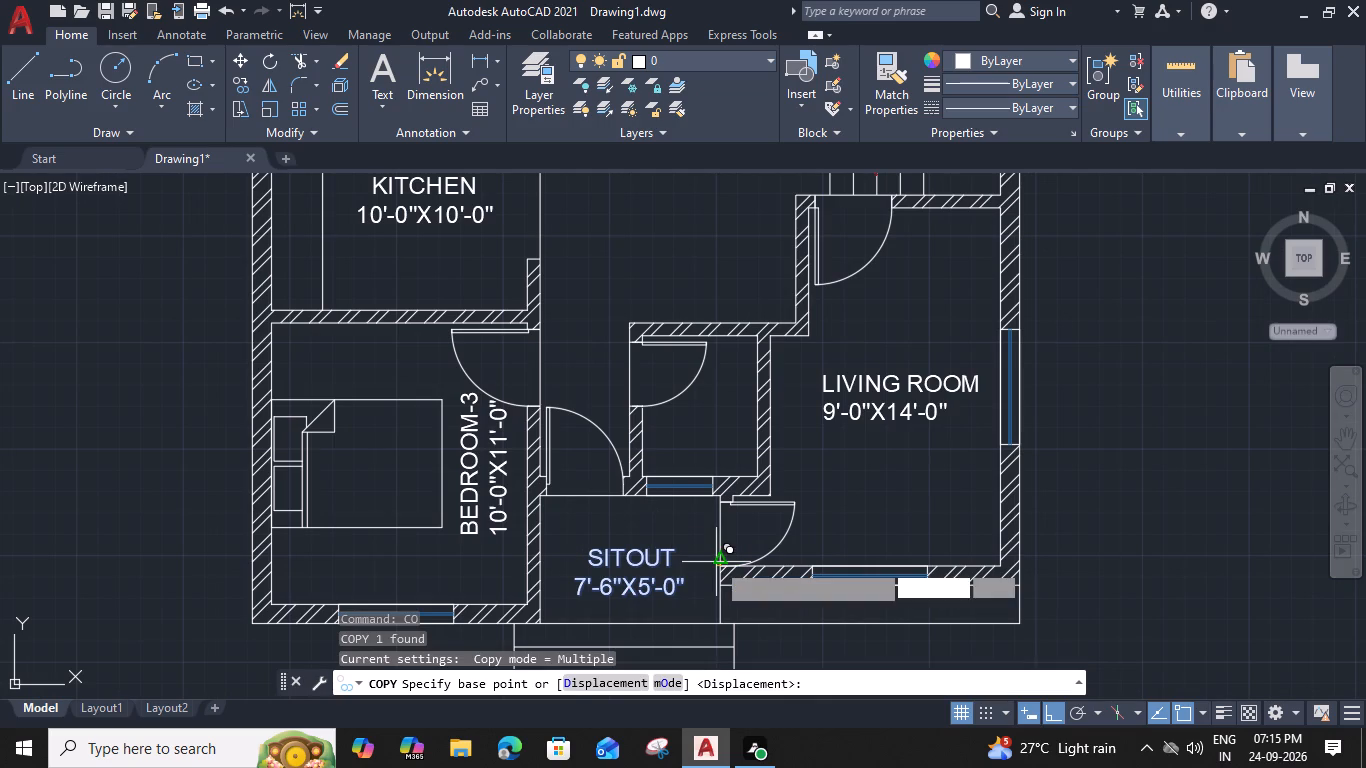
{"action": "left_click", "coordinate": [758, 441]}
{"action": "key", "text": "Escape"}
Move the copied SITOUT label east so it sits between the small room's side walls.
{"action": "left_click", "coordinate": [702, 433]}
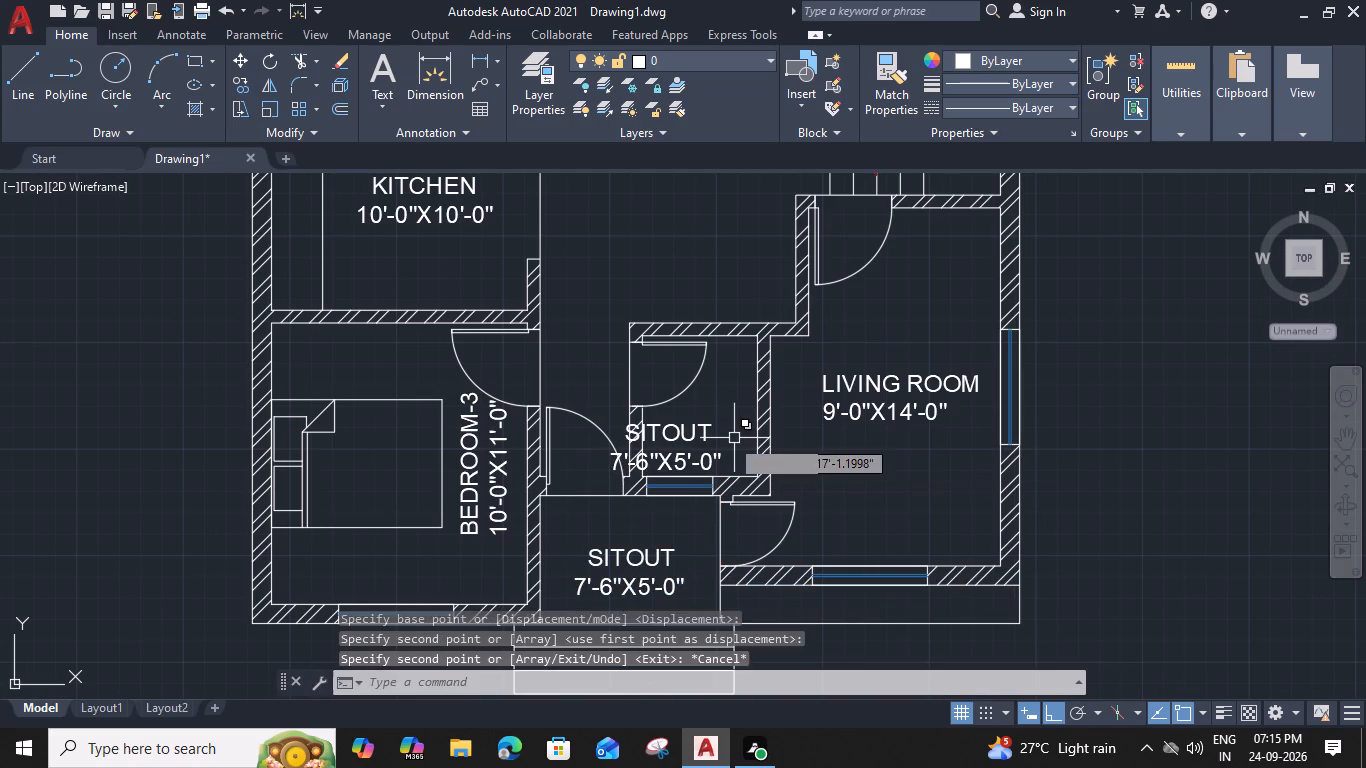
{"action": "type", "text": "M"}
{"action": "key", "text": "space"}
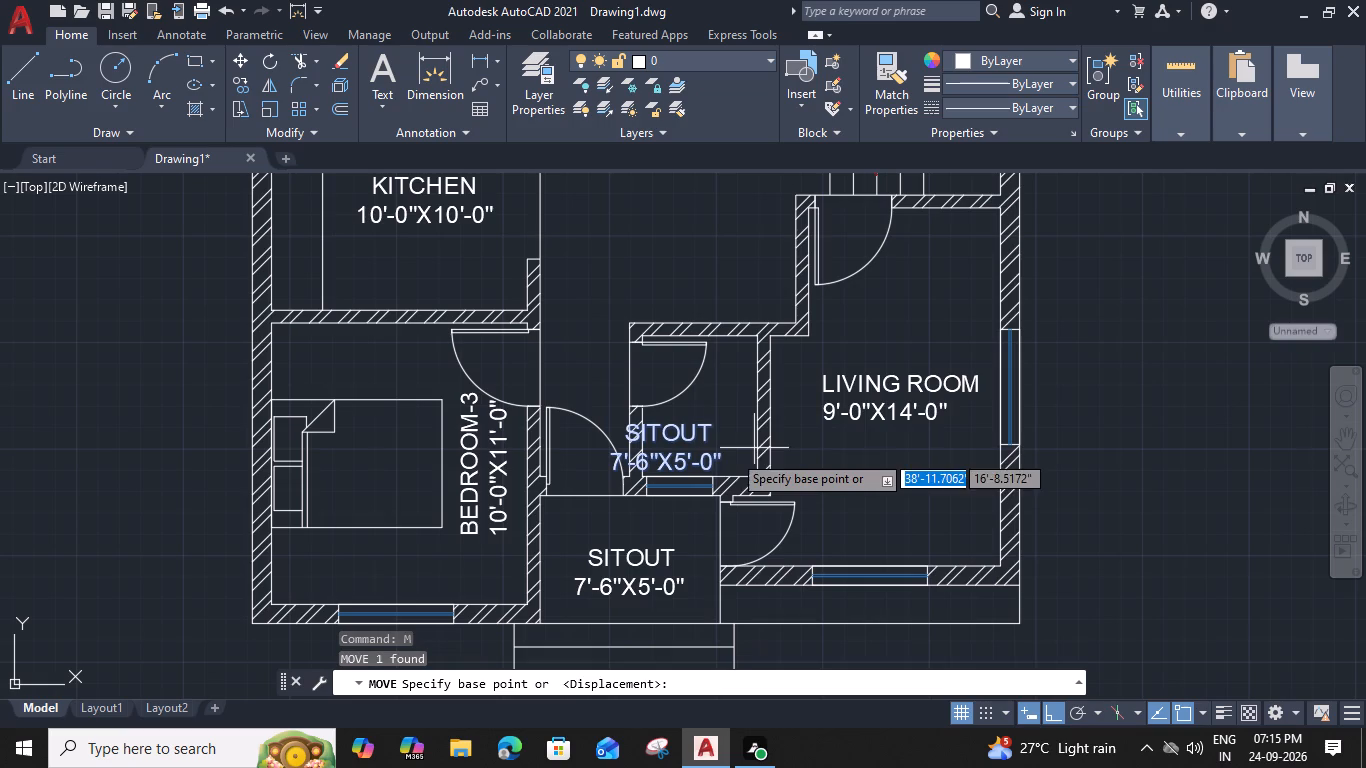
{"action": "left_click", "coordinate": [708, 444]}
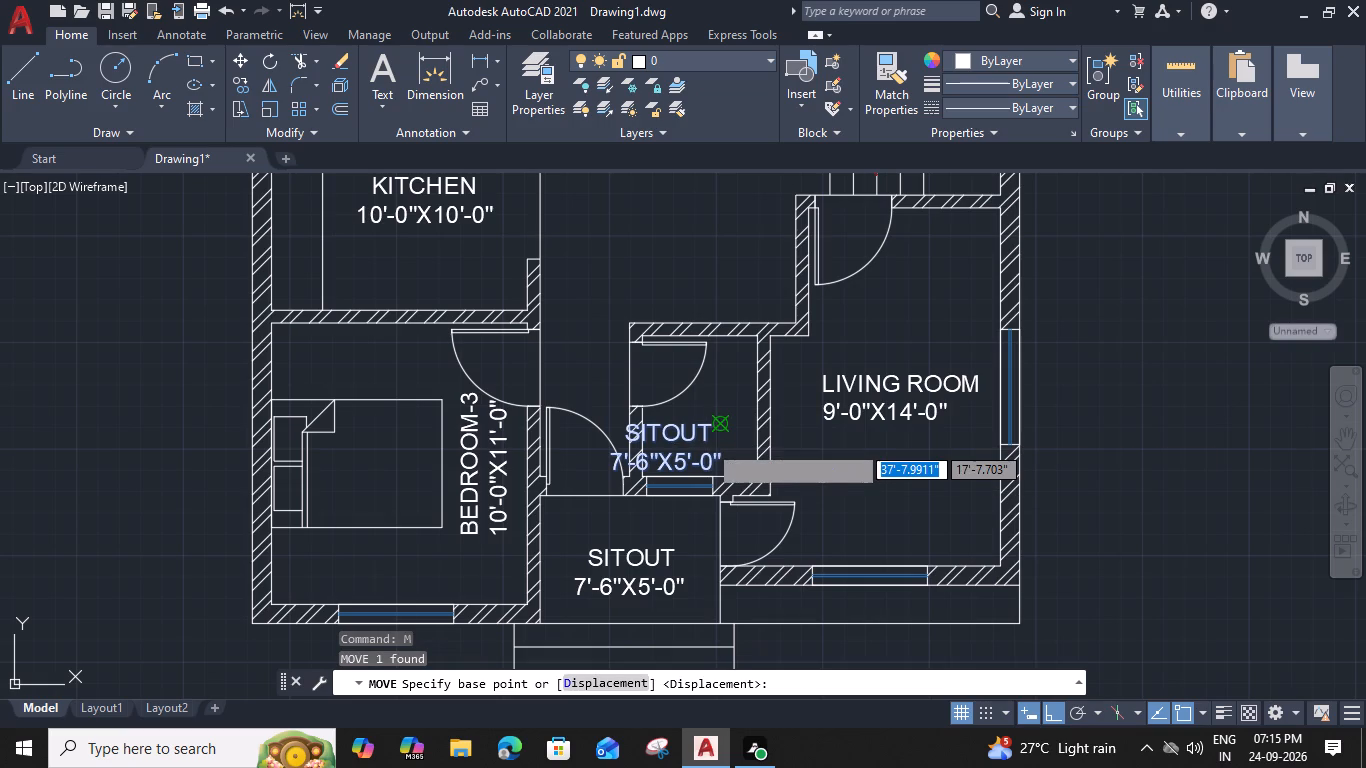
{"action": "left_click", "coordinate": [754, 434]}
Open the copied label for editing, widen its text frame slightly, and set the height of all its text to 6".
{"action": "scroll", "coordinate": [728, 431], "scroll_direction": "up", "scroll_amount": 2}
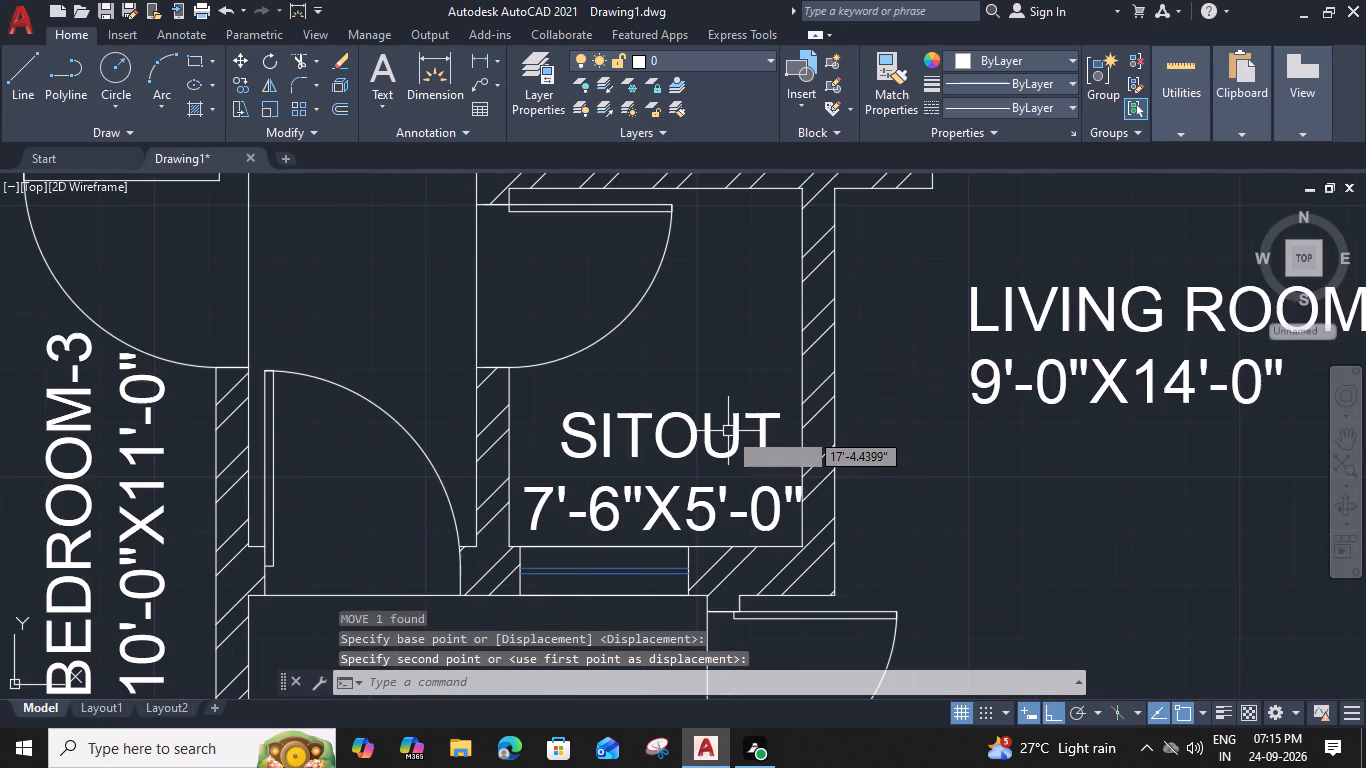
{"action": "double_click", "coordinate": [729, 454]}
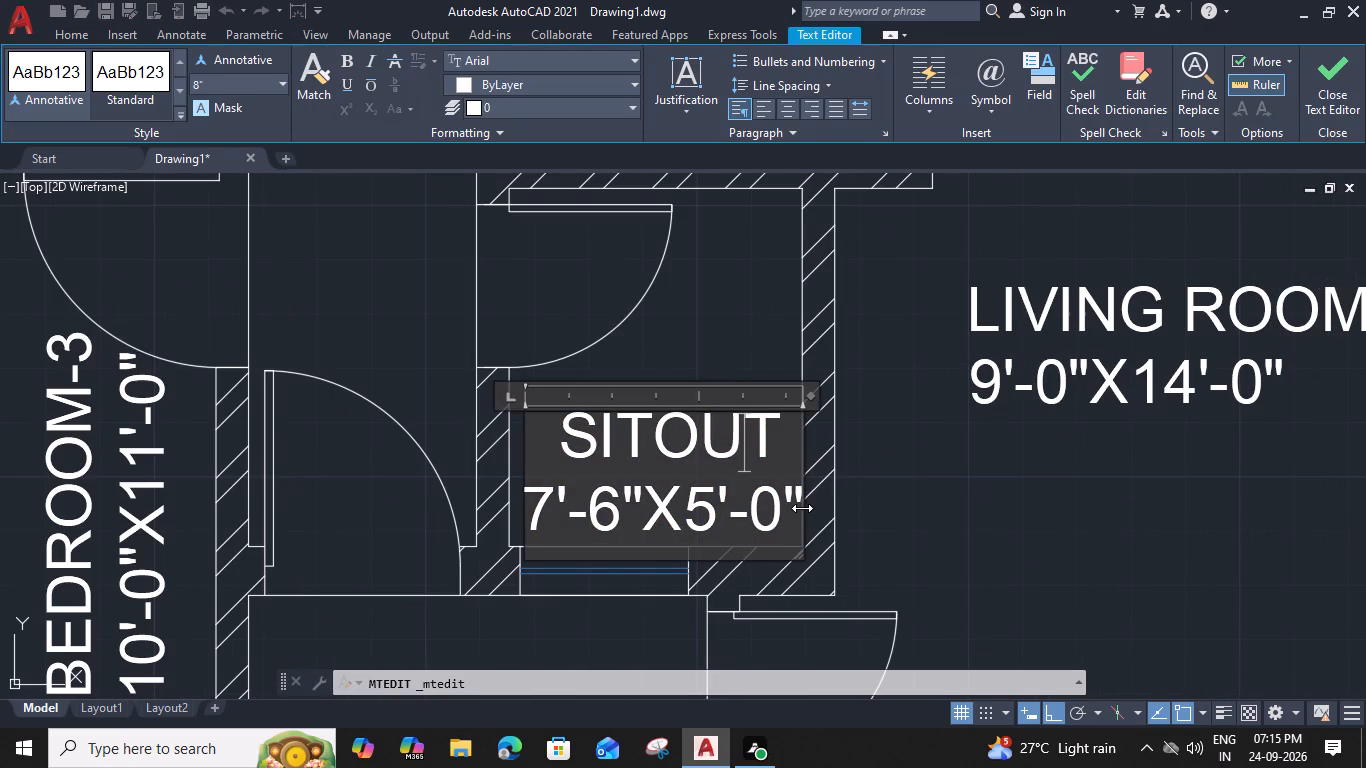
{"action": "left_click_drag", "start_coordinate": [802, 508], "coordinate": [818, 511]}
{"action": "left_click_drag", "start_coordinate": [807, 498], "coordinate": [797, 499]}
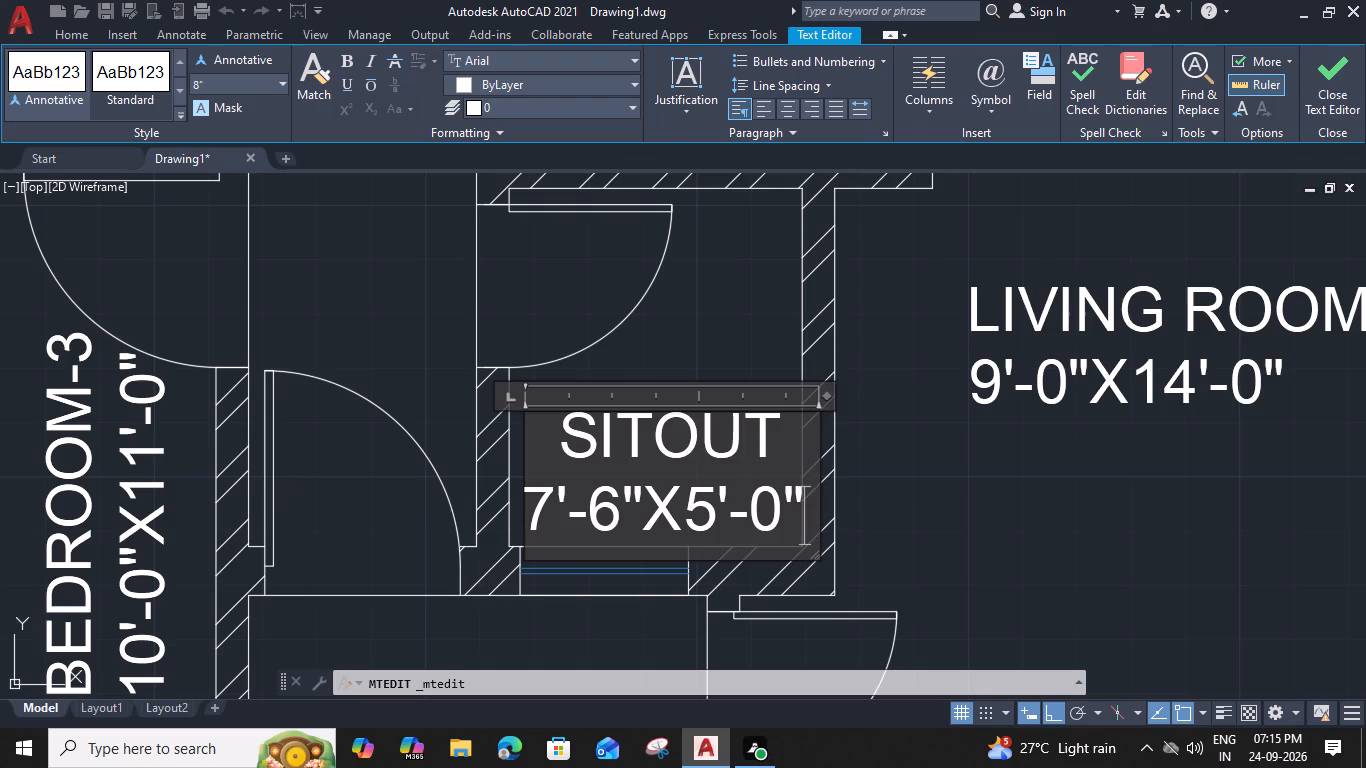
{"action": "left_click_drag", "start_coordinate": [797, 499], "coordinate": [513, 461]}
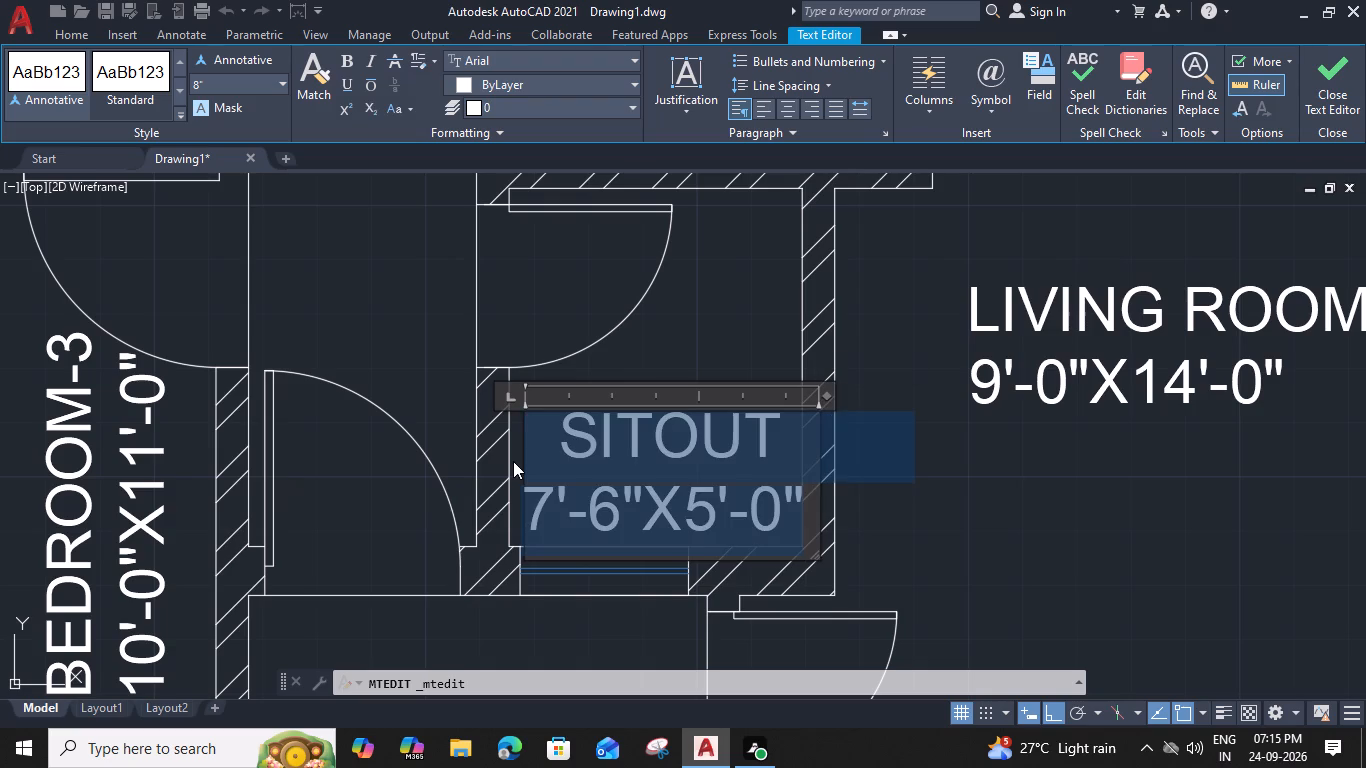
{"action": "left_click", "coordinate": [210, 84]}
{"action": "type", "text": "6\""}
{"action": "key", "text": "Return"}
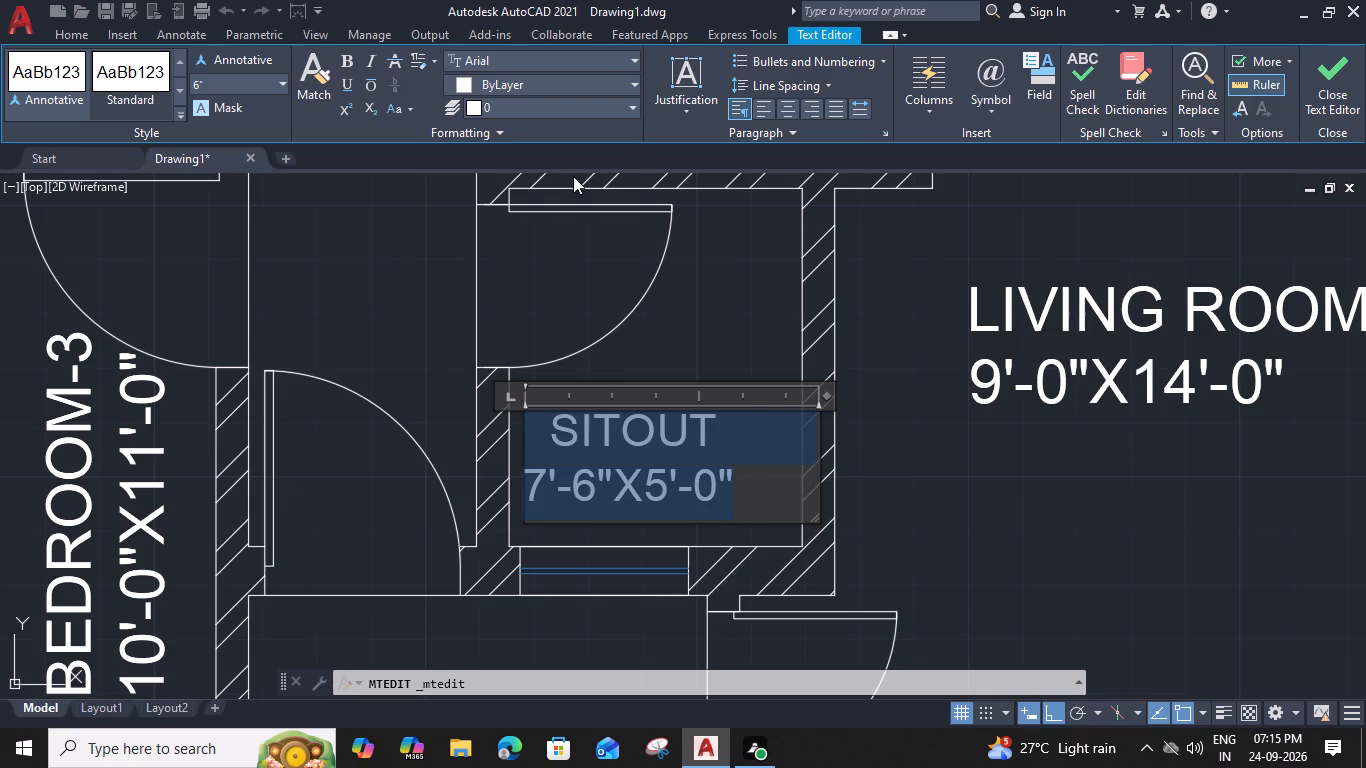
Replace the copied label's text with POOJA over 5'-0"X4'-6", narrow the frame to fit, and finish the edit.
{"action": "type", "text": "POOJA"}
{"action": "key", "text": "Return"}
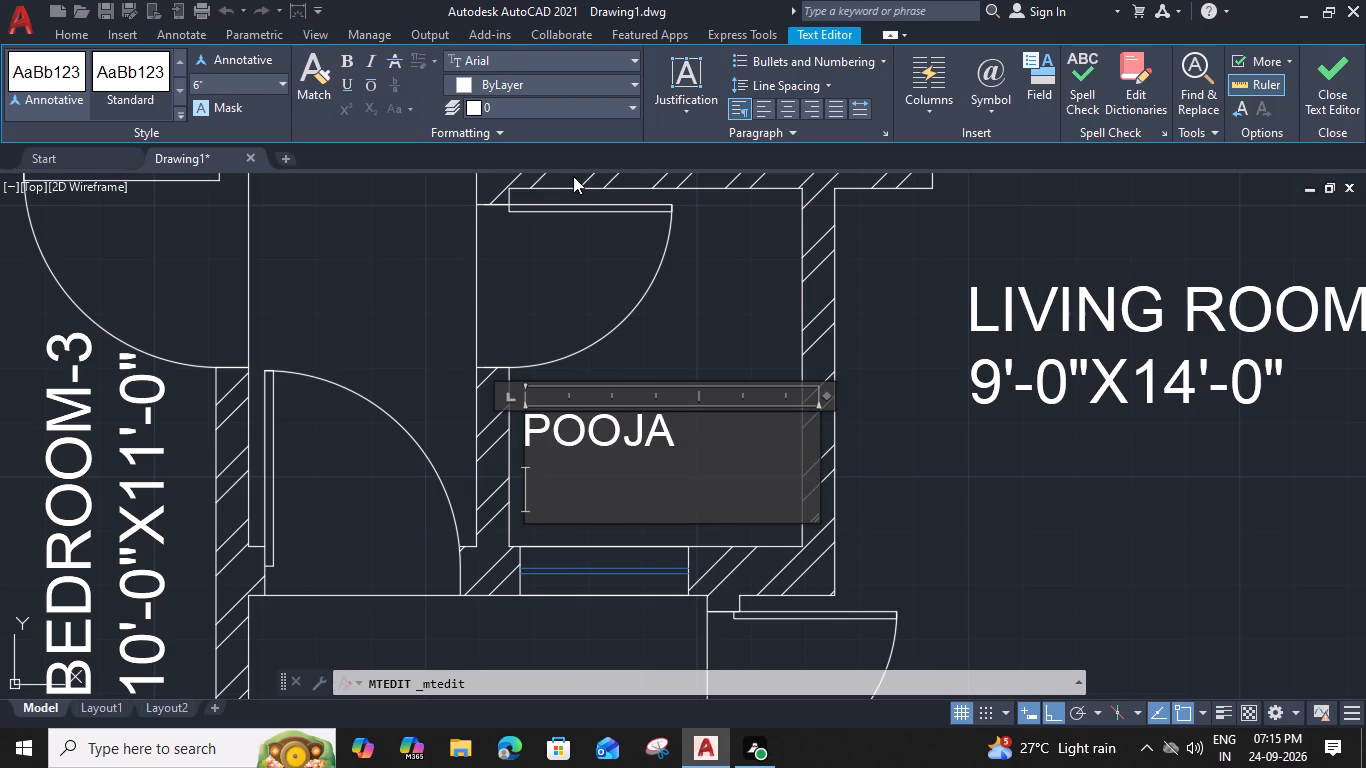
{"action": "key", "text": "5"}
{"action": "type", "text": "'-0"}
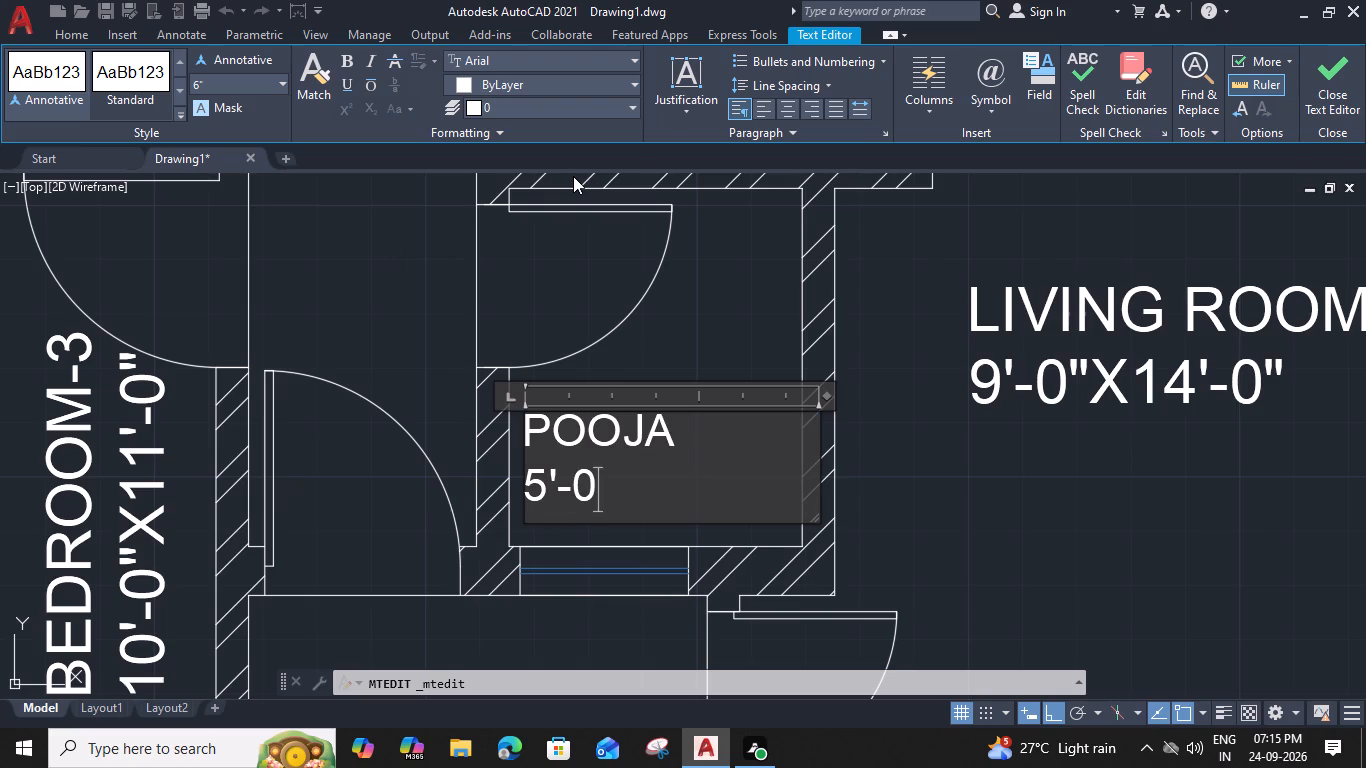
{"action": "key", "text": "shift+quotedbl"}
{"action": "key", "text": "x"}
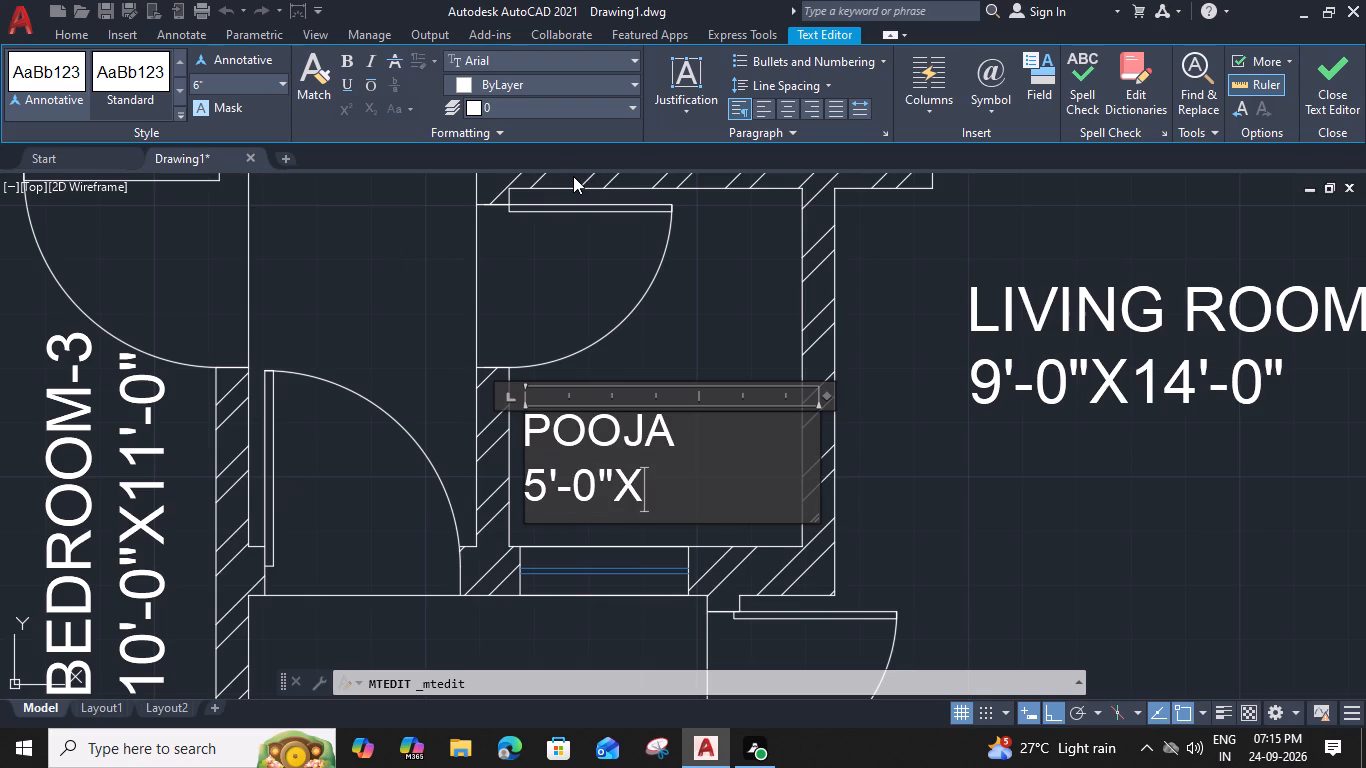
{"action": "key", "text": "4"}
{"action": "type", "text": "'-"}
{"action": "key", "text": "6"}
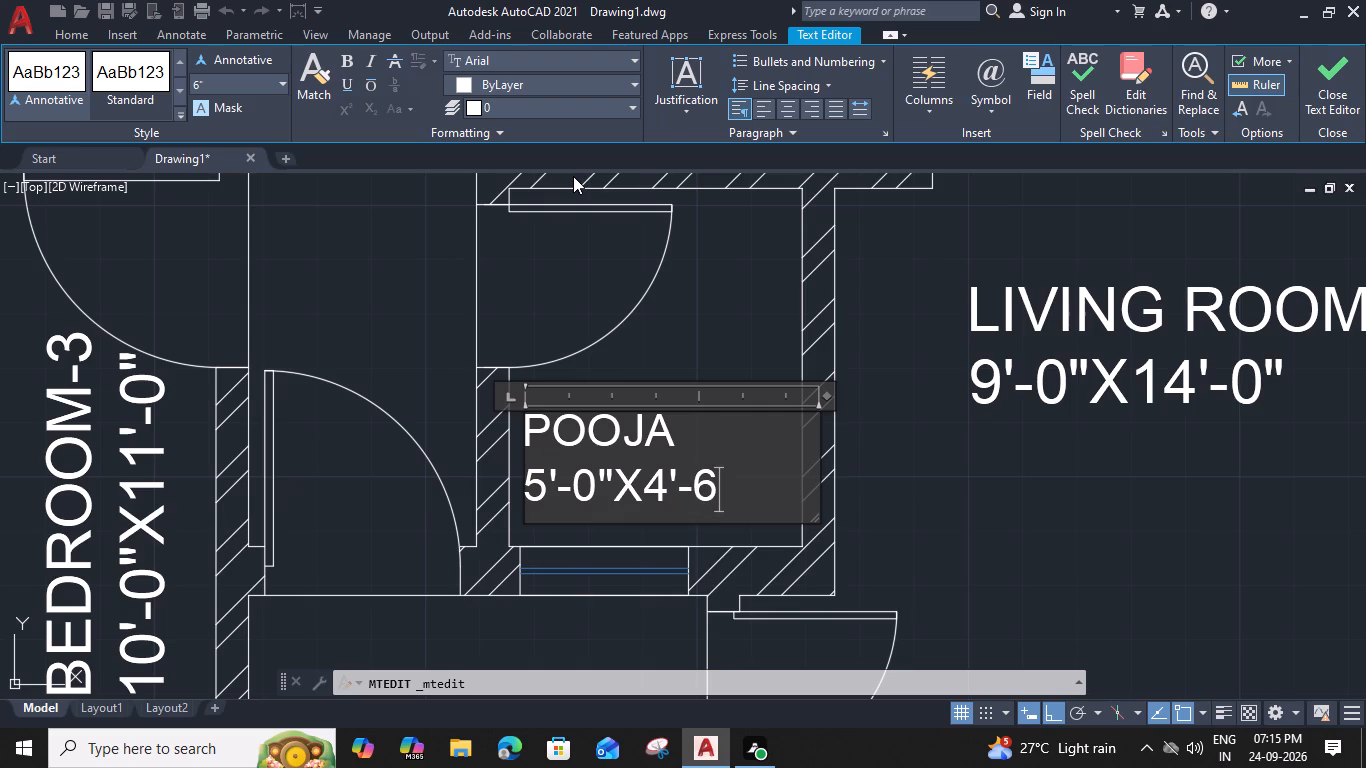
{"action": "key", "text": "shift+quotedbl"}
{"action": "left_click_drag", "start_coordinate": [830, 400], "coordinate": [747, 392]}
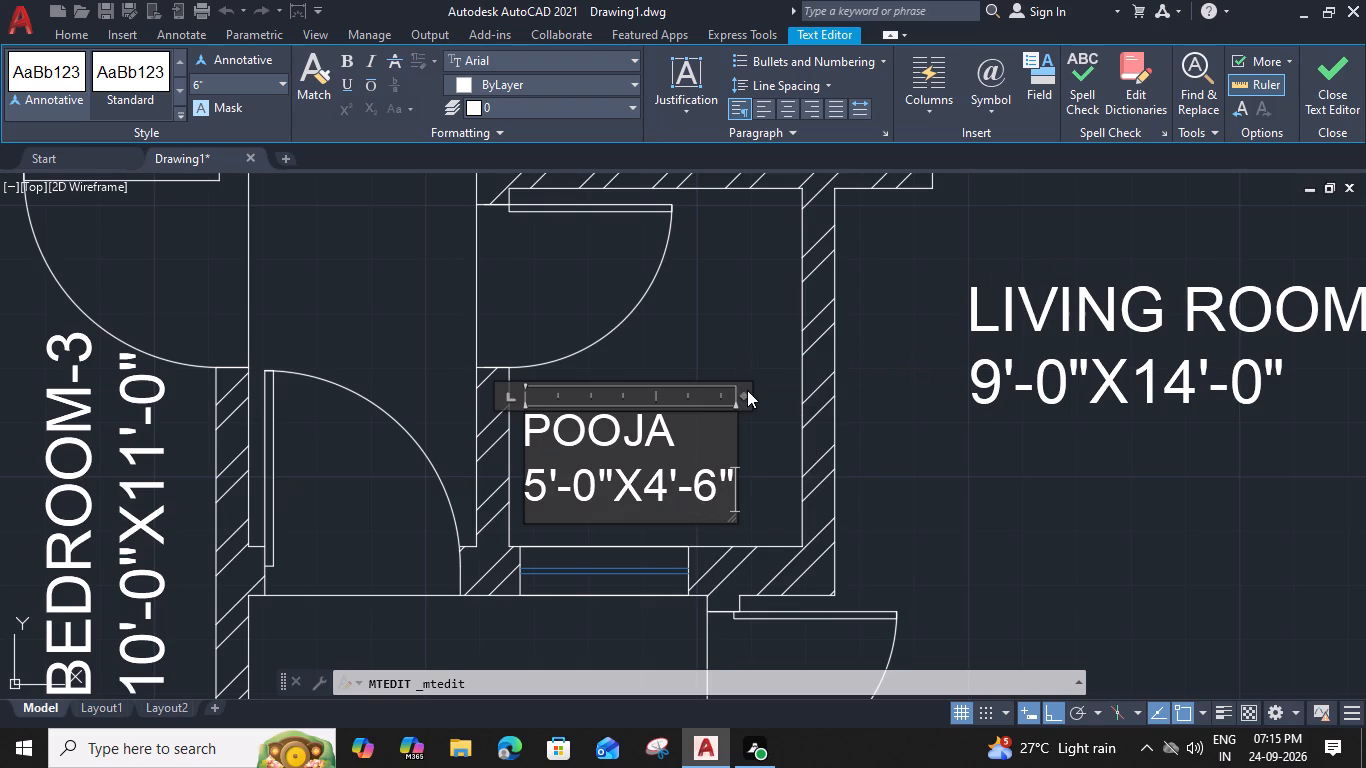
{"action": "left_click", "coordinate": [744, 346]}
Measure the pooja room's clear length and width.
{"action": "left_click", "coordinate": [644, 430]}
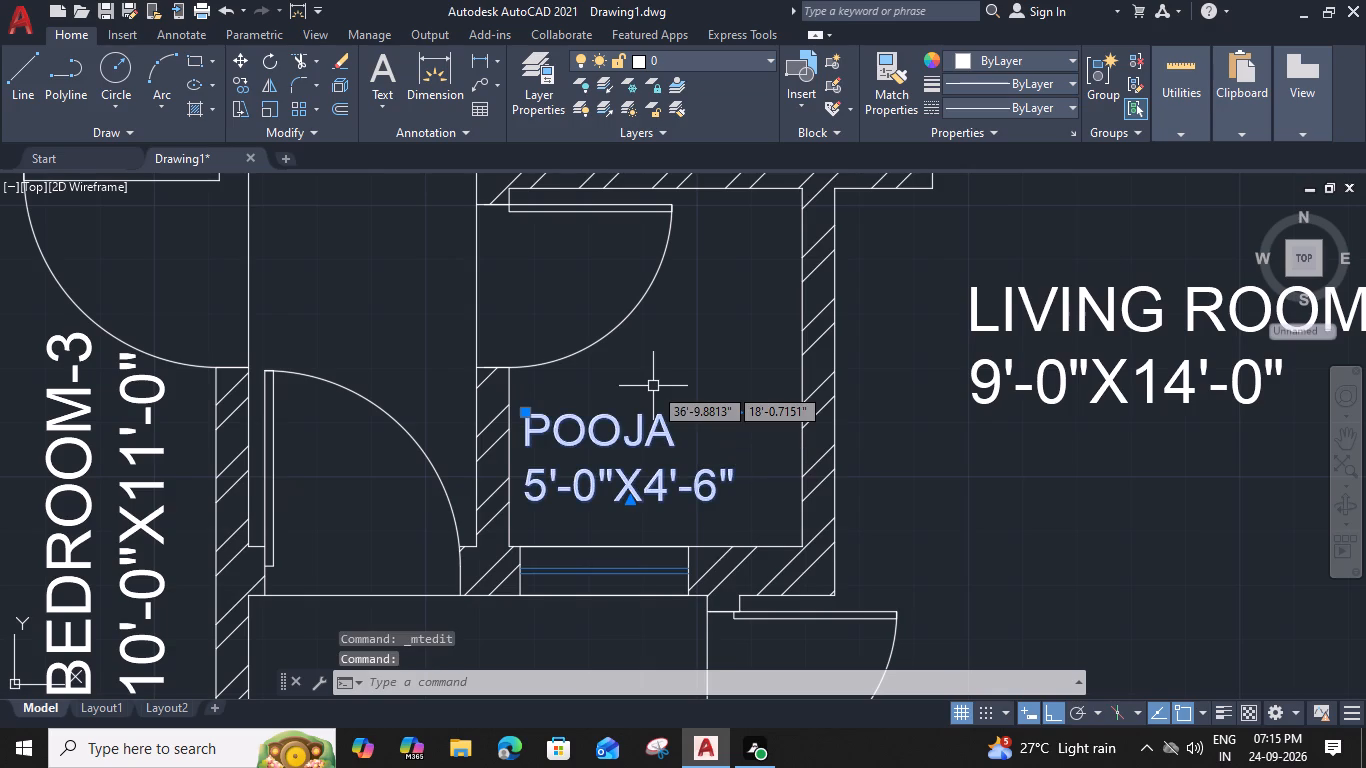
{"action": "key", "text": "Escape"}
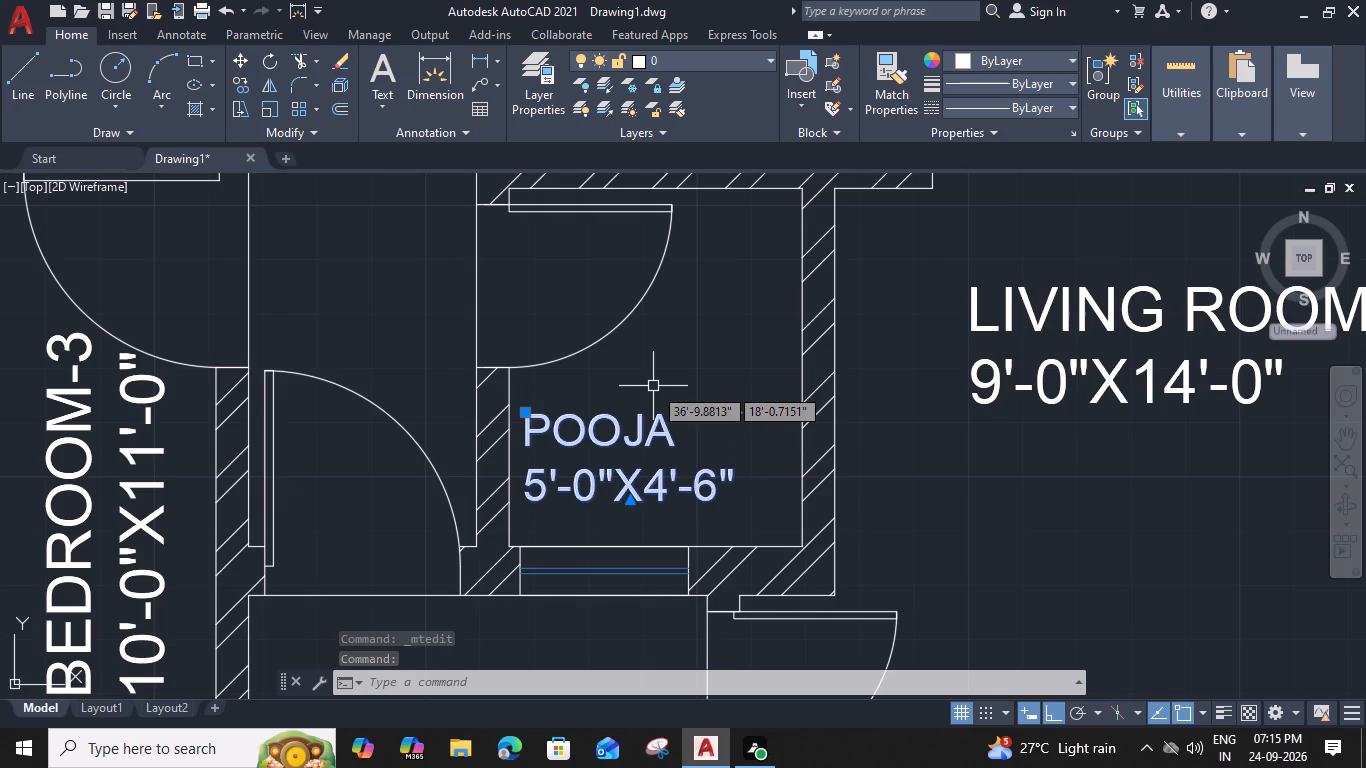
{"action": "type", "text": "MEA"}
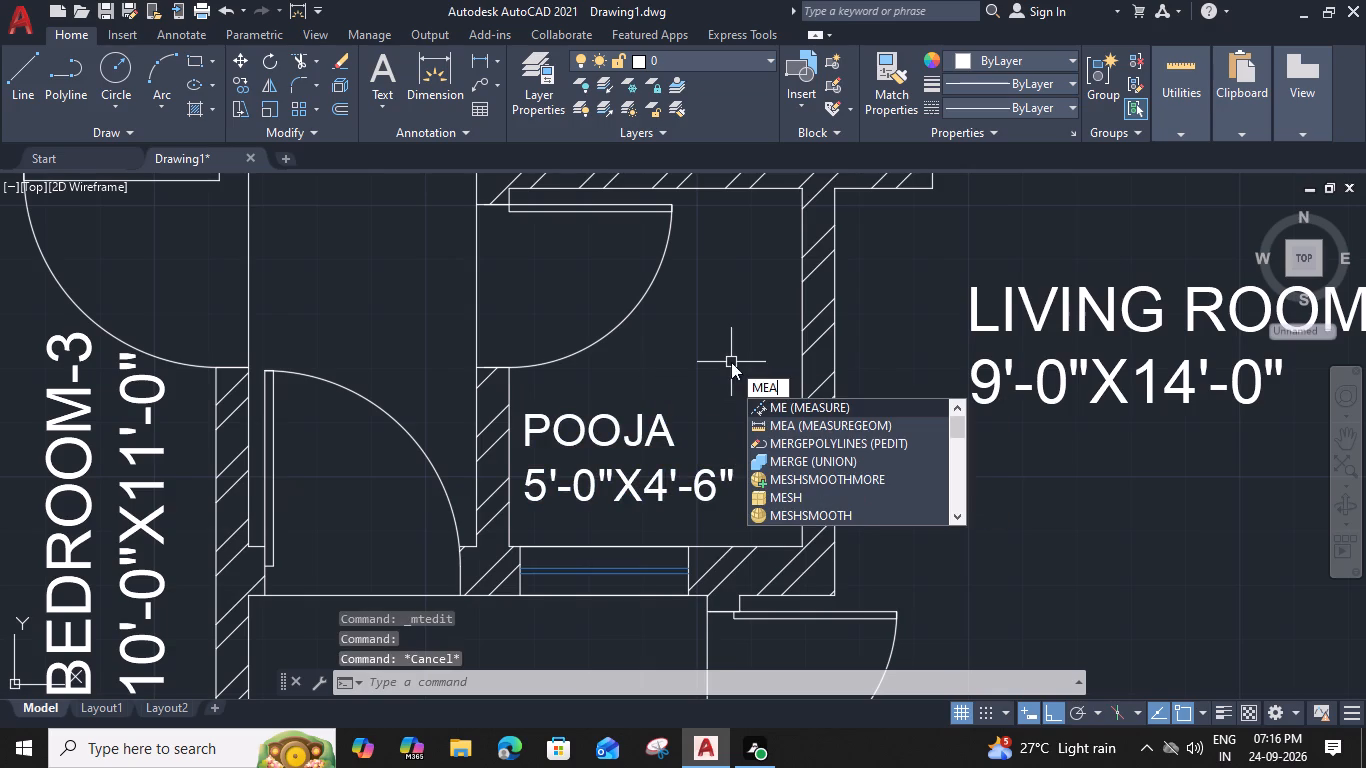
{"action": "key", "text": "space"}
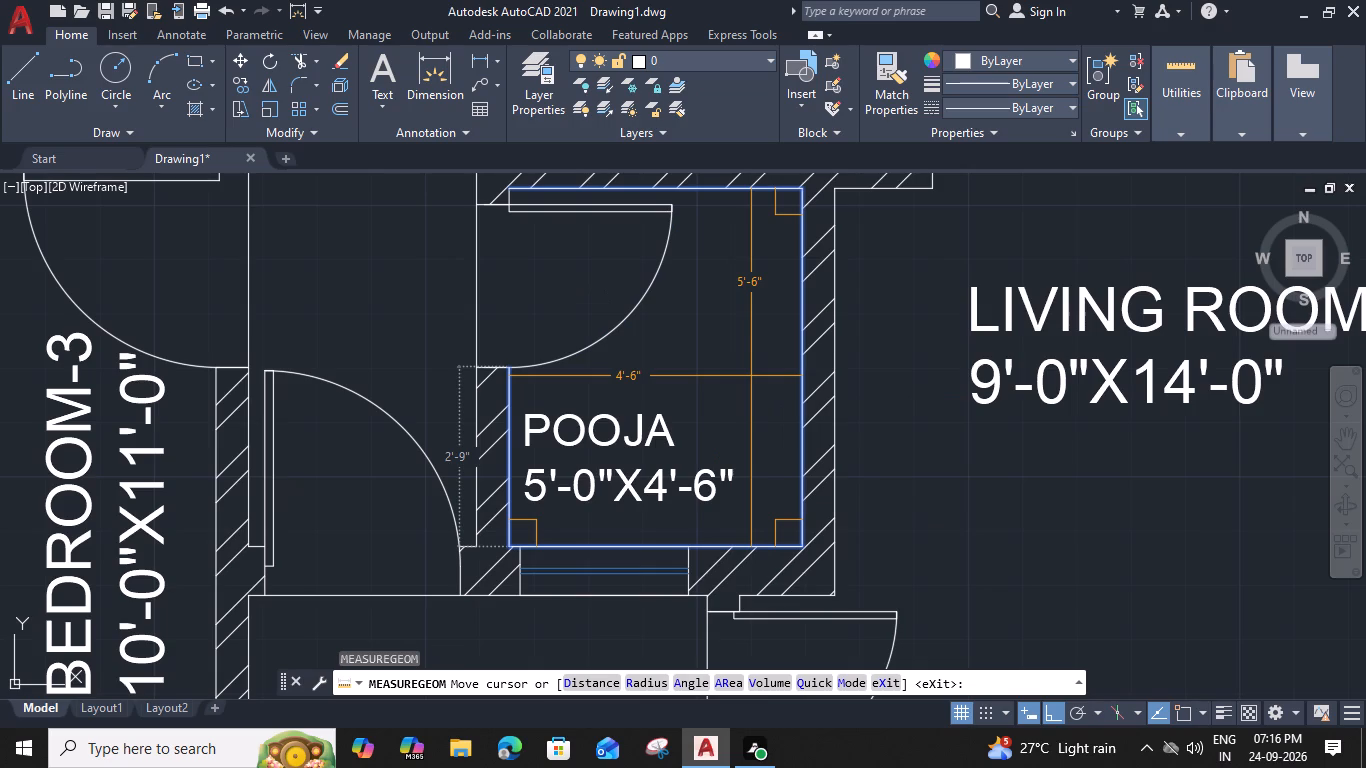
{"action": "key", "text": "Escape"}
Set the POOJA label's size line to 5'-6"X4'-6", indent the room name by two spaces, and finish the edit.
{"action": "double_click", "coordinate": [653, 424]}
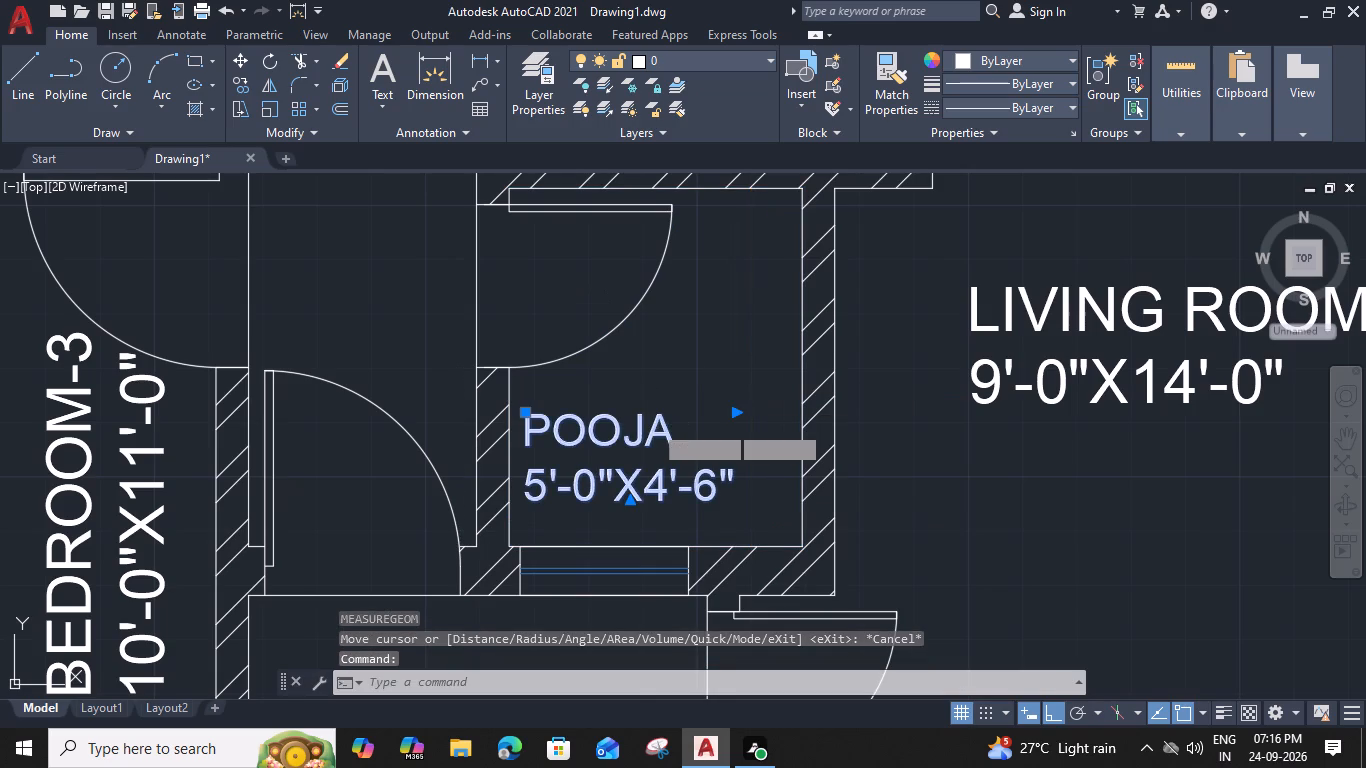
{"action": "left_click", "coordinate": [598, 477]}
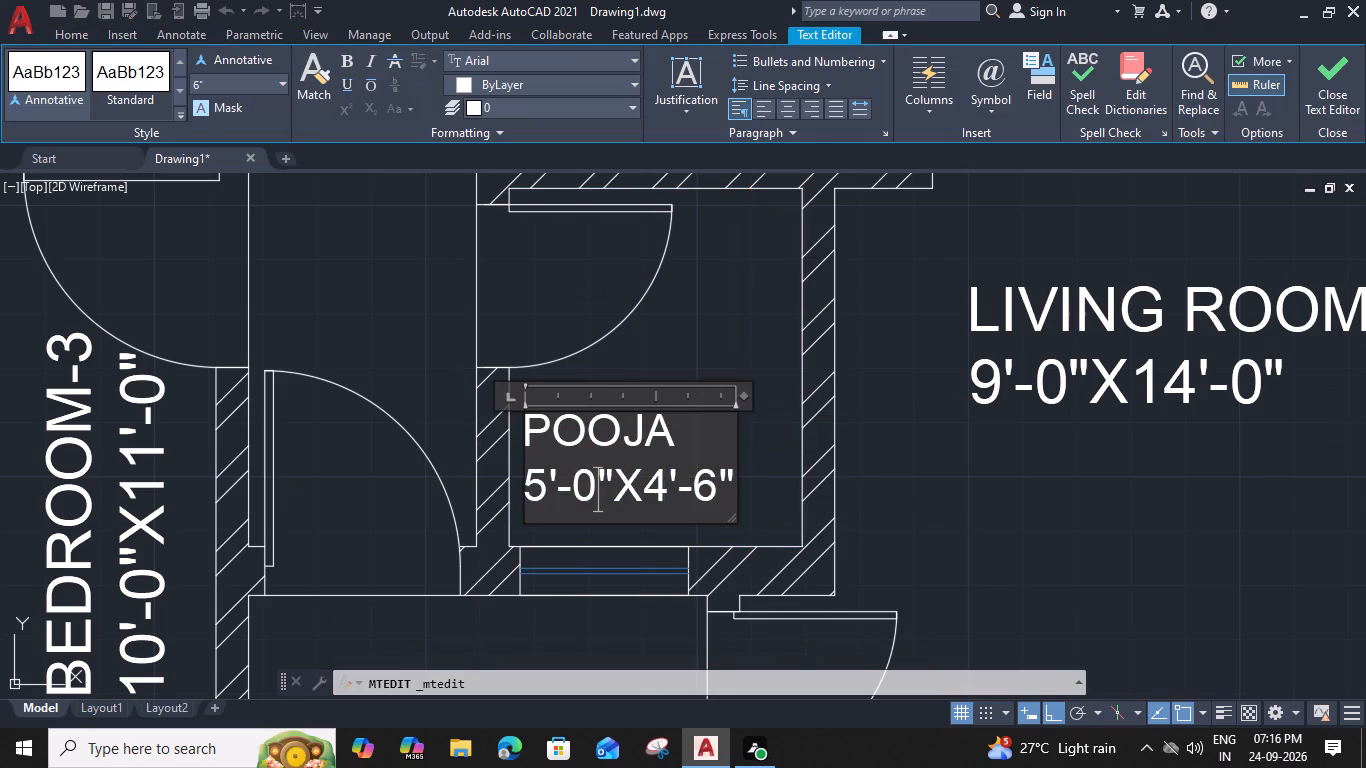
{"action": "key", "text": "BackSpace"}
{"action": "key", "text": "6"}
{"action": "left_click", "coordinate": [528, 429]}
{"action": "key", "text": "space"}
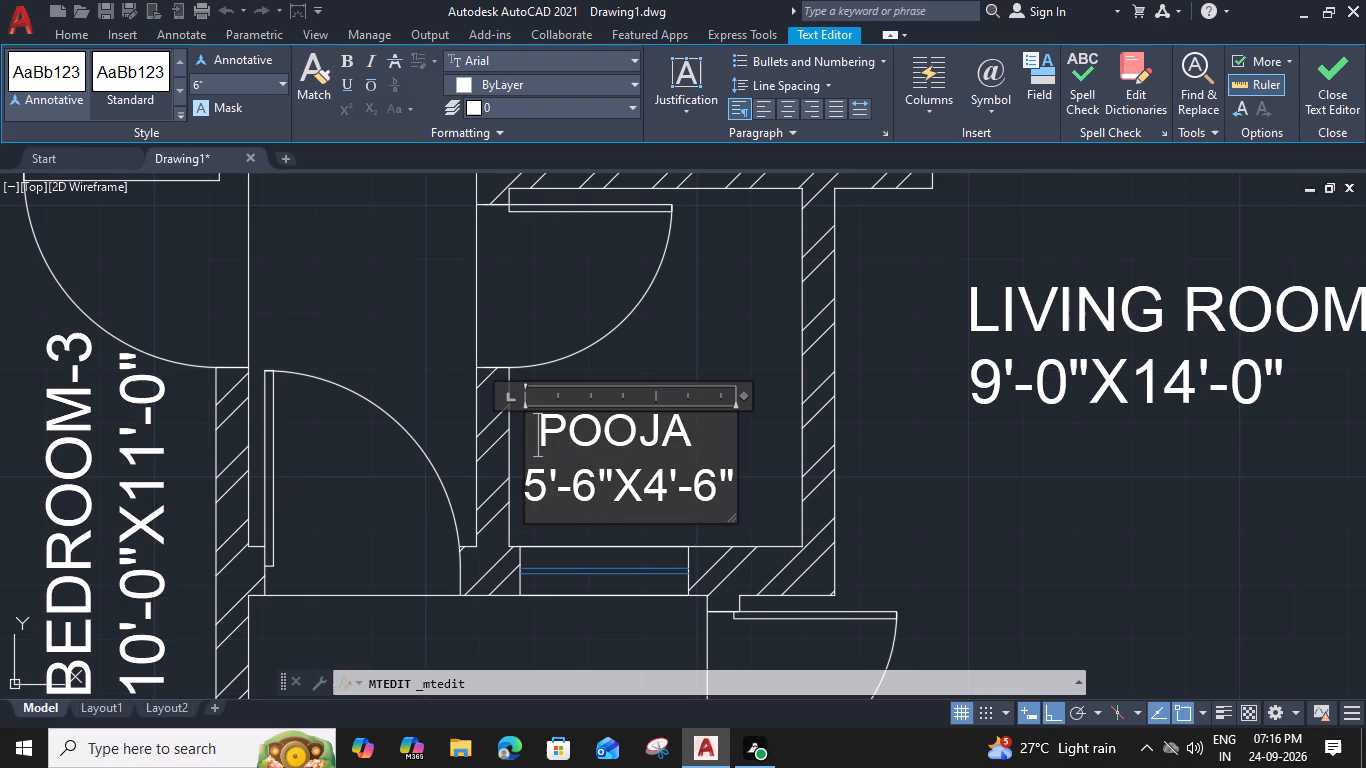
{"action": "key", "text": "space"}
{"action": "left_click", "coordinate": [680, 355]}
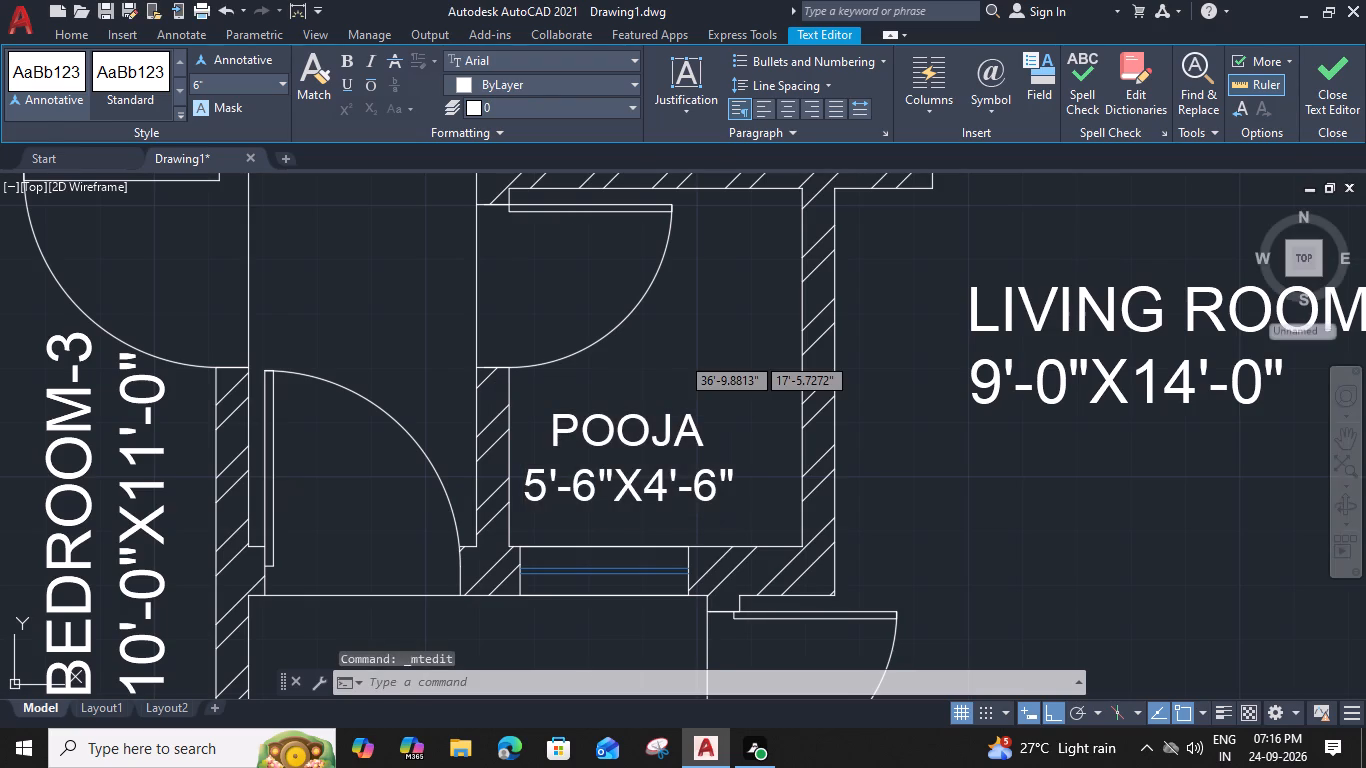
Move the POOJA label about 6" east within the pooja room.
{"action": "left_click", "coordinate": [661, 446]}
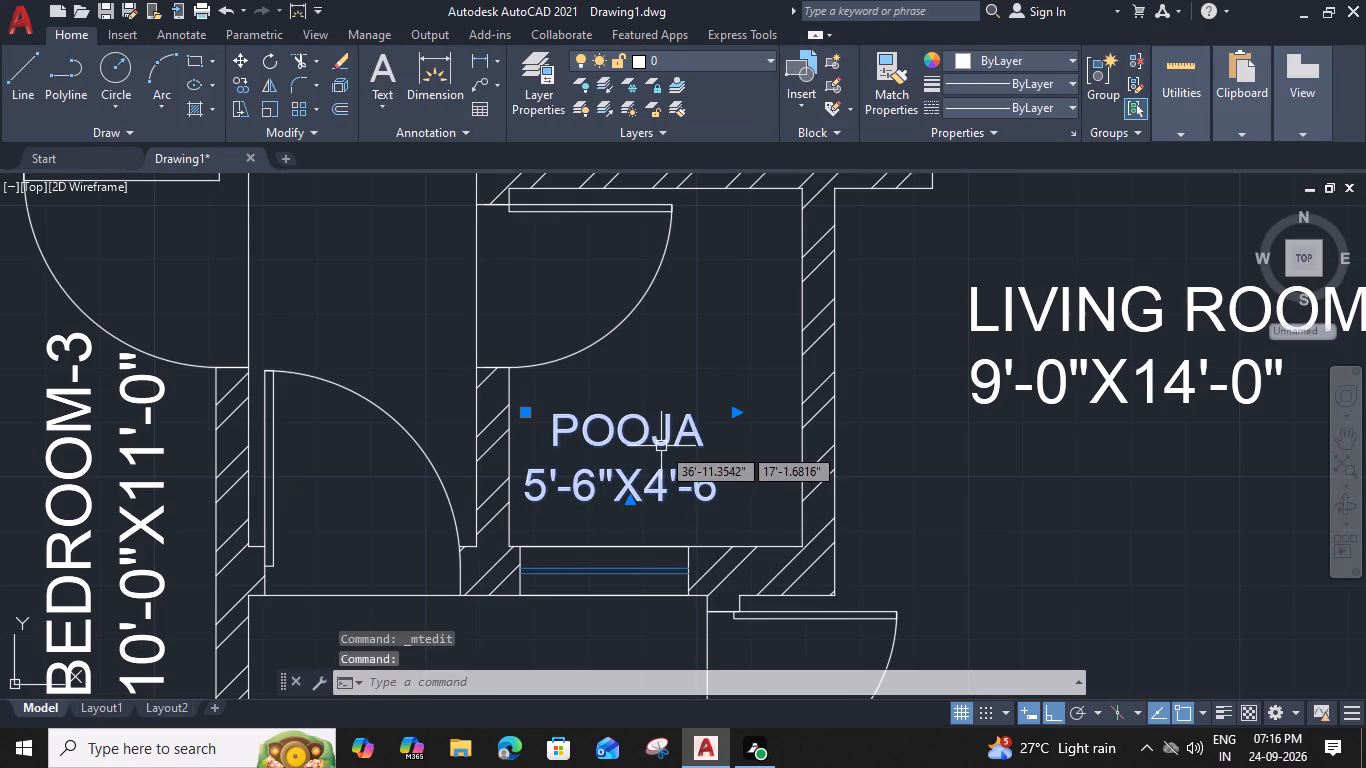
{"action": "type", "text": "M"}
{"action": "key", "text": "space"}
{"action": "left_click", "coordinate": [707, 444]}
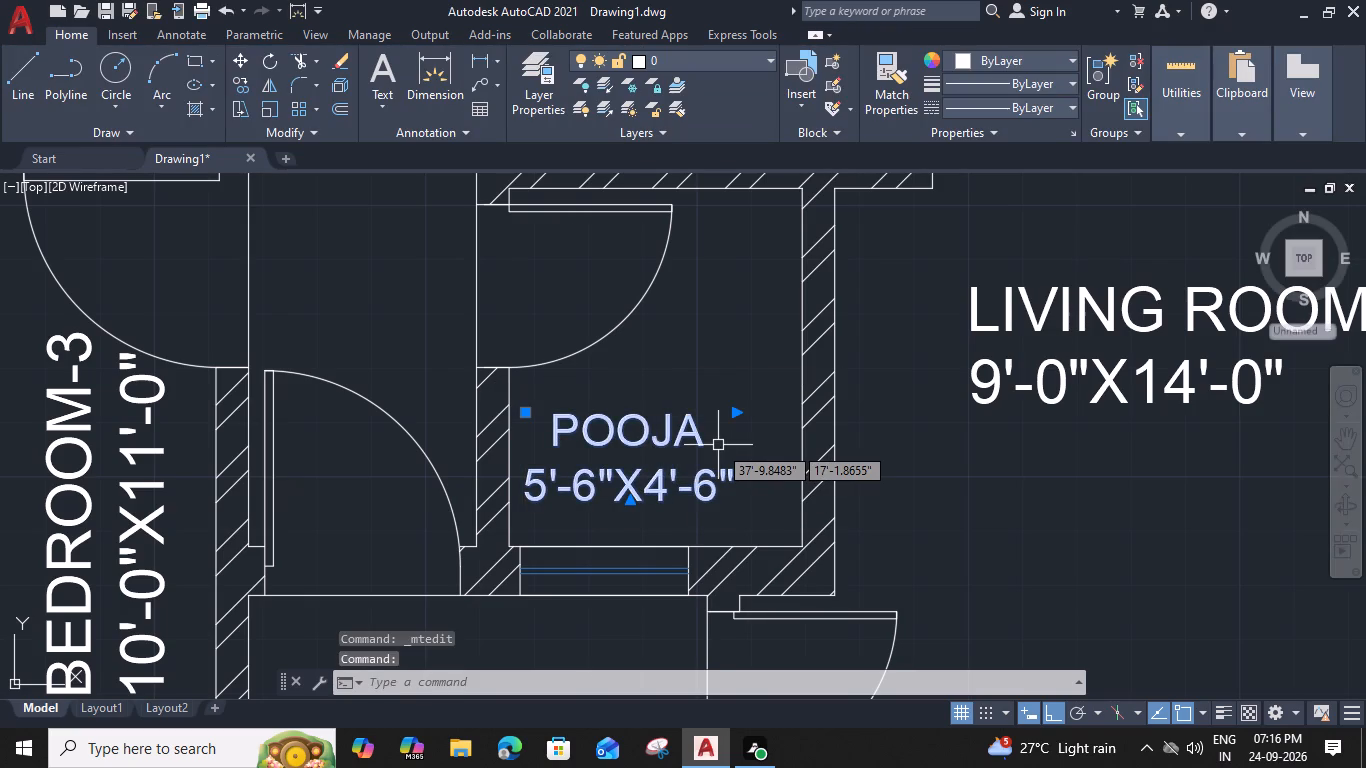
{"action": "left_click", "coordinate": [769, 437]}
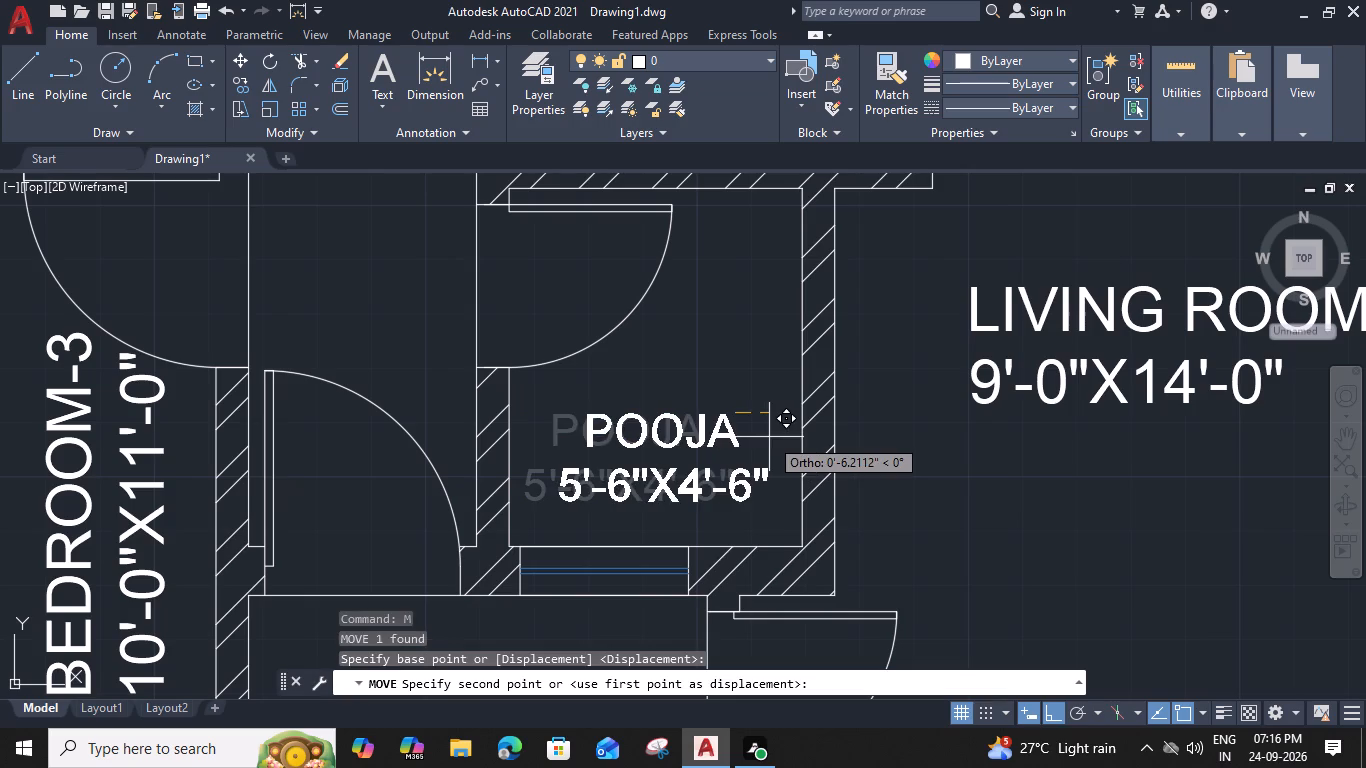
Copy the POOJA label into the toilet between Bedroom-2 and the kitchen.
{"action": "left_click", "coordinate": [623, 425]}
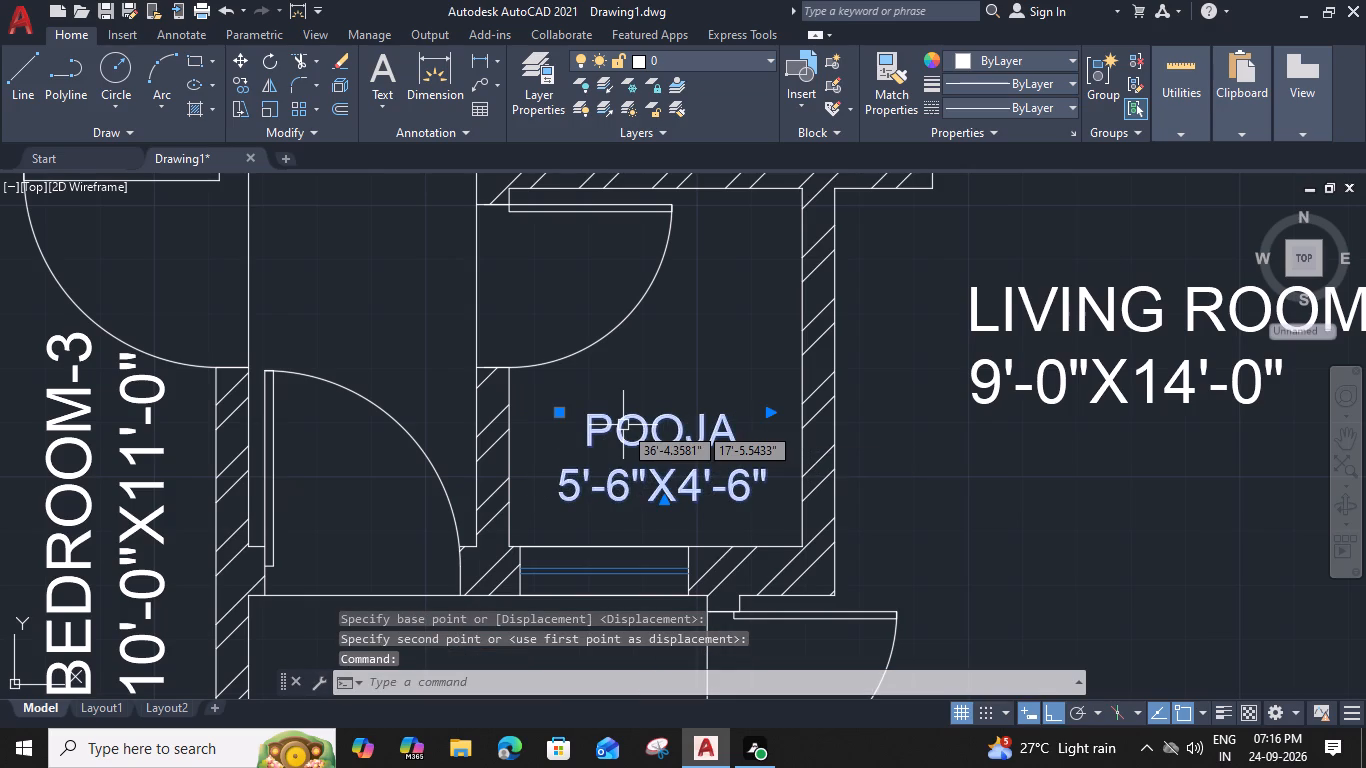
{"action": "type", "text": "CO"}
{"action": "key", "text": "space"}
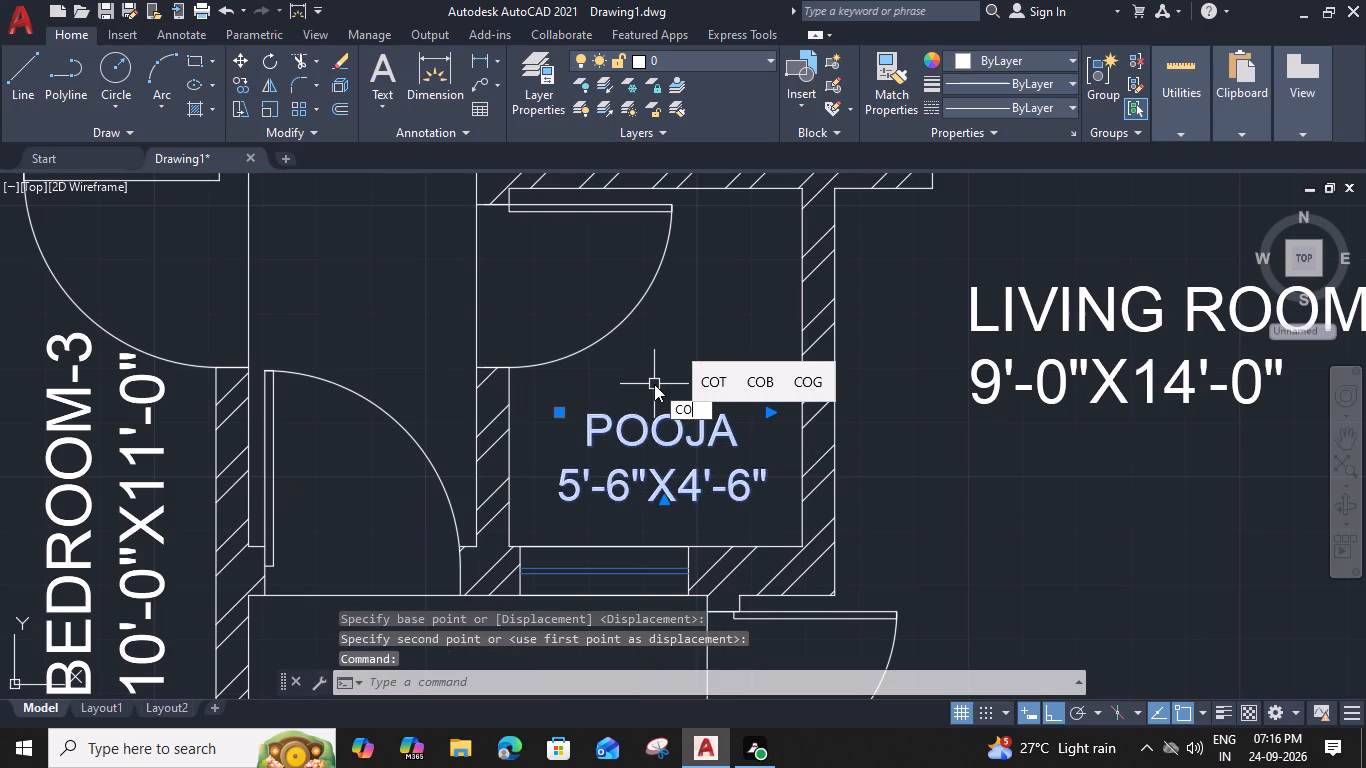
{"action": "left_click", "coordinate": [800, 446]}
{"action": "scroll", "coordinate": [704, 406], "scroll_direction": "down", "scroll_amount": 3}
{"action": "middle_click_drag", "start_coordinate": [592, 322], "coordinate": [704, 406]}
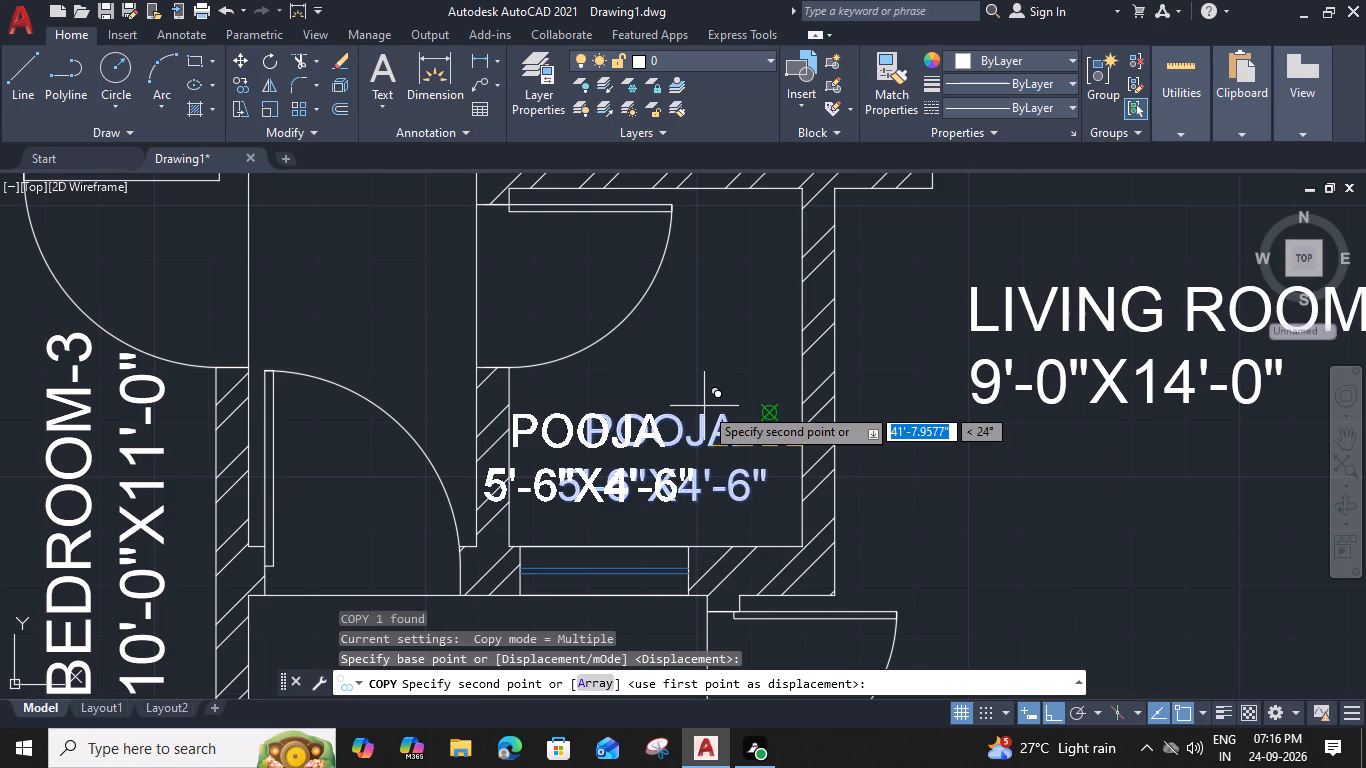
{"action": "middle_click_drag", "start_coordinate": [704, 406], "coordinate": [834, 540]}
{"action": "middle_click_drag", "start_coordinate": [801, 310], "coordinate": [832, 455]}
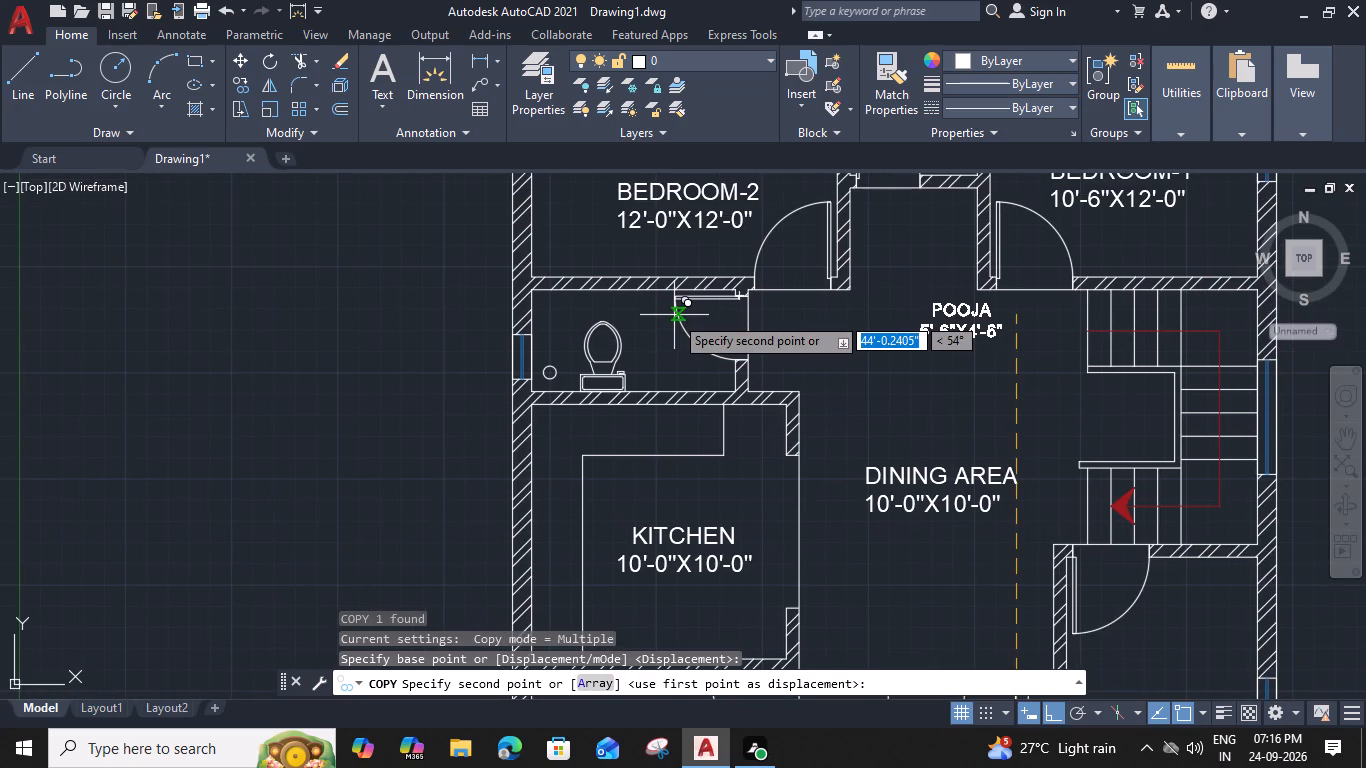
{"action": "left_click", "coordinate": [678, 315]}
{"action": "key", "text": "Escape"}
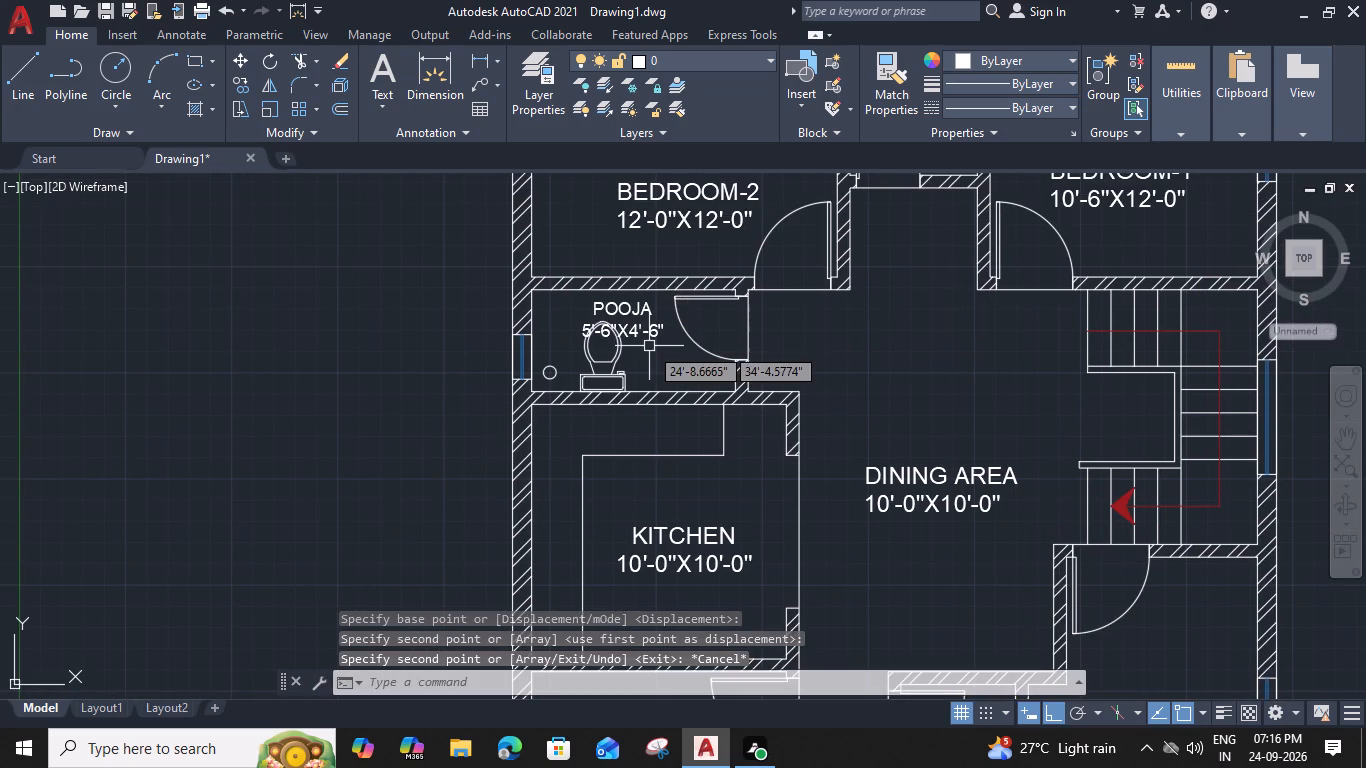
Move the copied label south and then east within the toilet, to the east side of the WC.
{"action": "left_click", "coordinate": [649, 336]}
{"action": "key", "text": "m"}
{"action": "key", "text": "space"}
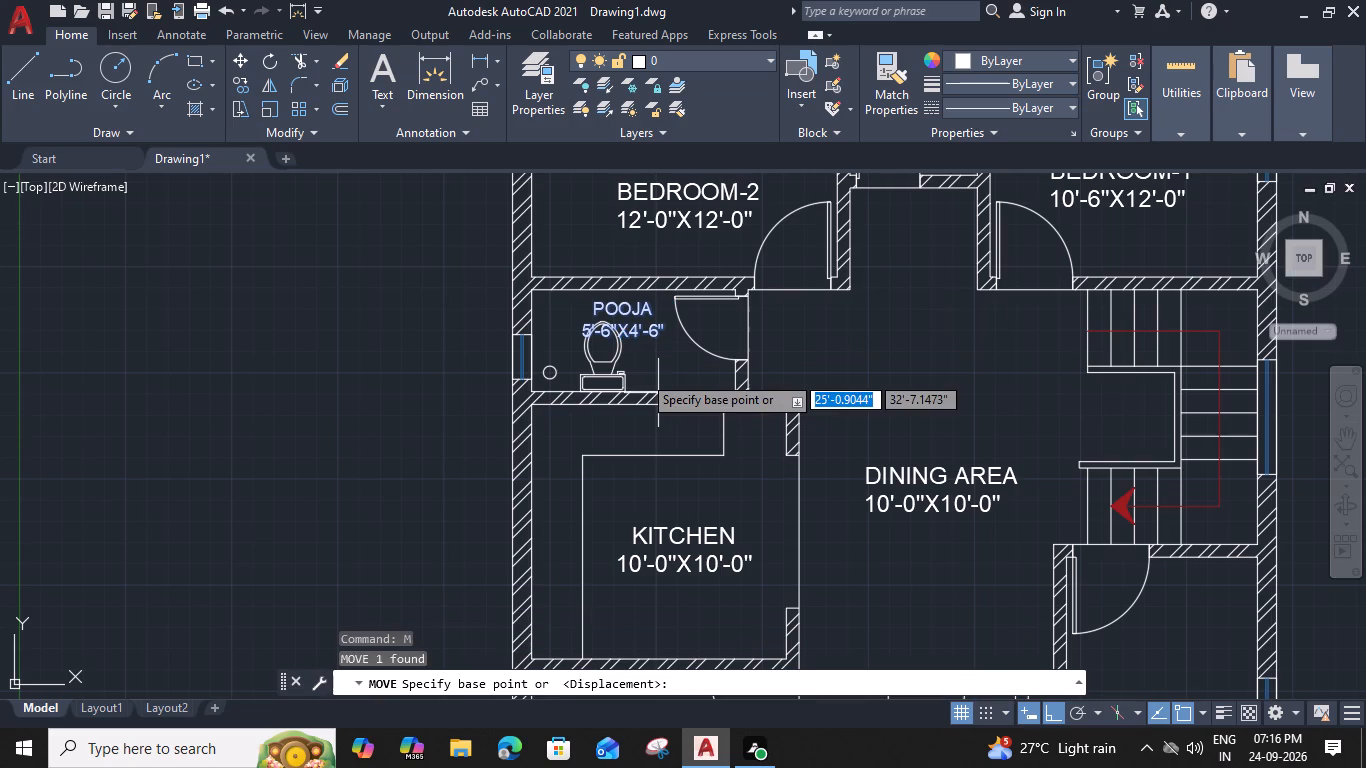
{"action": "scroll", "coordinate": [629, 344], "scroll_direction": "up", "scroll_amount": 2}
{"action": "left_click", "coordinate": [610, 303]}
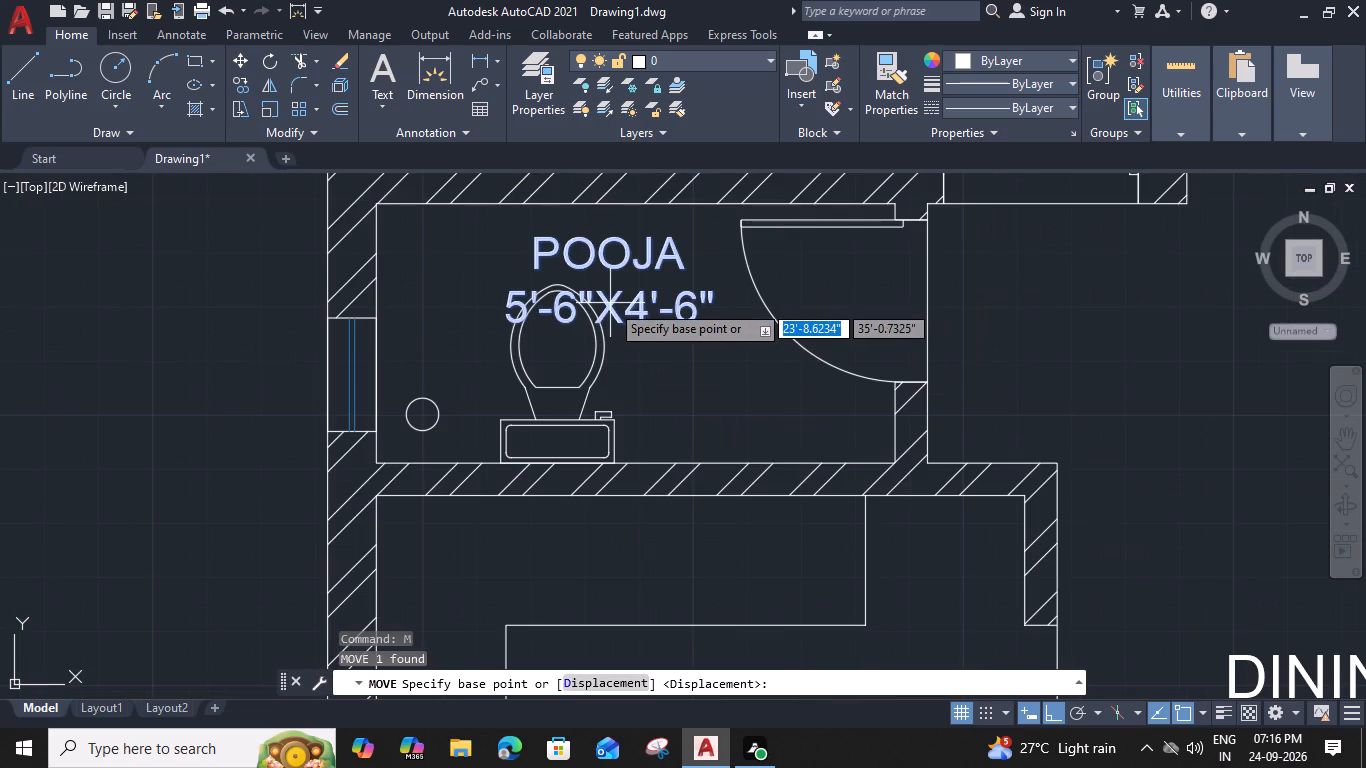
{"action": "left_click", "coordinate": [608, 383]}
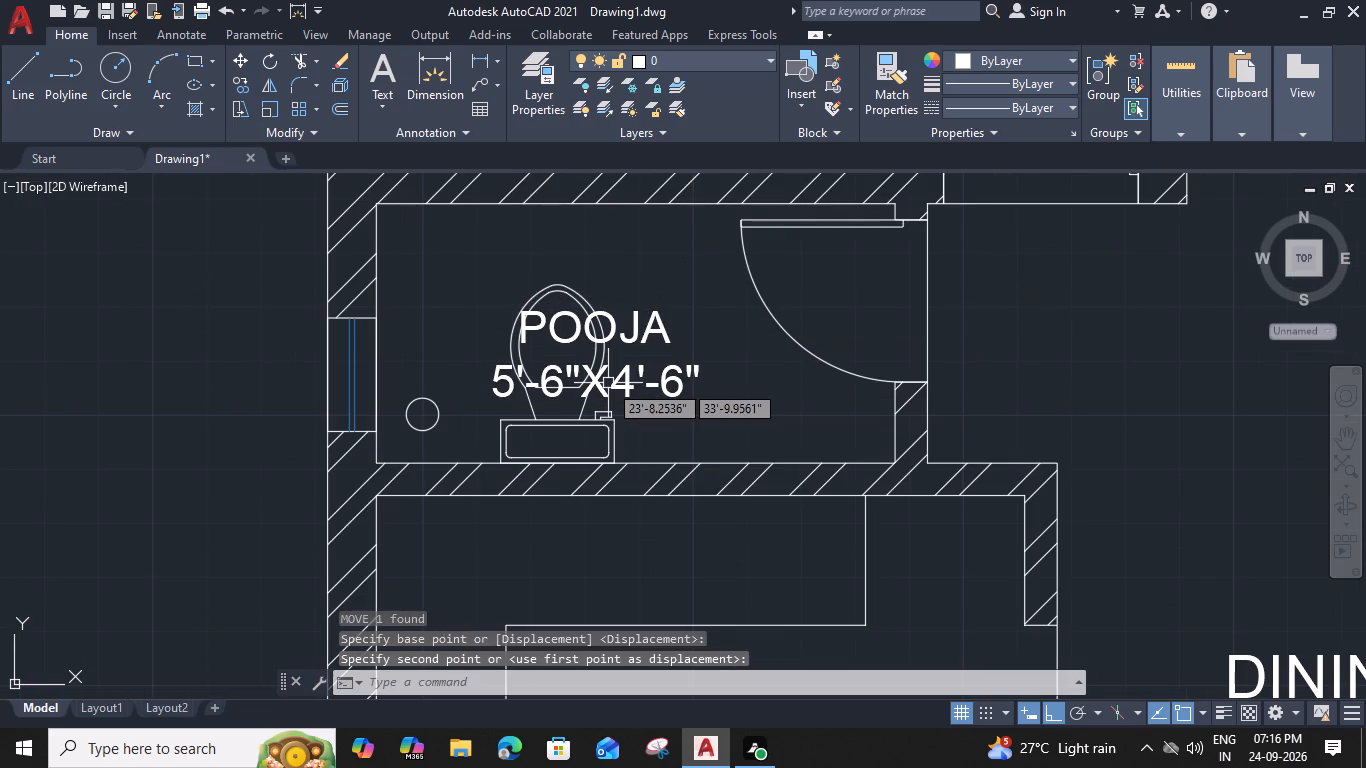
{"action": "left_click", "coordinate": [628, 384]}
{"action": "type", "text": "M"}
{"action": "key", "text": "space"}
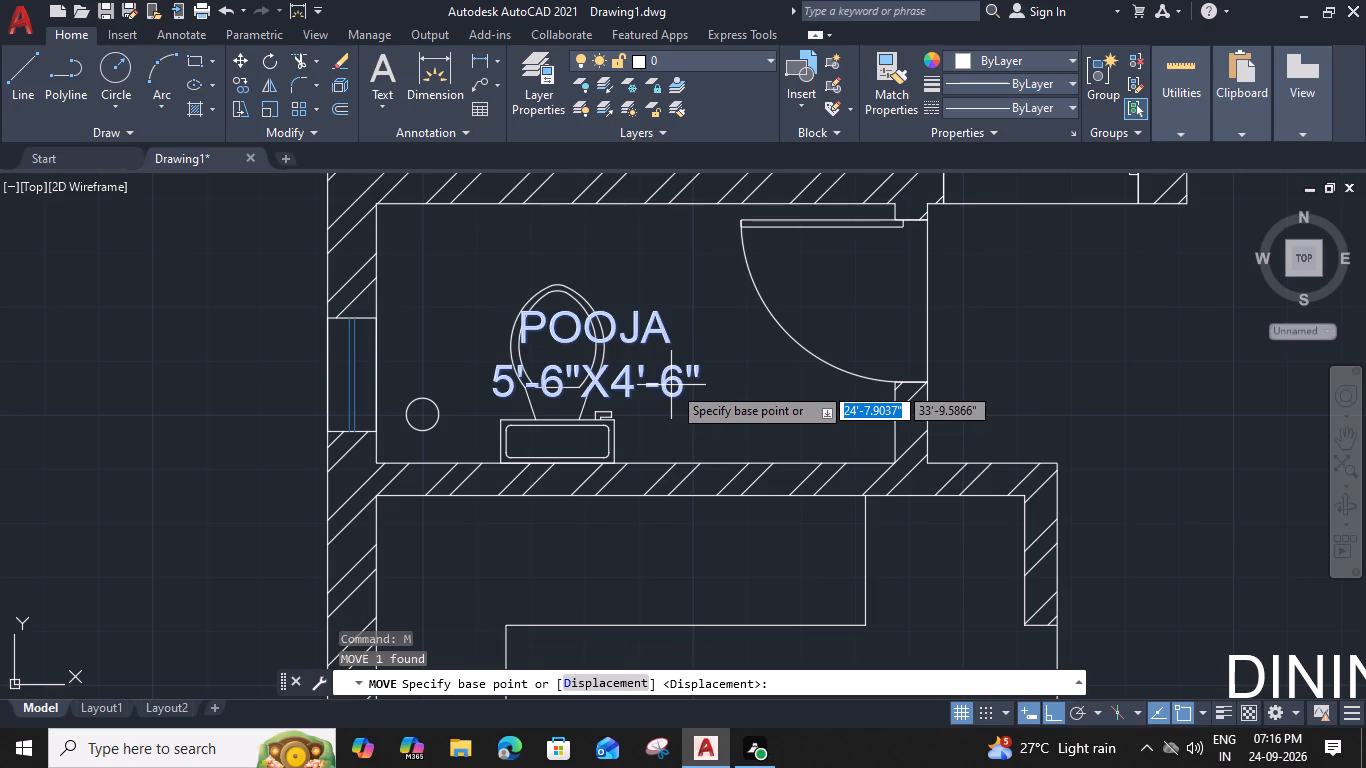
{"action": "left_click", "coordinate": [683, 388]}
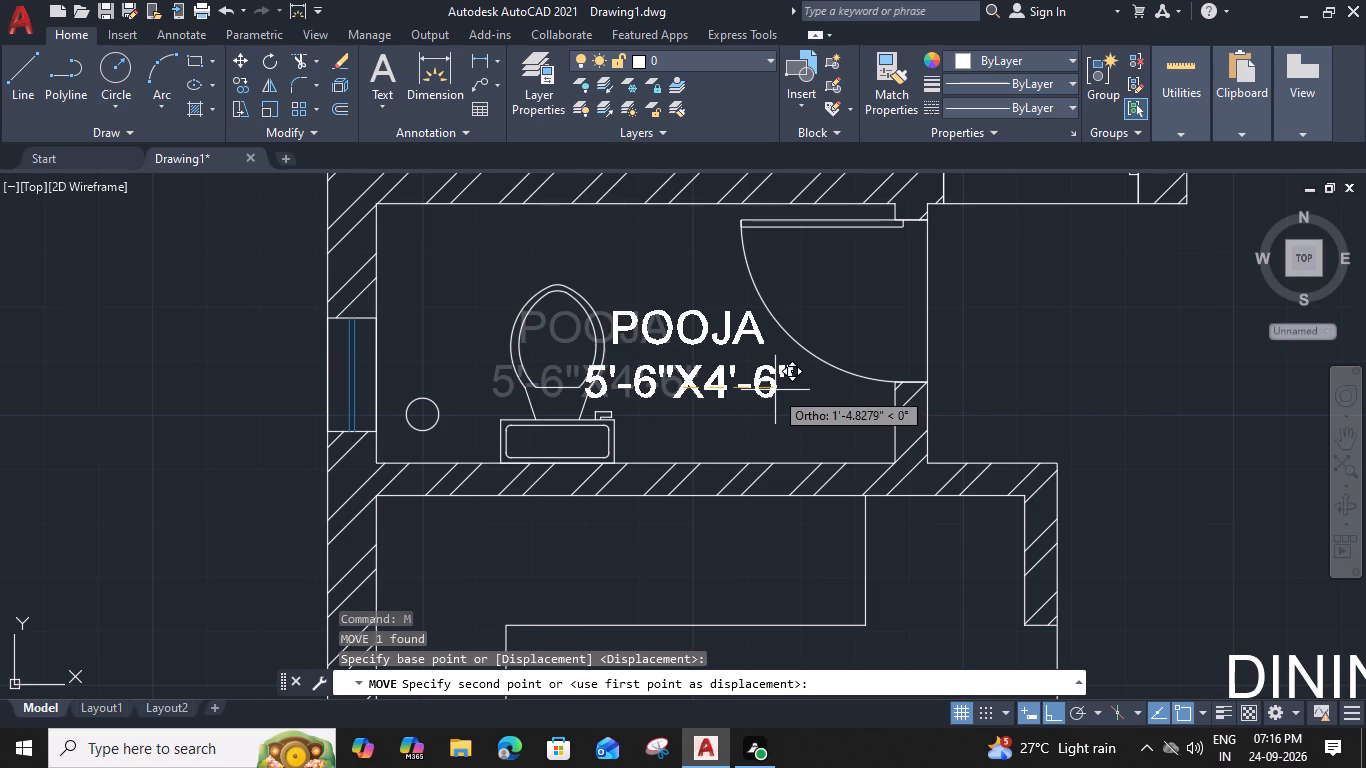
{"action": "left_click", "coordinate": [785, 391]}
Shift the copied label about 6" south and adjust it east-west to fit between the WC and the door-side wall.
{"action": "left_click", "coordinate": [721, 388]}
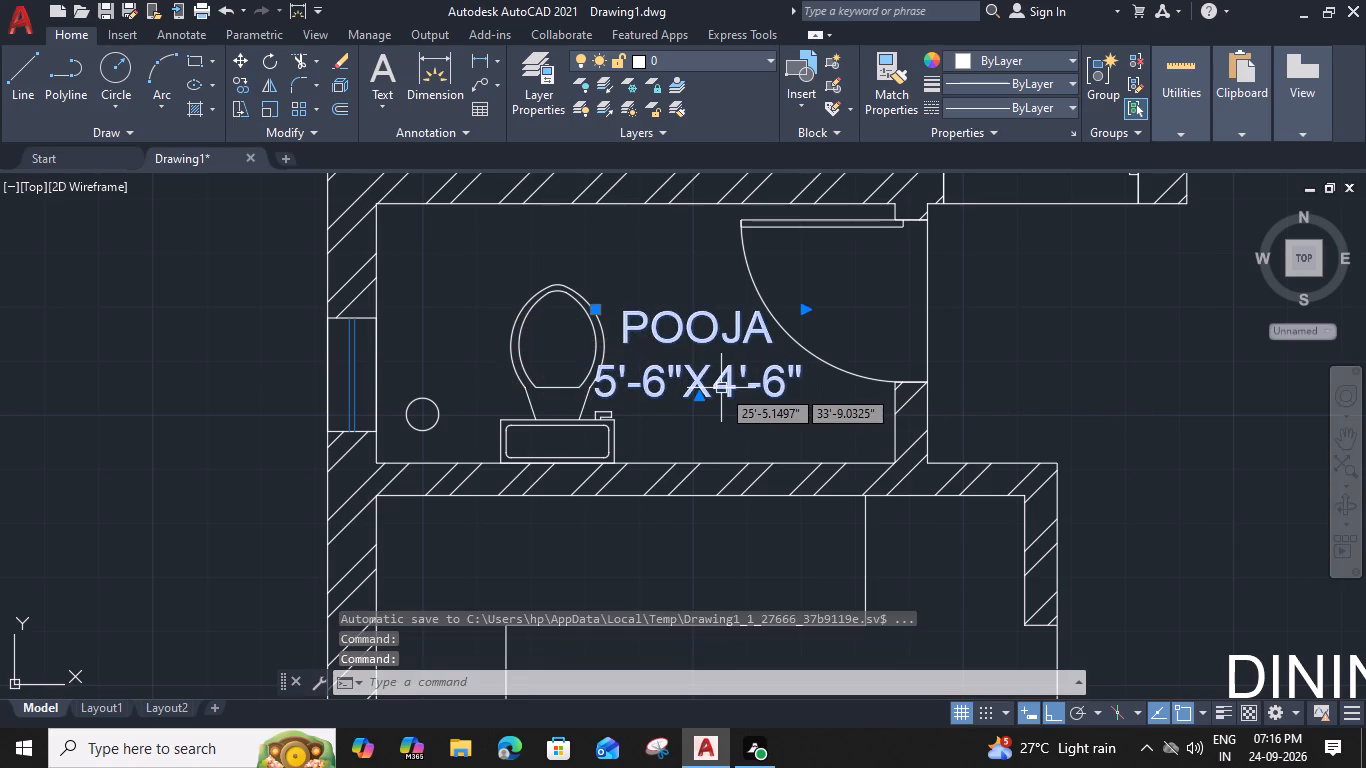
{"action": "type", "text": "M"}
{"action": "key", "text": "space"}
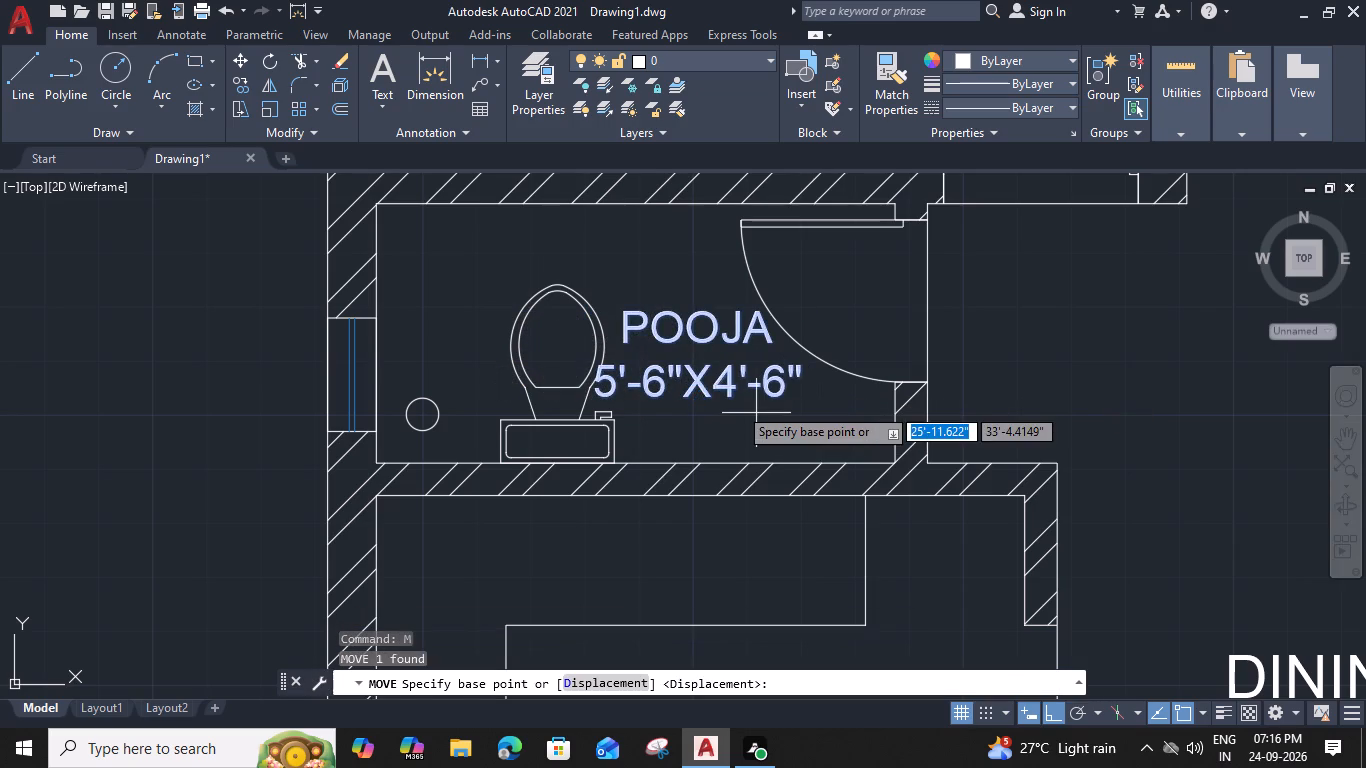
{"action": "left_click", "coordinate": [704, 389]}
{"action": "left_click", "coordinate": [719, 424]}
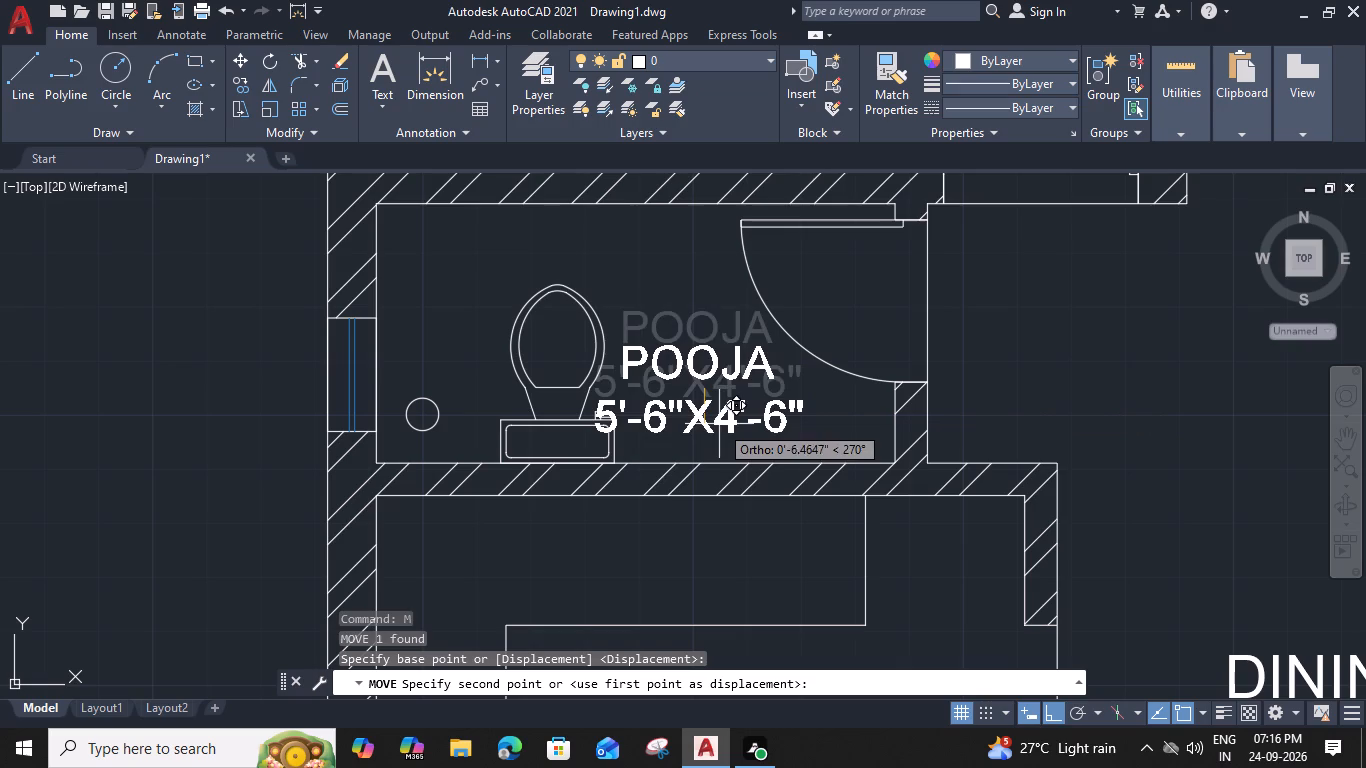
{"action": "left_click", "coordinate": [778, 427]}
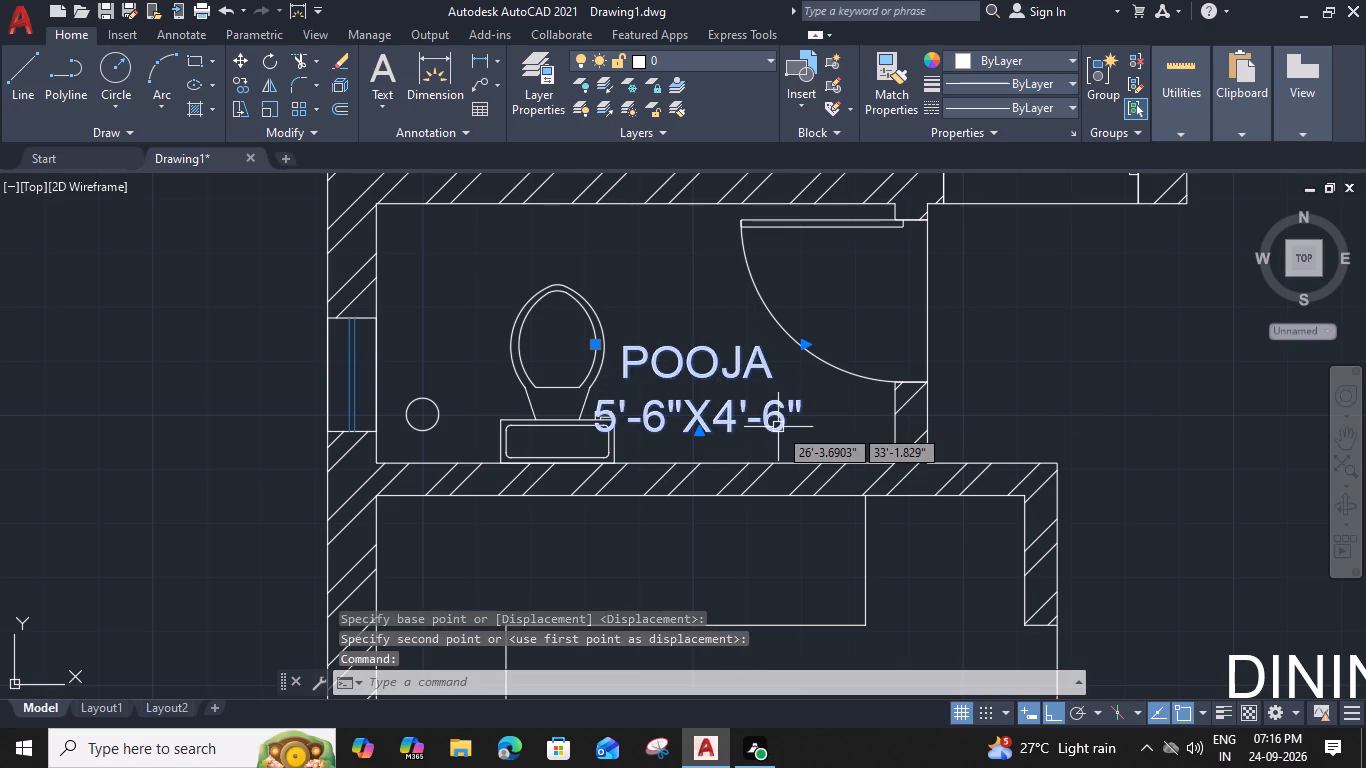
{"action": "key", "text": "m"}
{"action": "key", "text": "space"}
{"action": "left_click", "coordinate": [784, 416]}
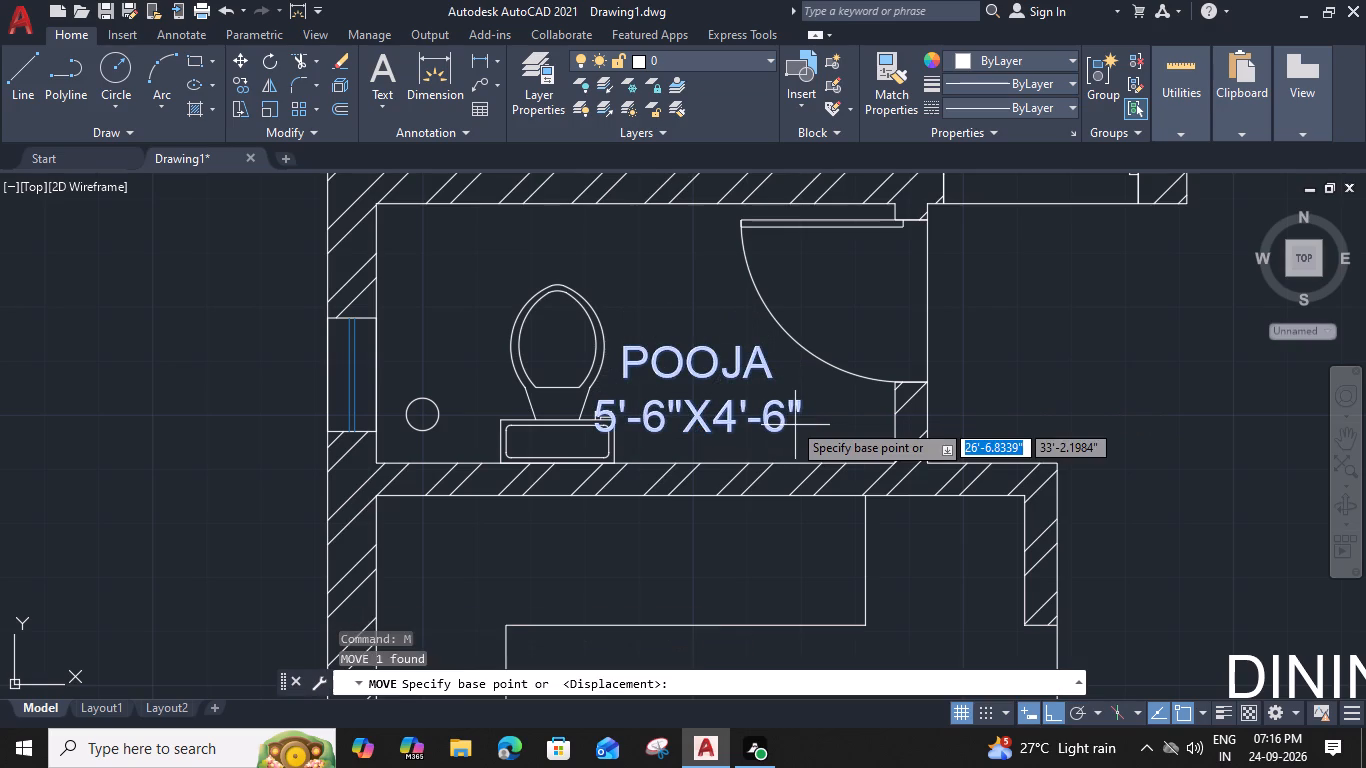
{"action": "left_click", "coordinate": [832, 416]}
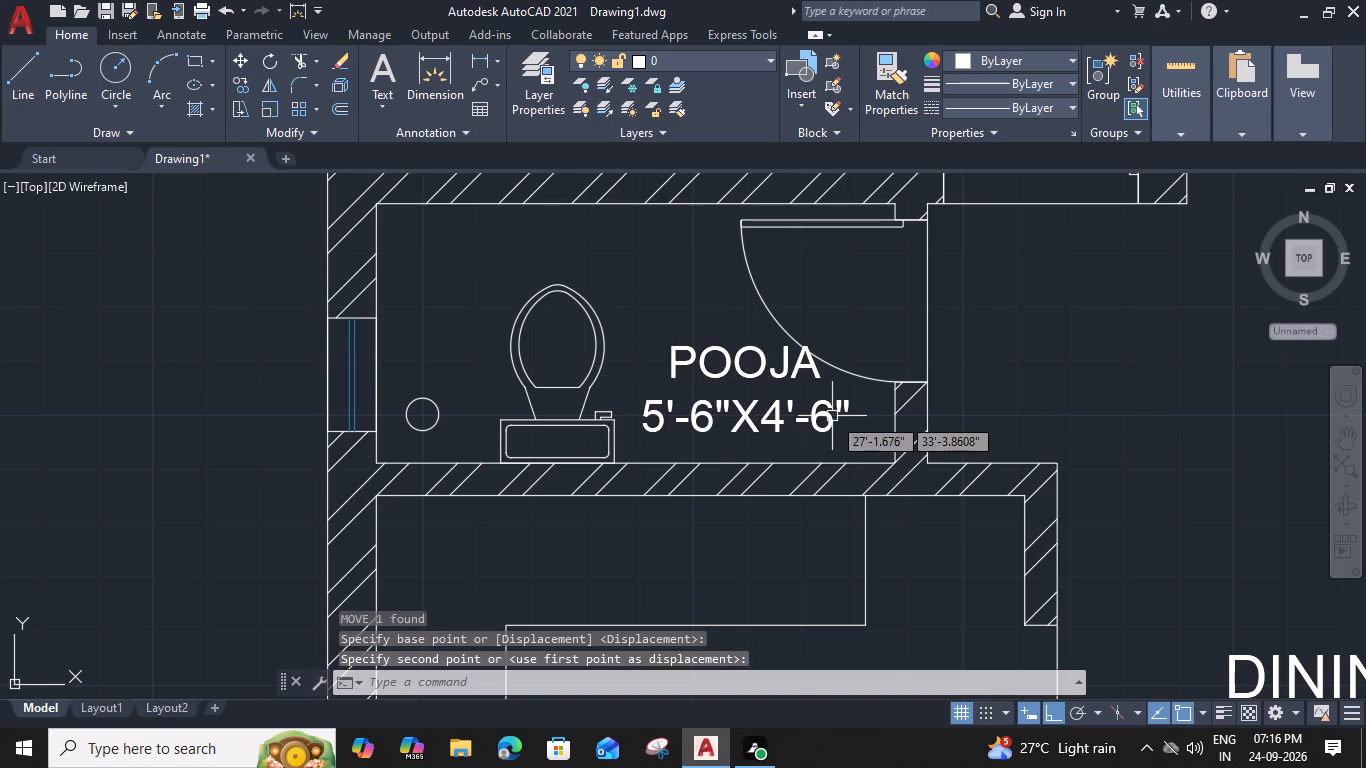
{"action": "left_click", "coordinate": [734, 418]}
{"action": "type", "text": "M"}
{"action": "key", "text": "space"}
{"action": "left_click", "coordinate": [734, 418]}
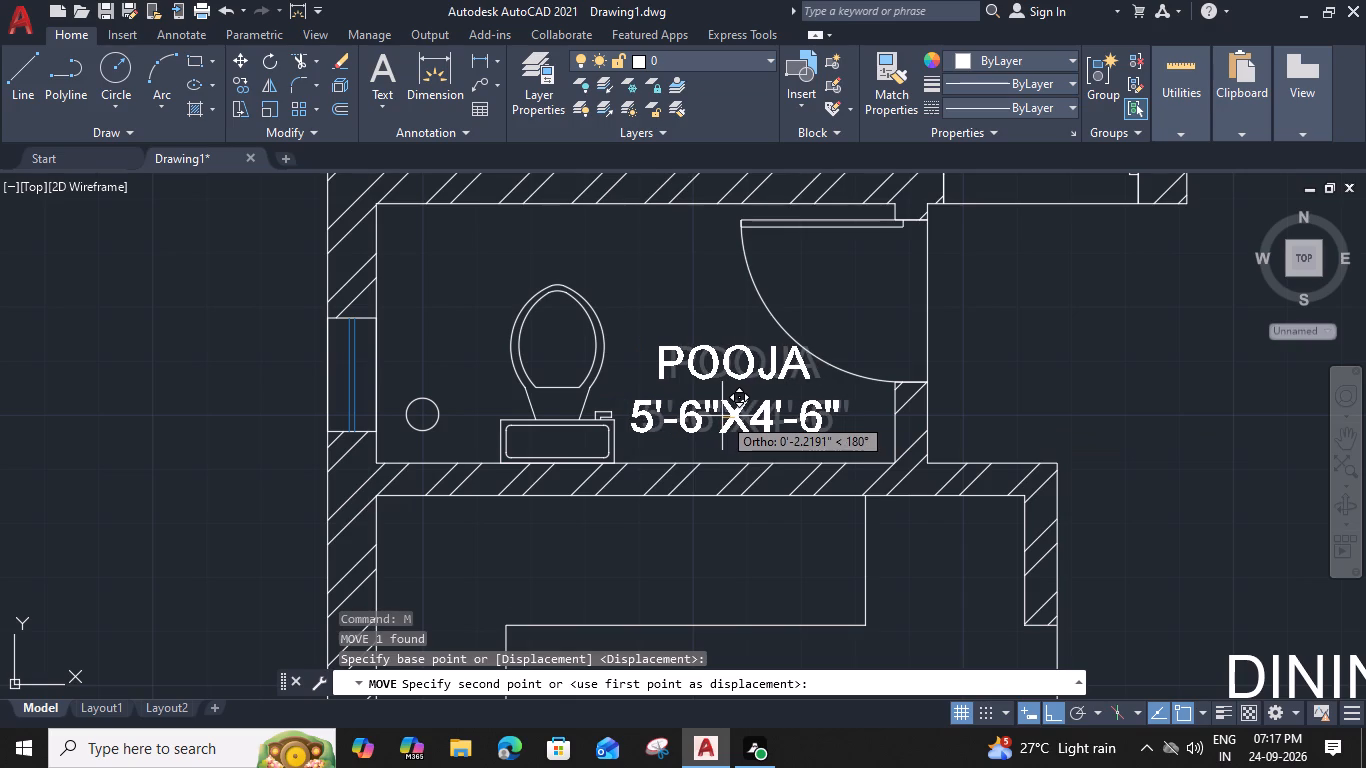
{"action": "left_click", "coordinate": [720, 416]}
Replace the copied label's text with TOILET over 8'-0"X4'-6" and finish the edit.
{"action": "double_click", "coordinate": [720, 416]}
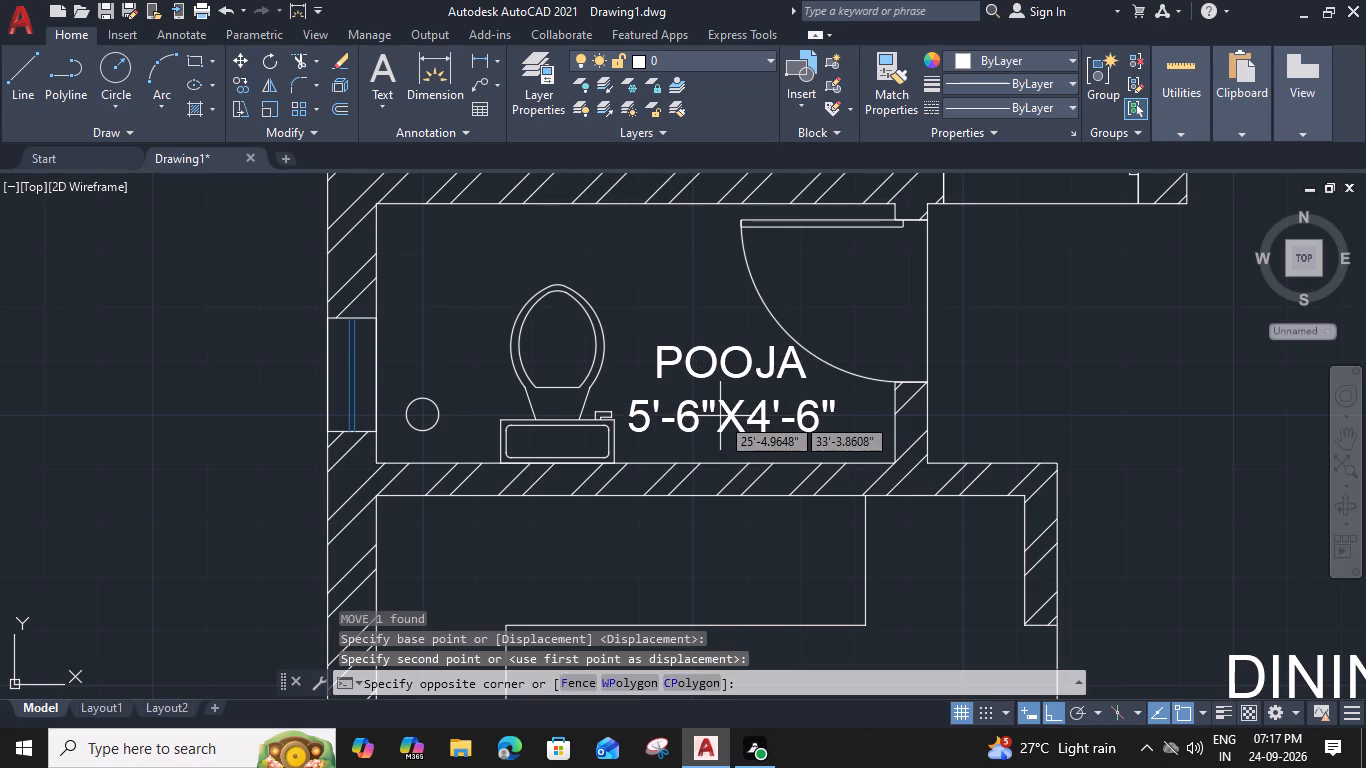
{"action": "triple_click", "coordinate": [701, 367]}
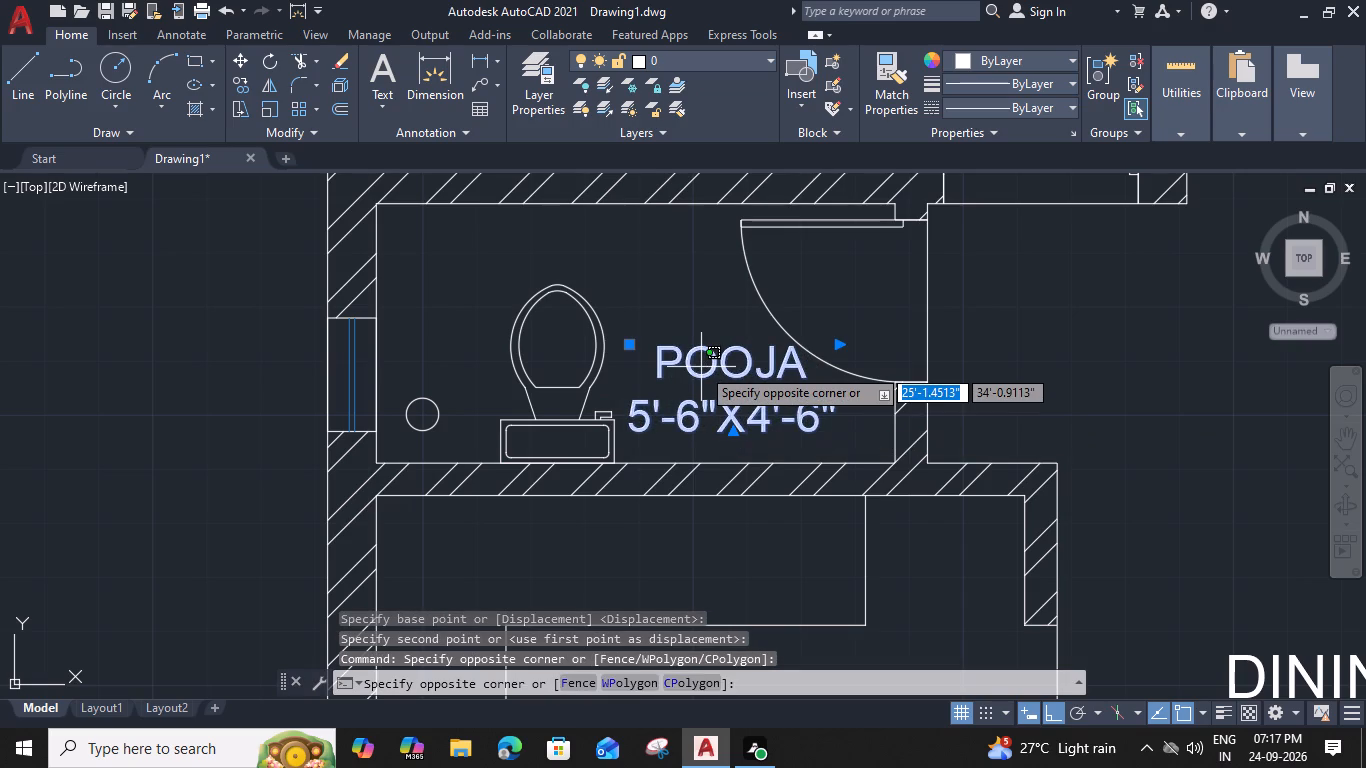
{"action": "double_click", "coordinate": [703, 380]}
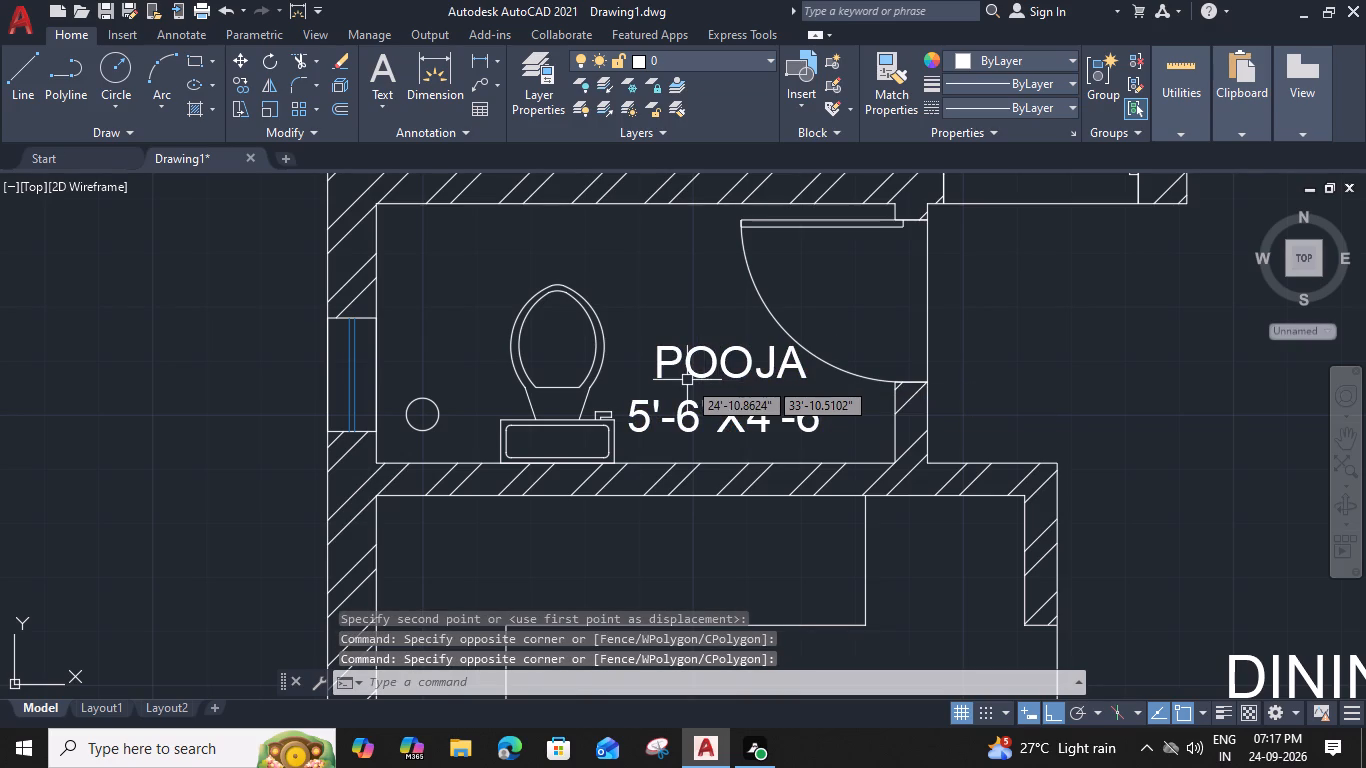
{"action": "left_click", "coordinate": [692, 366]}
{"action": "left_click", "coordinate": [689, 366]}
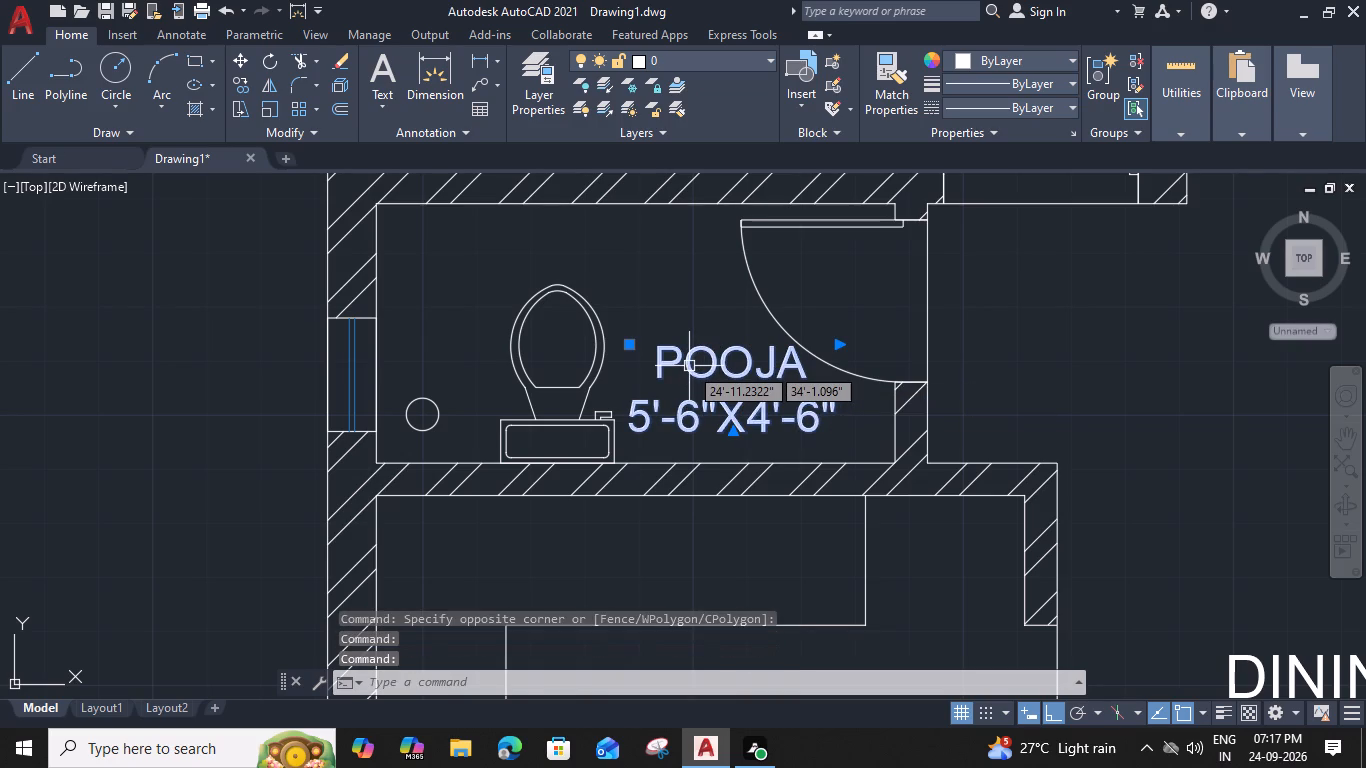
{"action": "double_click", "coordinate": [689, 366]}
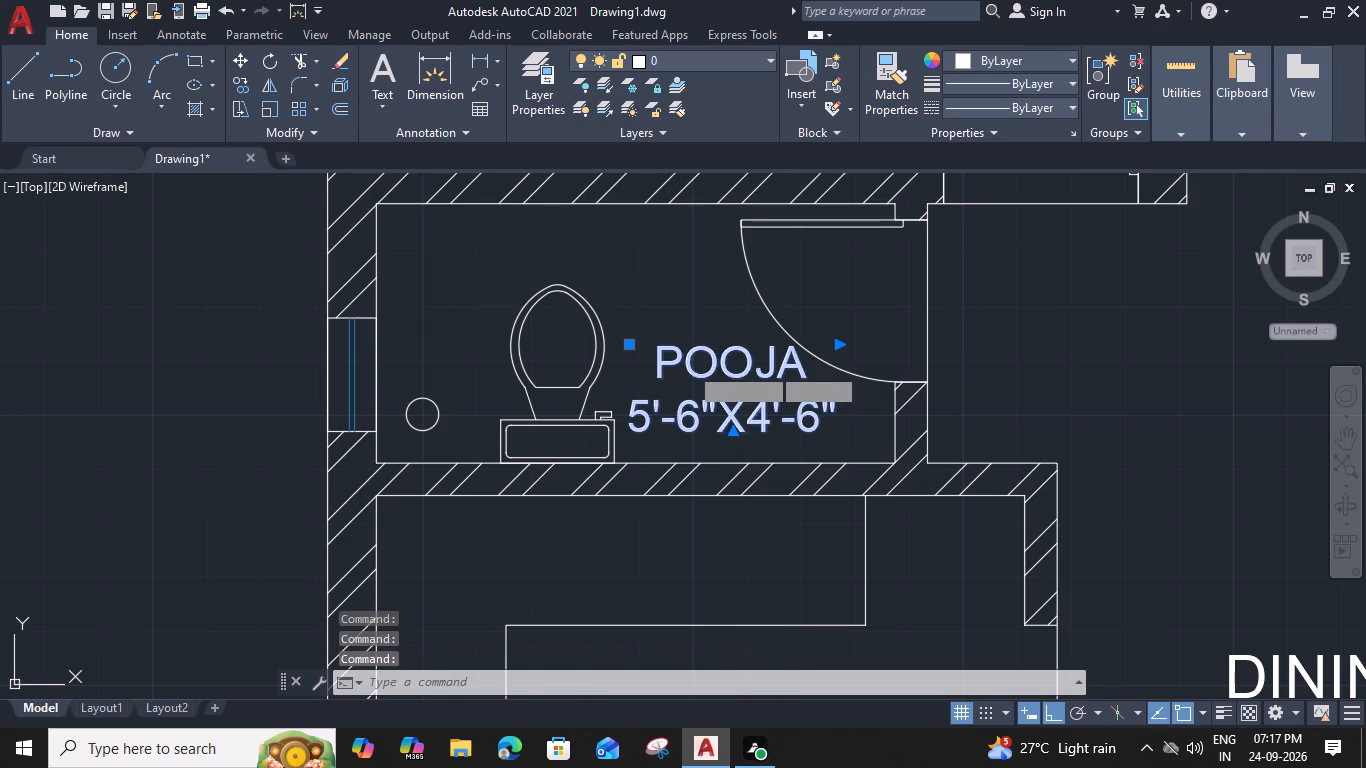
{"action": "scroll", "coordinate": [711, 378], "scroll_direction": "up", "scroll_amount": 2}
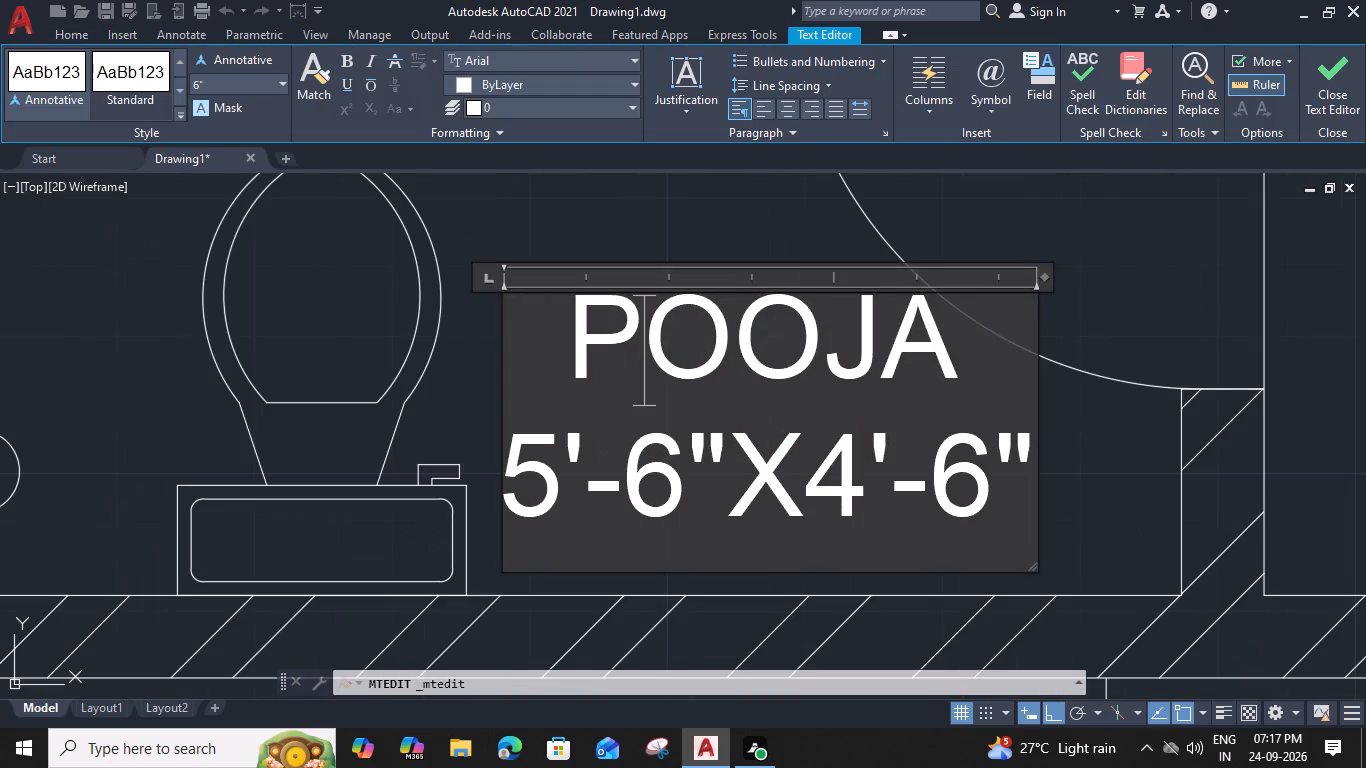
{"action": "left_click_drag", "start_coordinate": [968, 370], "coordinate": [576, 382]}
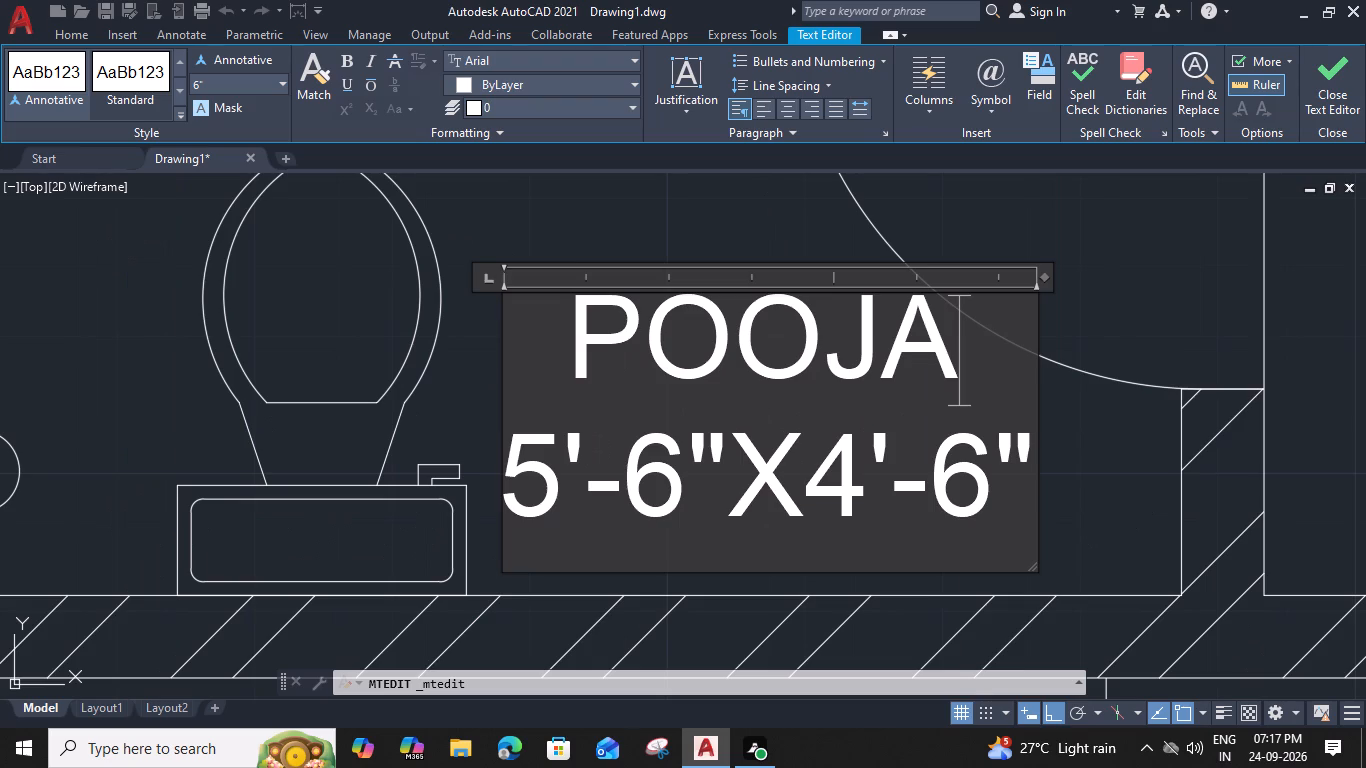
{"action": "type", "text": "TO"}
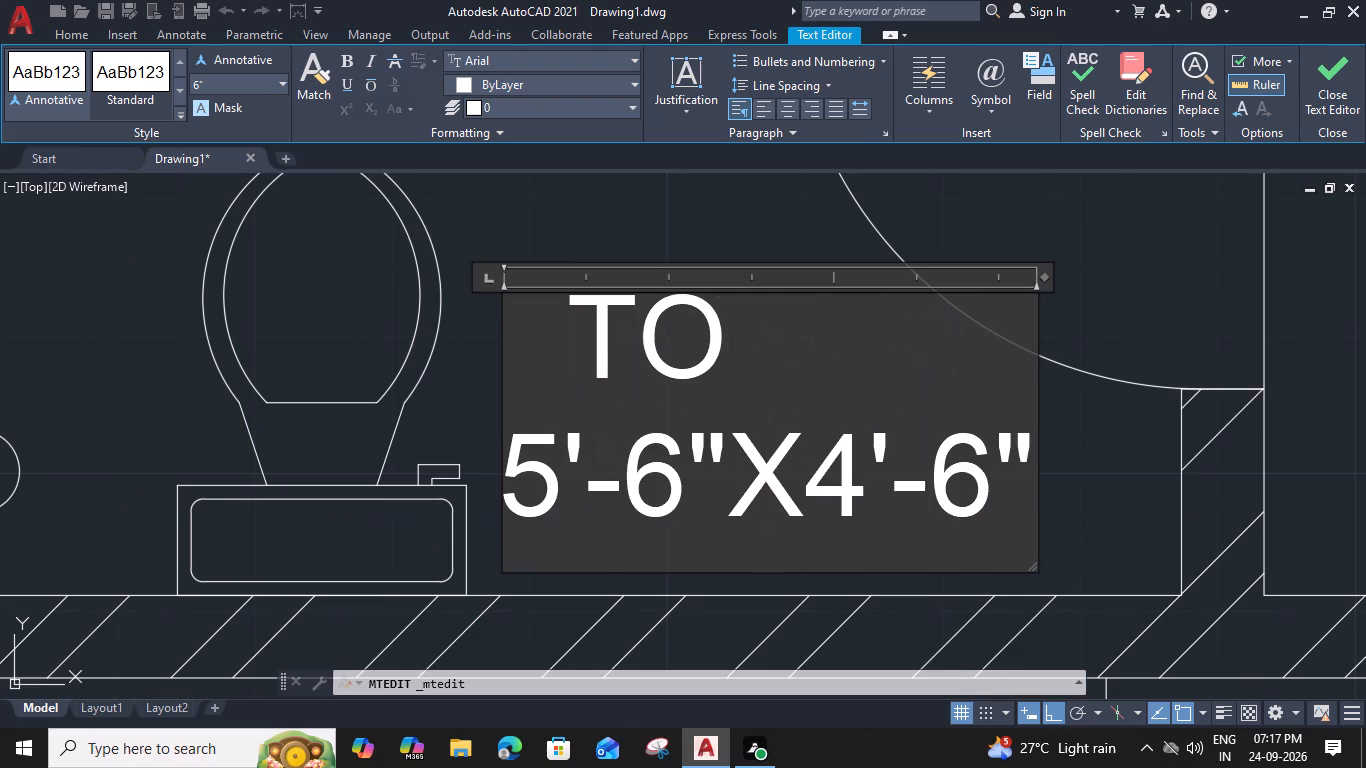
{"action": "type", "text": "ILET"}
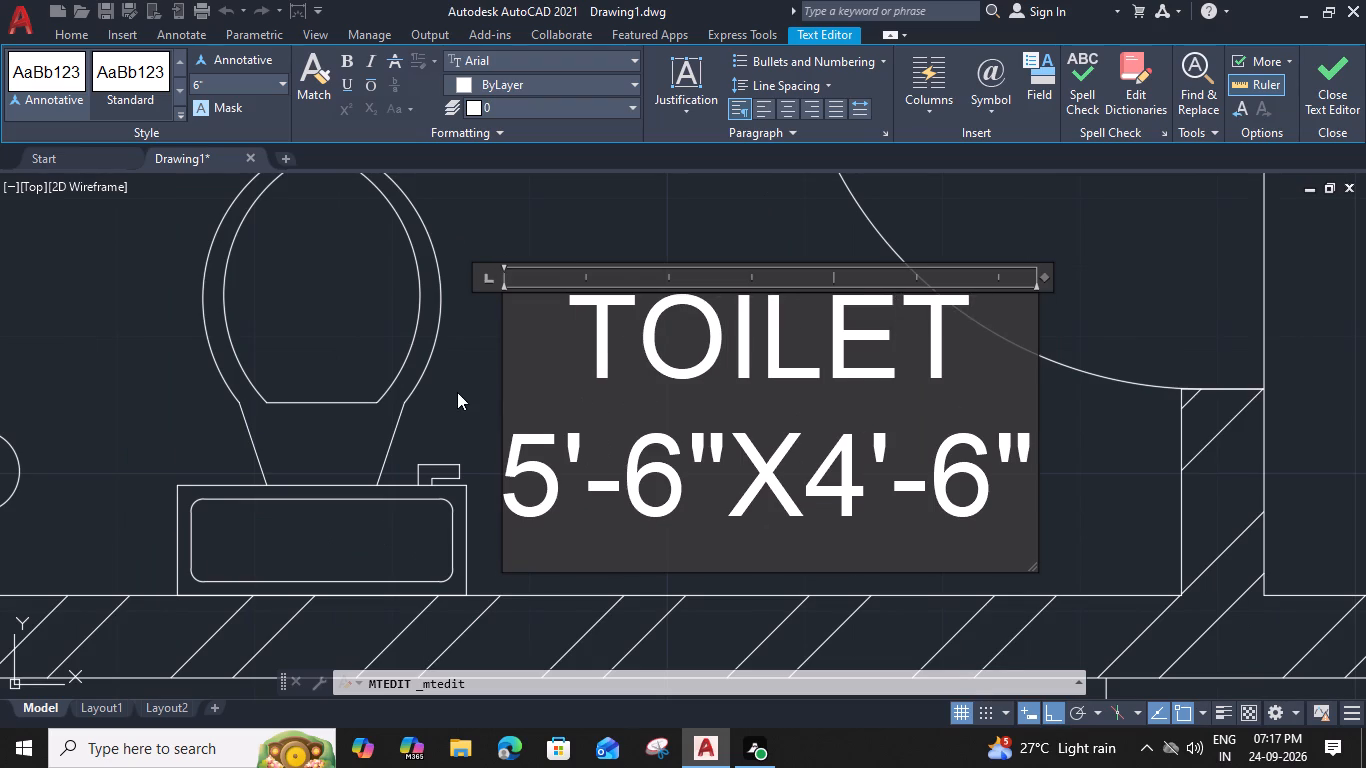
{"action": "left_click_drag", "start_coordinate": [562, 480], "coordinate": [516, 490]}
{"action": "key", "text": "8"}
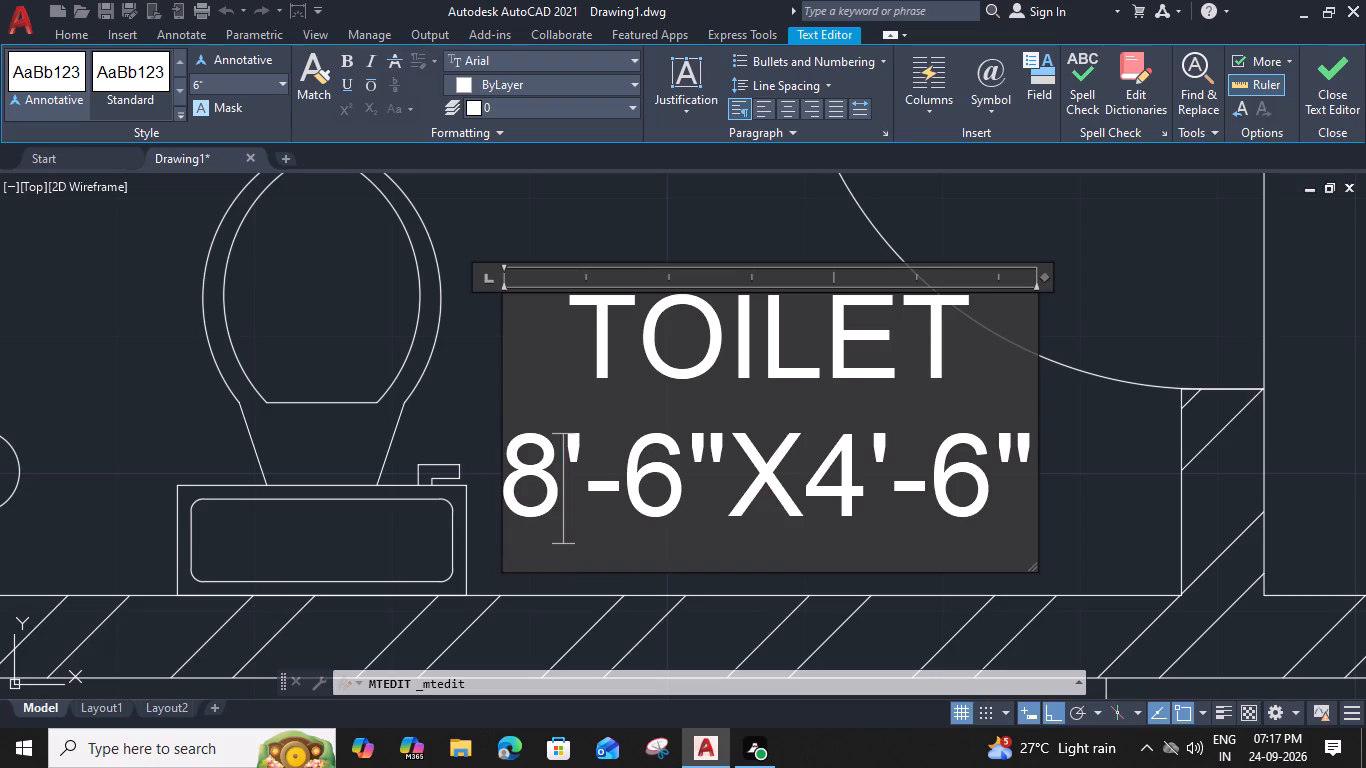
{"action": "left_click_drag", "start_coordinate": [686, 473], "coordinate": [677, 473]}
{"action": "left_click_drag", "start_coordinate": [677, 473], "coordinate": [648, 468]}
{"action": "key", "text": "0"}
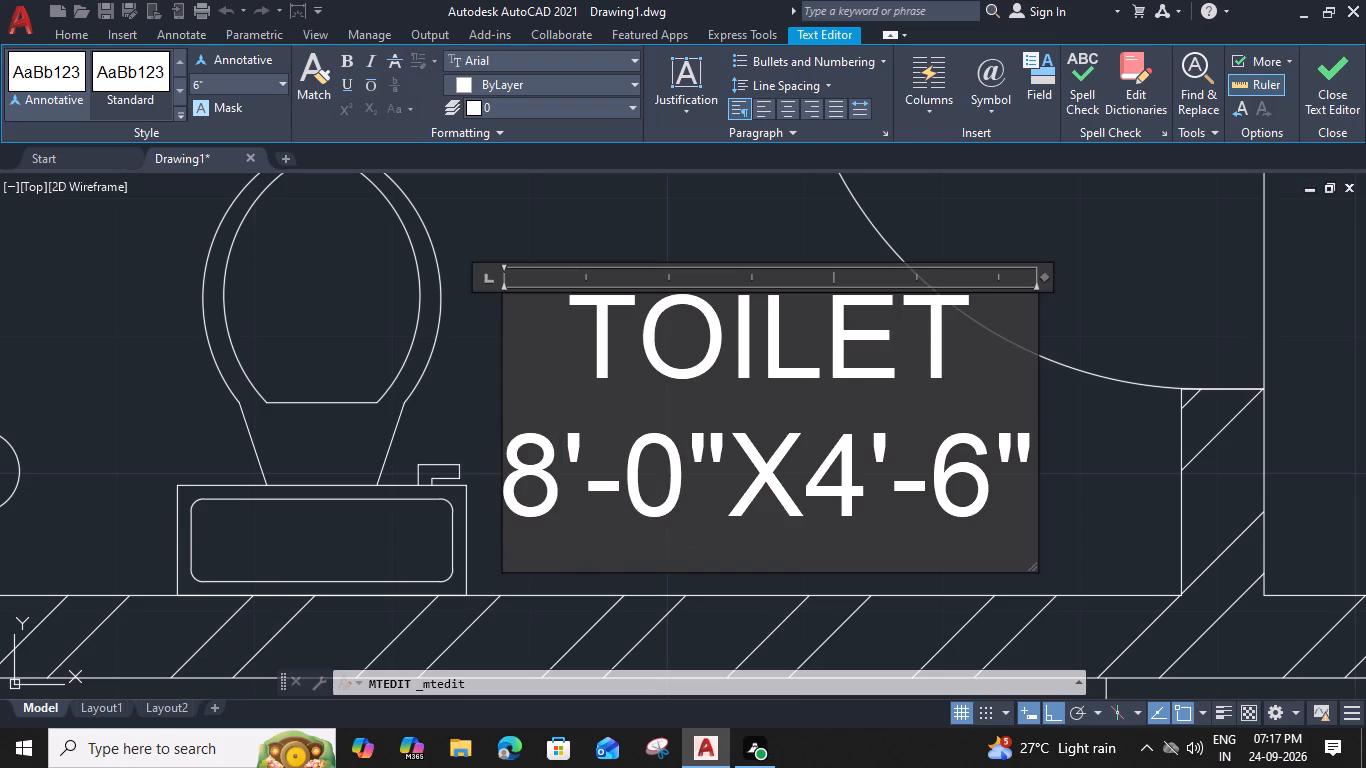
{"action": "scroll", "coordinate": [1018, 500], "scroll_direction": "down", "scroll_amount": 2}
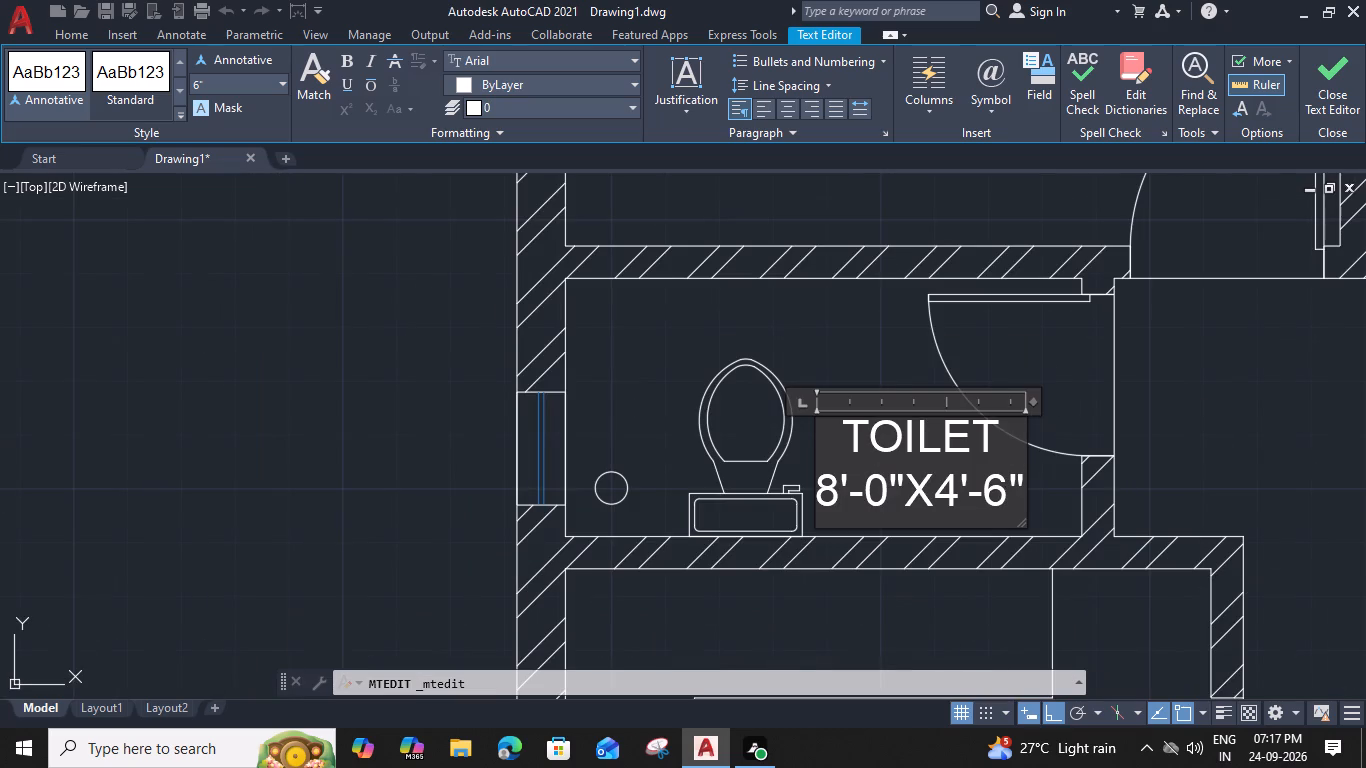
{"action": "left_click", "coordinate": [1043, 501]}
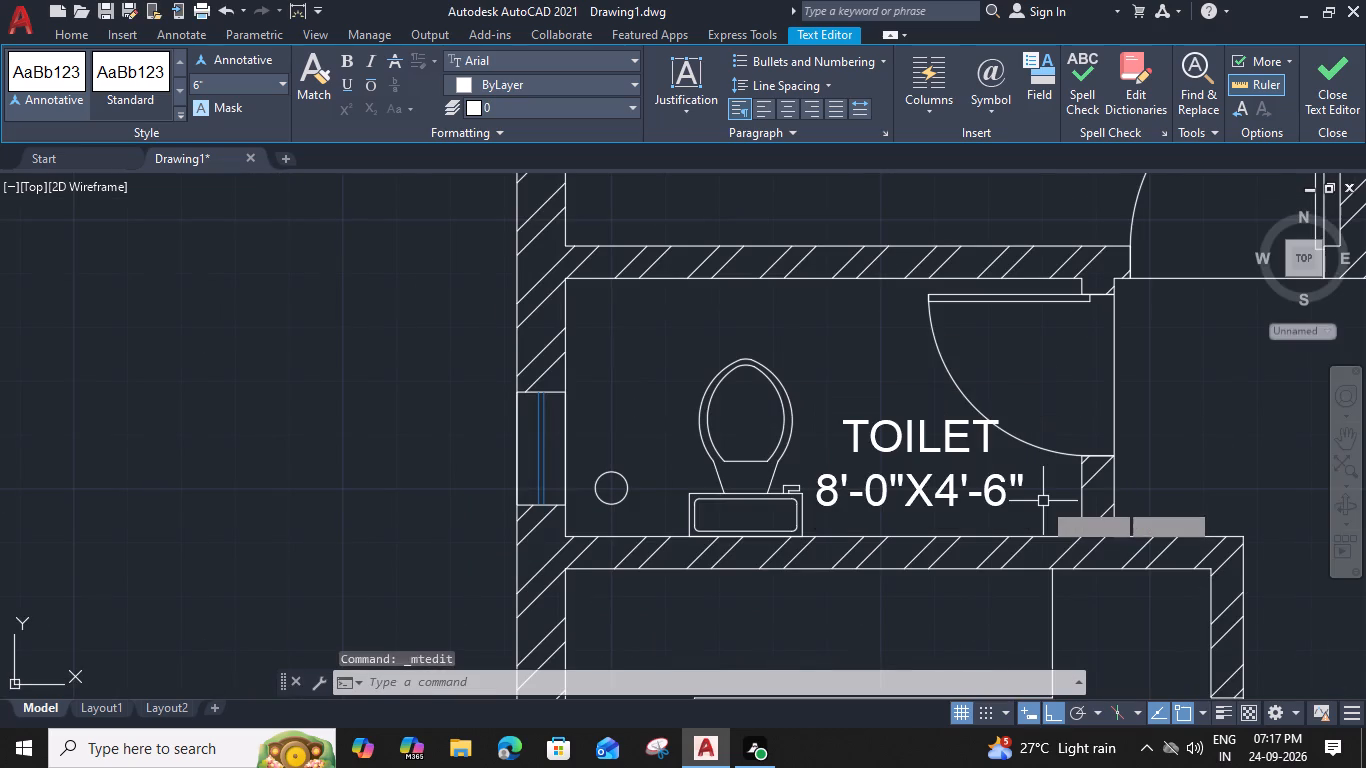
Remove the leading spaces before TOILET in the label beside the WC and finish the edit.
{"action": "left_click", "coordinate": [901, 461]}
{"action": "left_click", "coordinate": [852, 449]}
{"action": "double_click", "coordinate": [865, 446]}
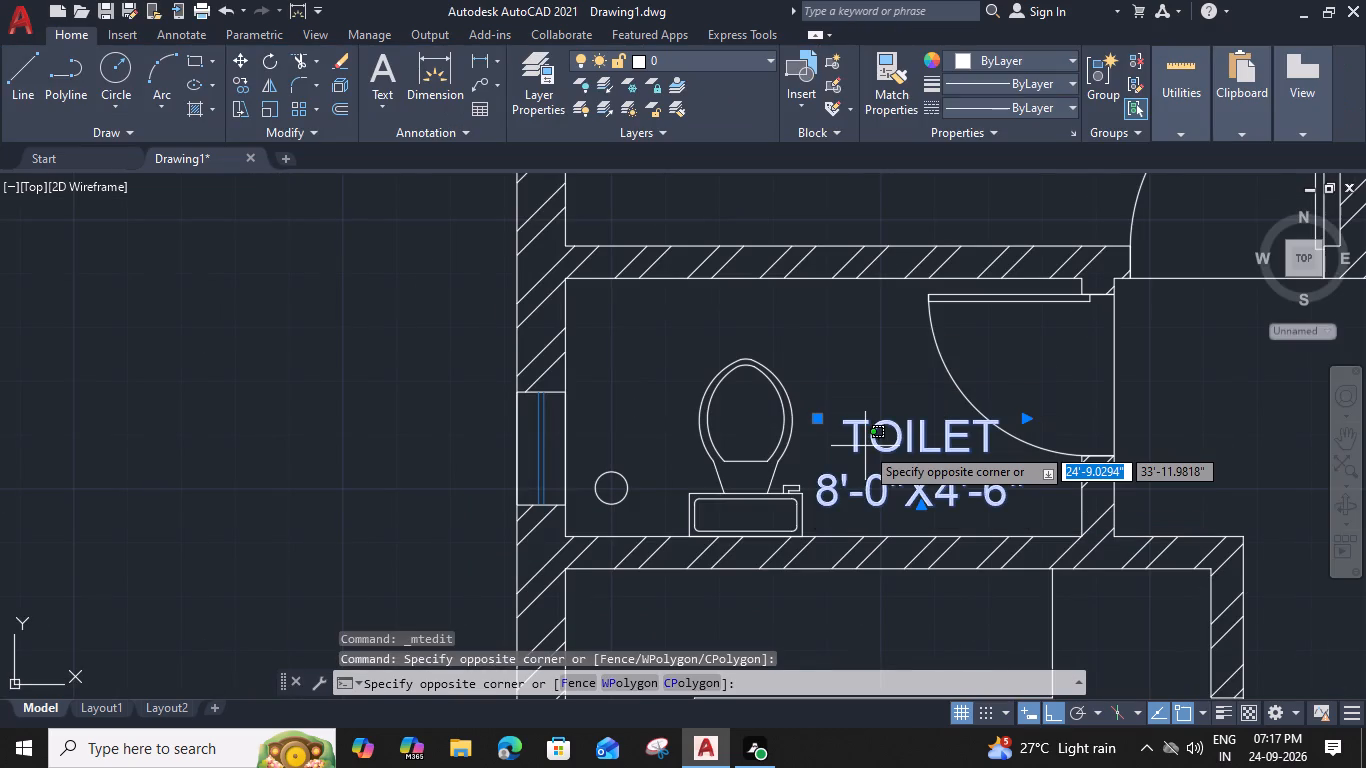
{"action": "left_click", "coordinate": [848, 432]}
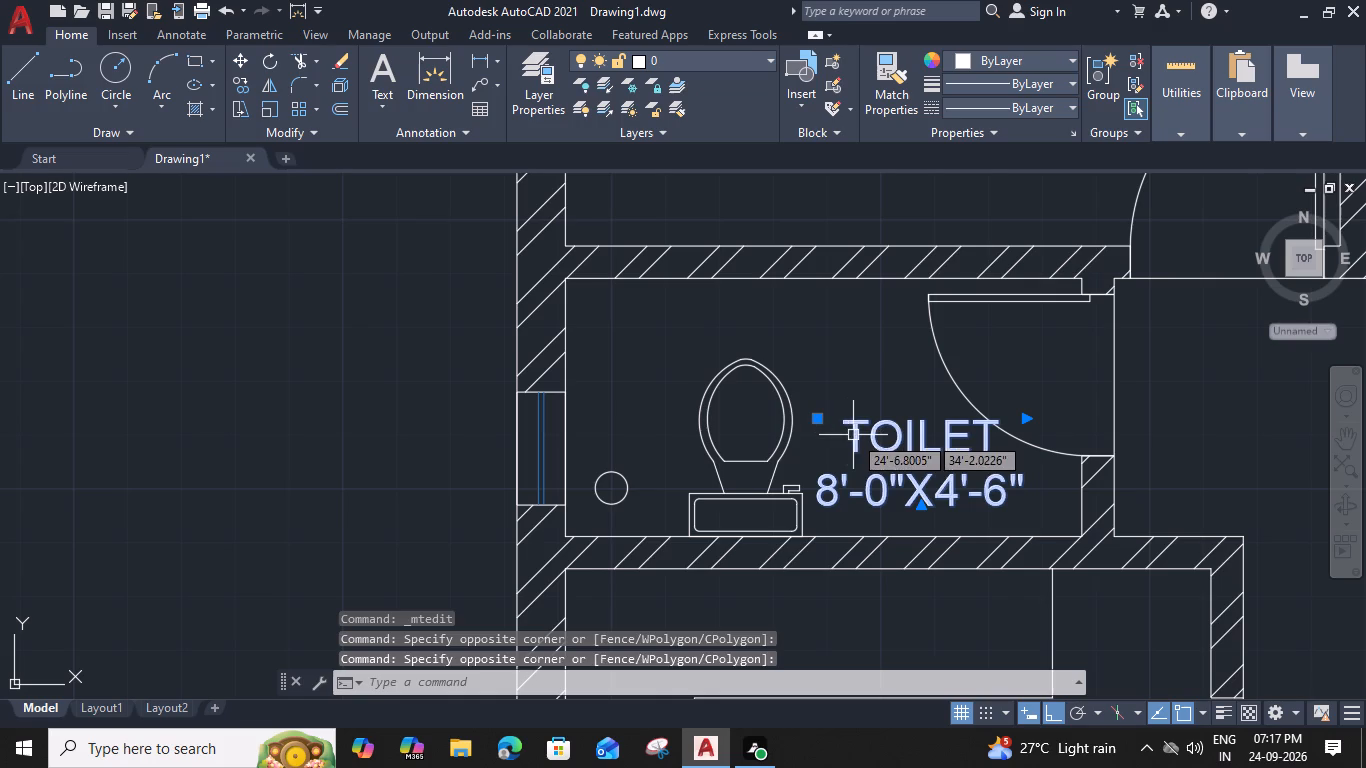
{"action": "double_click", "coordinate": [853, 435]}
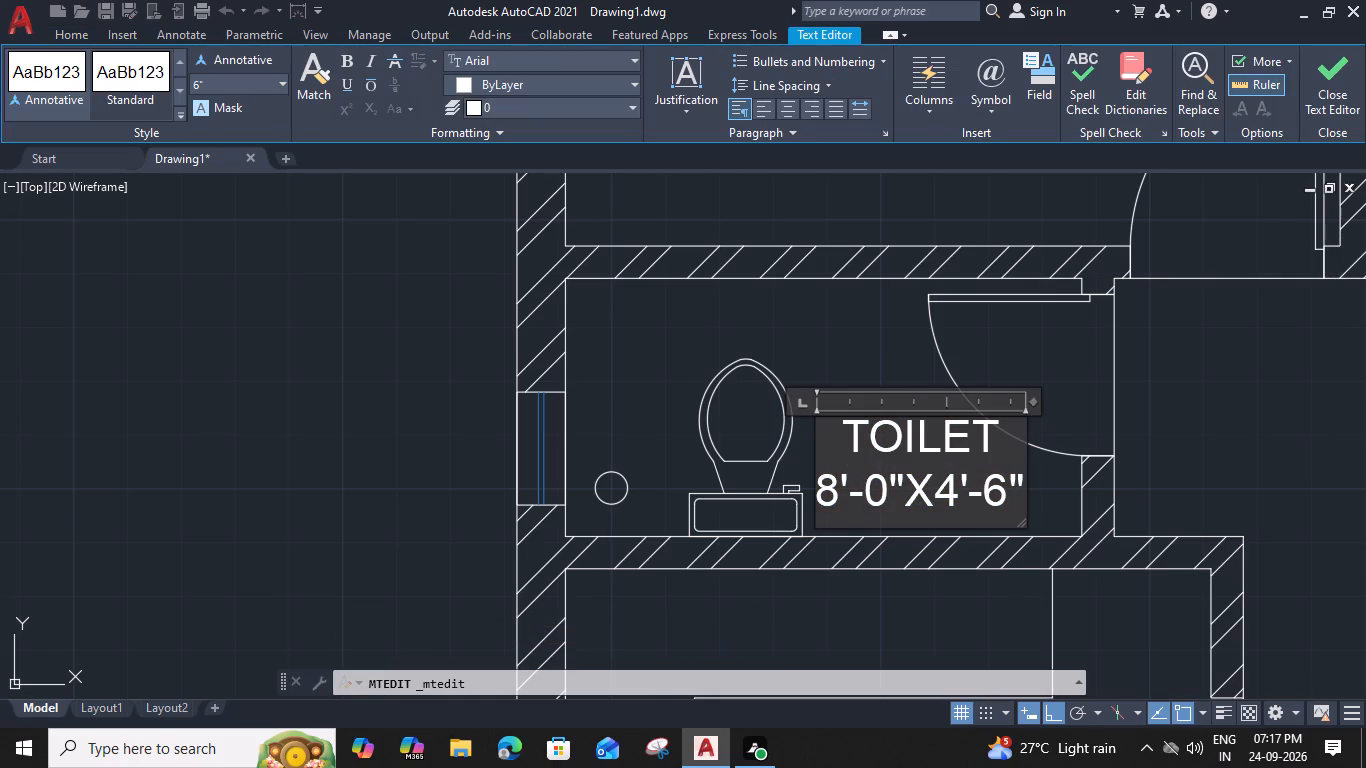
{"action": "key", "text": "BackSpace"}
{"action": "key", "text": "BackSpace"}
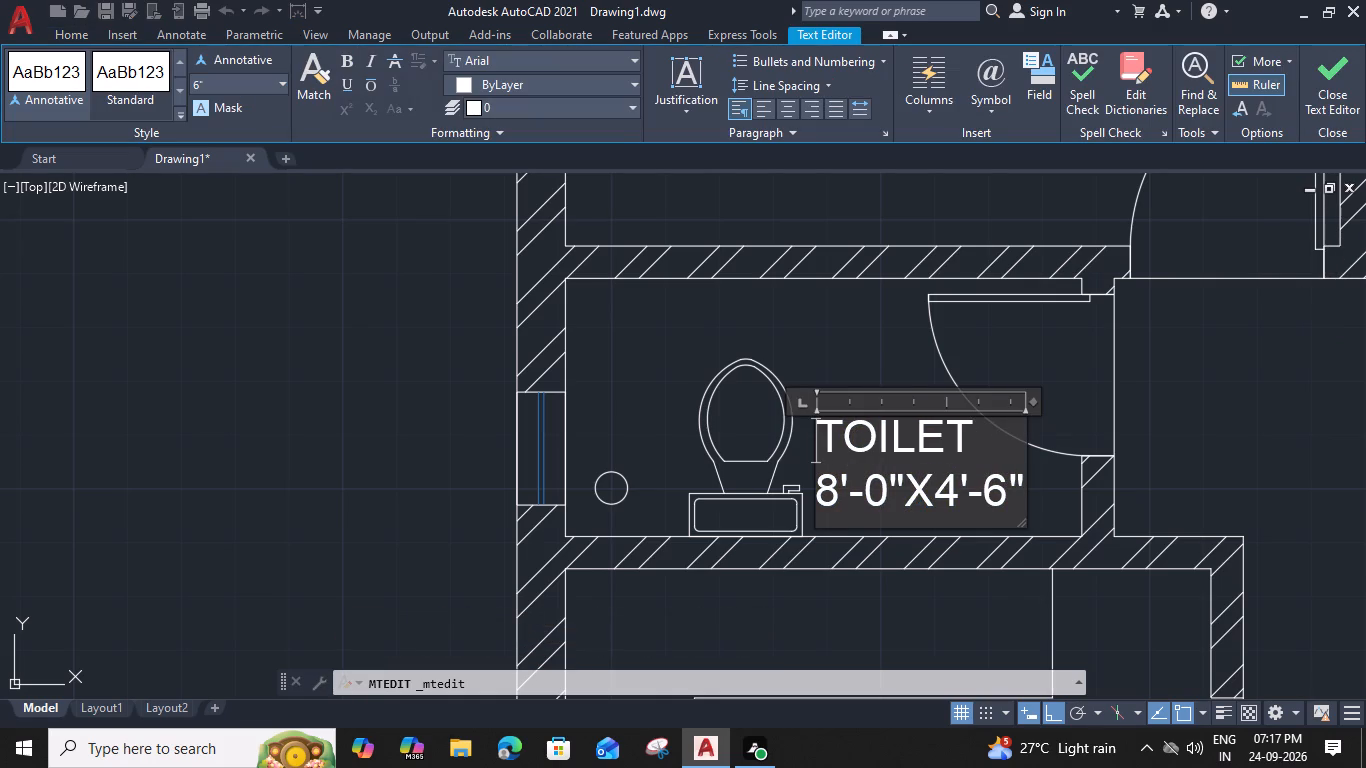
{"action": "left_click_drag", "start_coordinate": [1052, 476], "coordinate": [1052, 486]}
{"action": "scroll", "coordinate": [1015, 484], "scroll_direction": "down", "scroll_amount": 2}
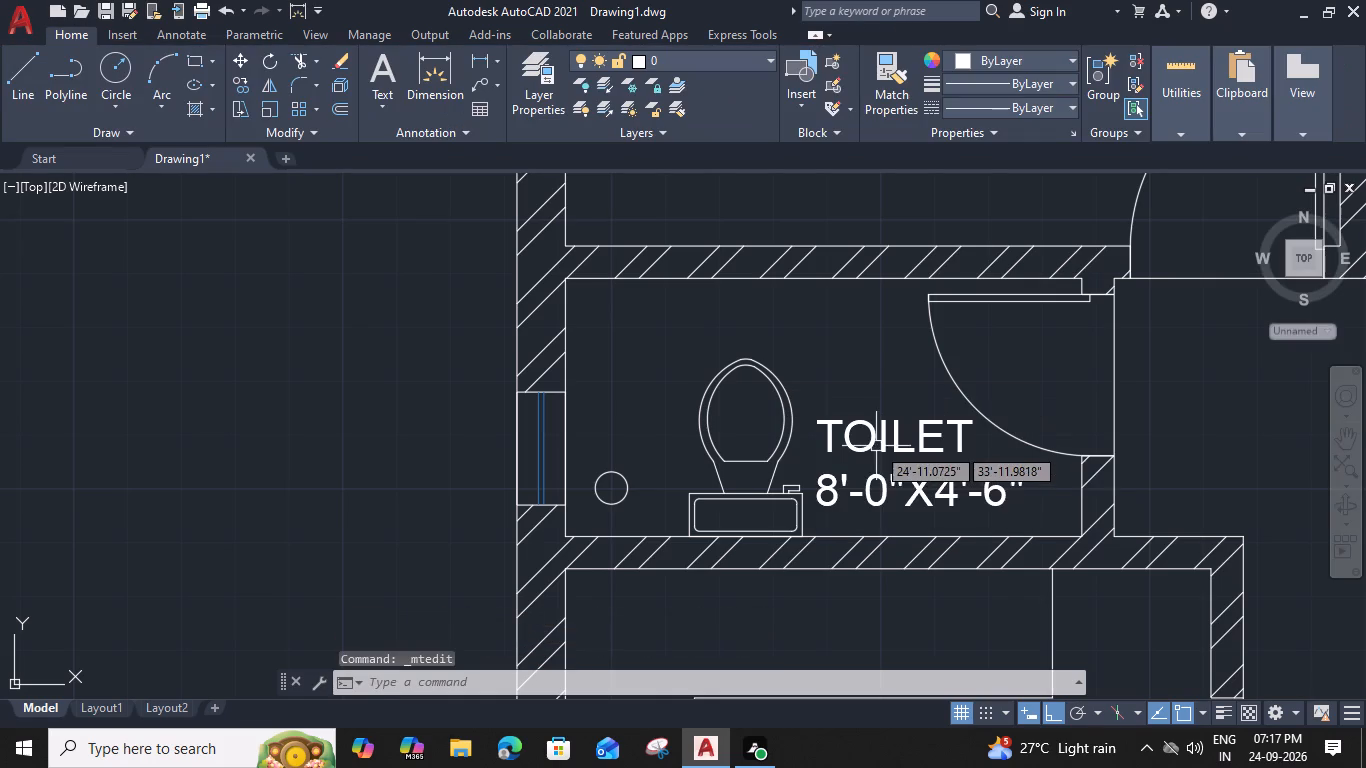
Copy the TOILET label into the other toilet between Bedroom-2 and Bedroom-1, between the WC and the door.
{"action": "left_click", "coordinate": [876, 446]}
{"action": "type", "text": "CO"}
{"action": "key", "text": "space"}
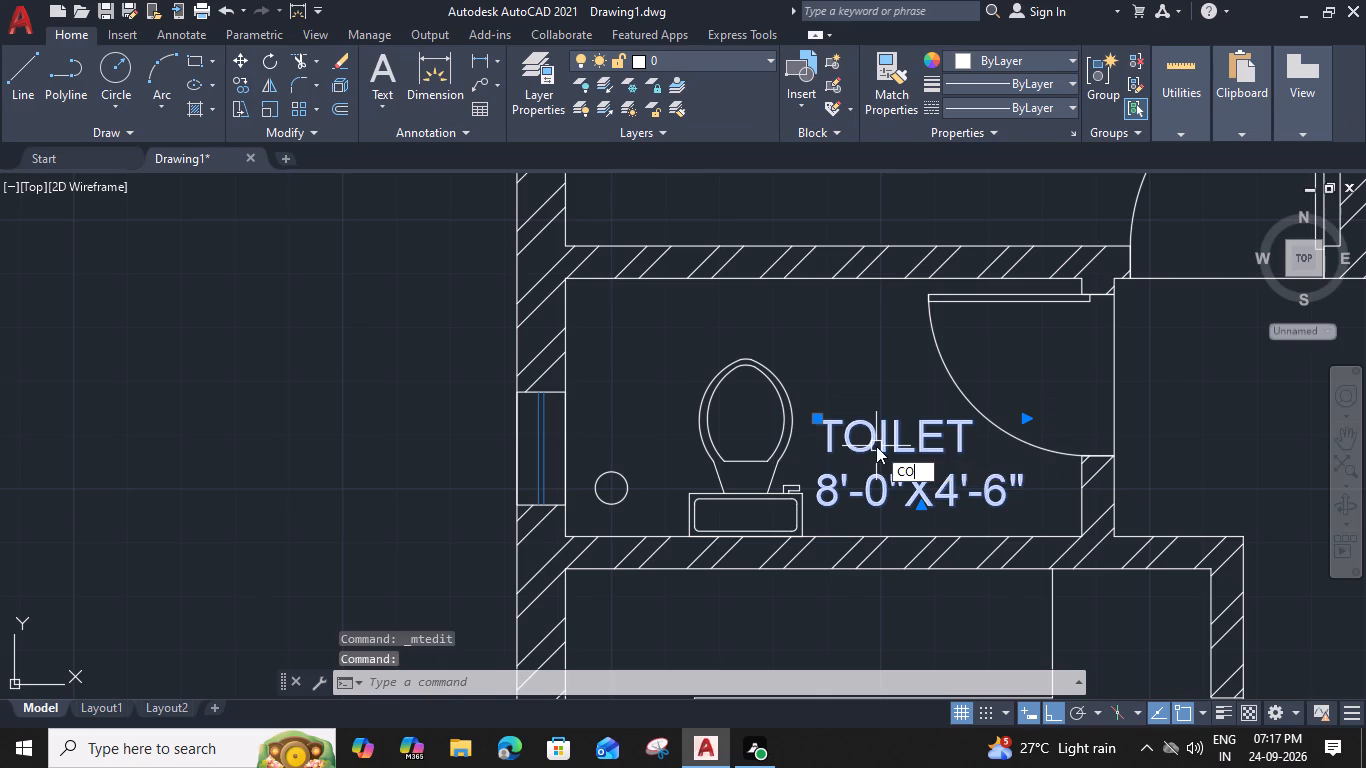
{"action": "left_click", "coordinate": [1084, 491]}
{"action": "scroll", "coordinate": [1083, 489], "scroll_direction": "down", "scroll_amount": 4}
{"action": "middle_click_drag", "start_coordinate": [1047, 429], "coordinate": [649, 432]}
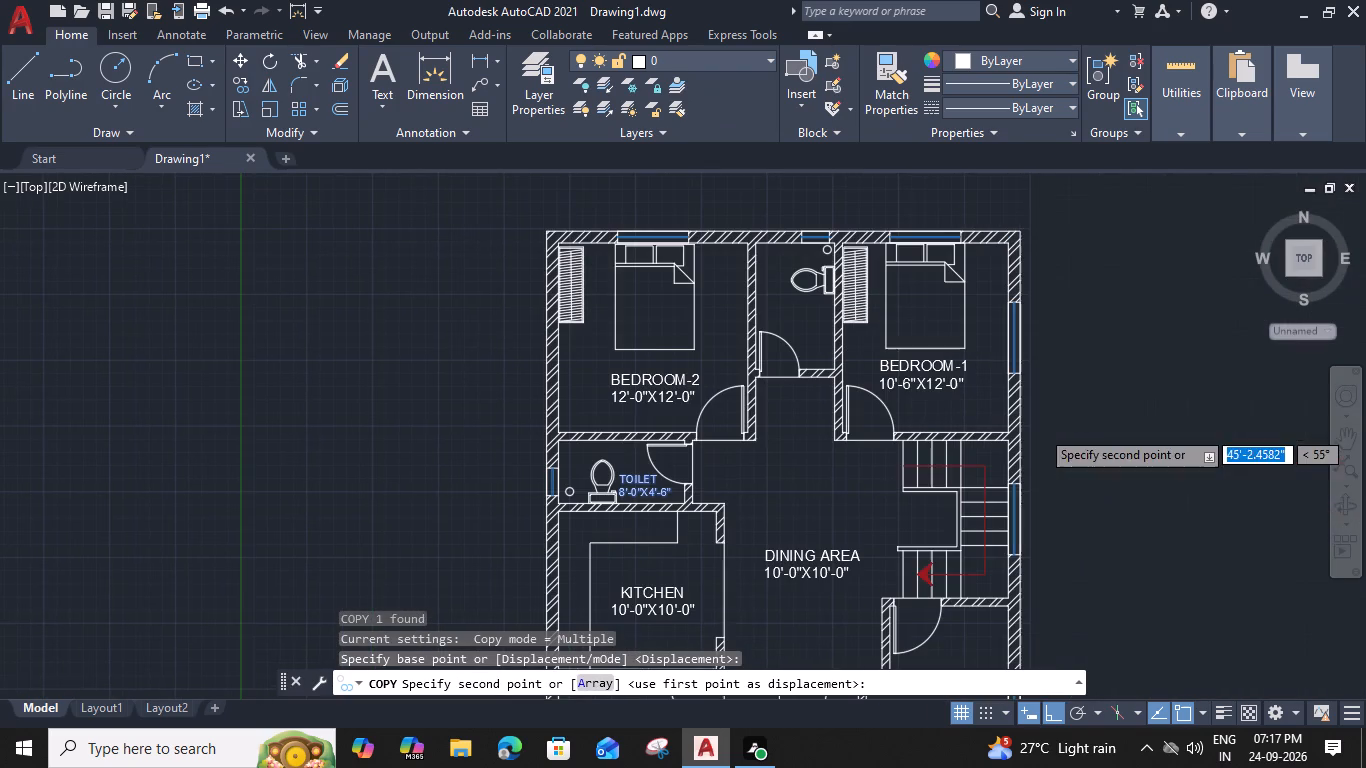
{"action": "scroll", "coordinate": [818, 340], "scroll_direction": "up", "scroll_amount": 2}
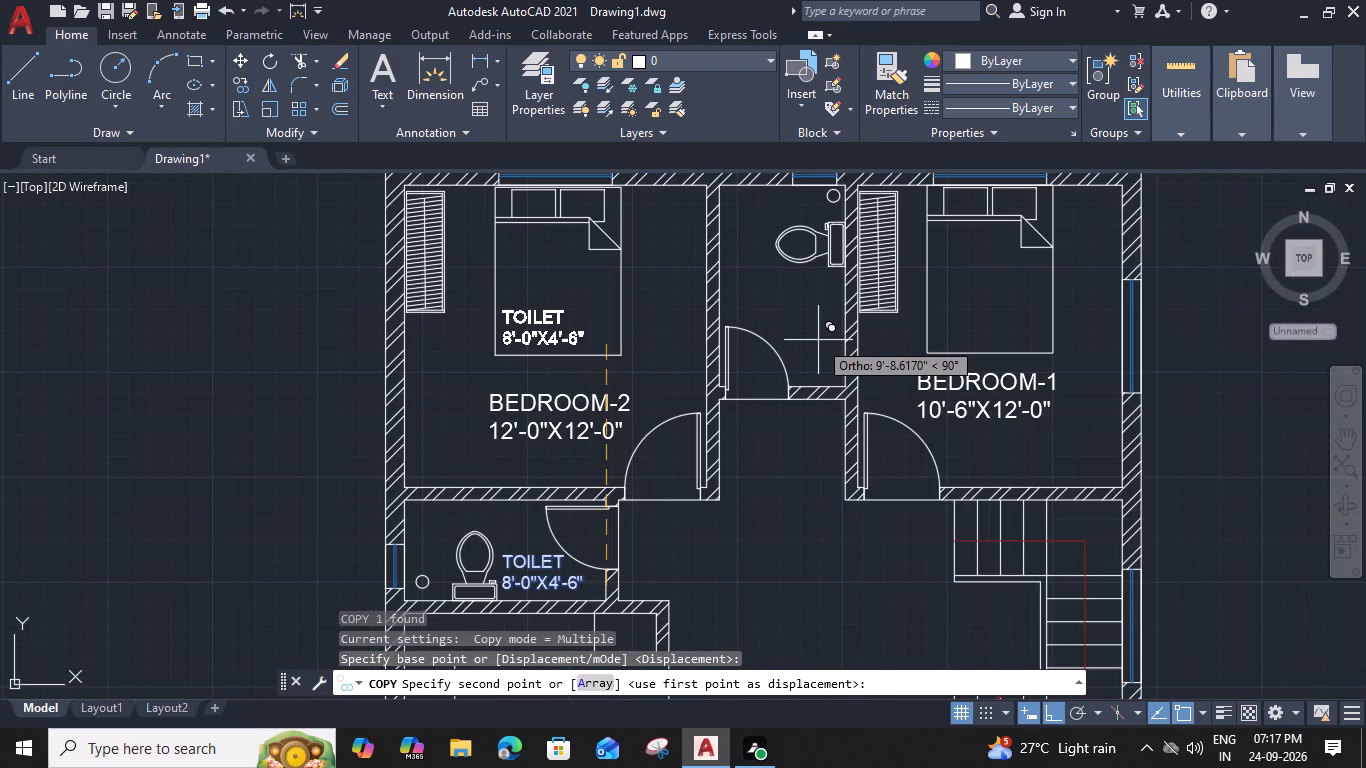
{"action": "left_click", "coordinate": [857, 309]}
{"action": "key", "text": "Escape"}
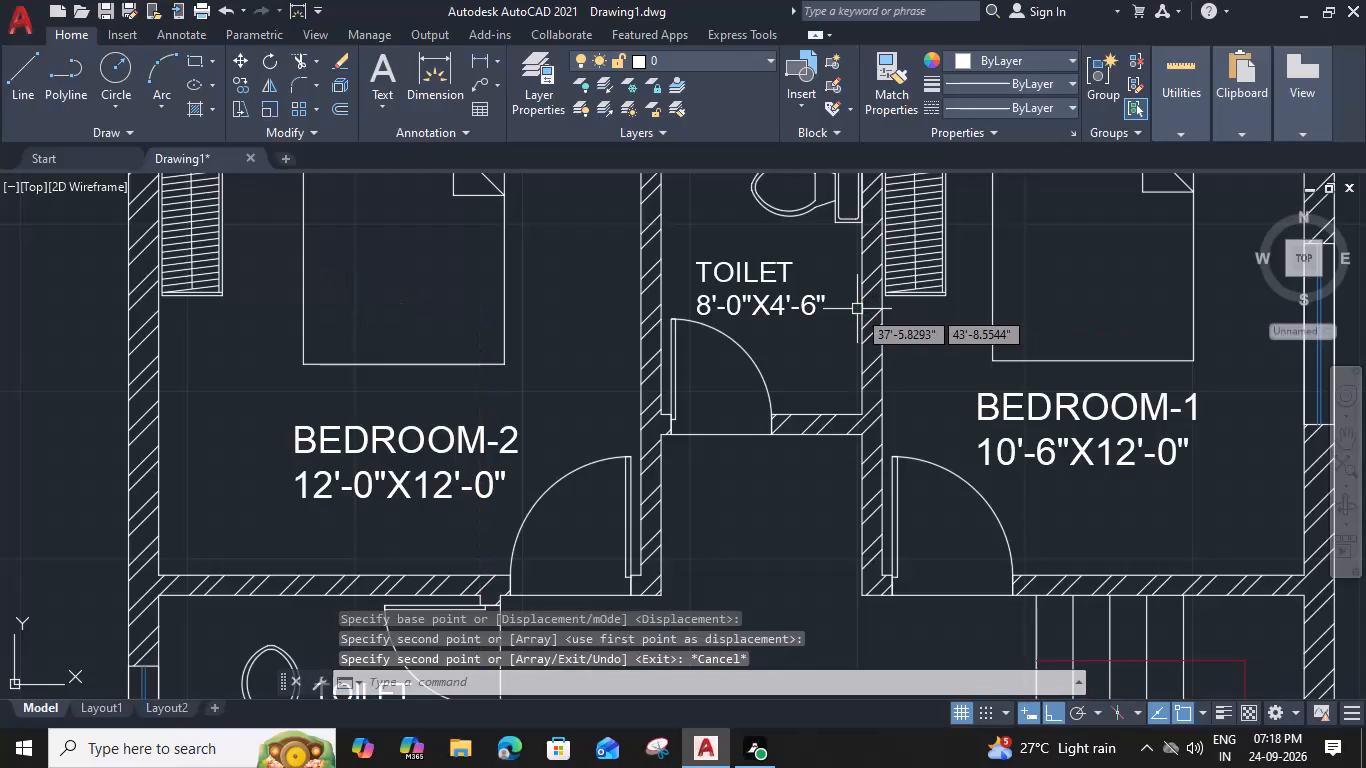
Change the size line of the copied toilet label to 5'-0"X8'-0" and finish the edit.
{"action": "double_click", "coordinate": [760, 295]}
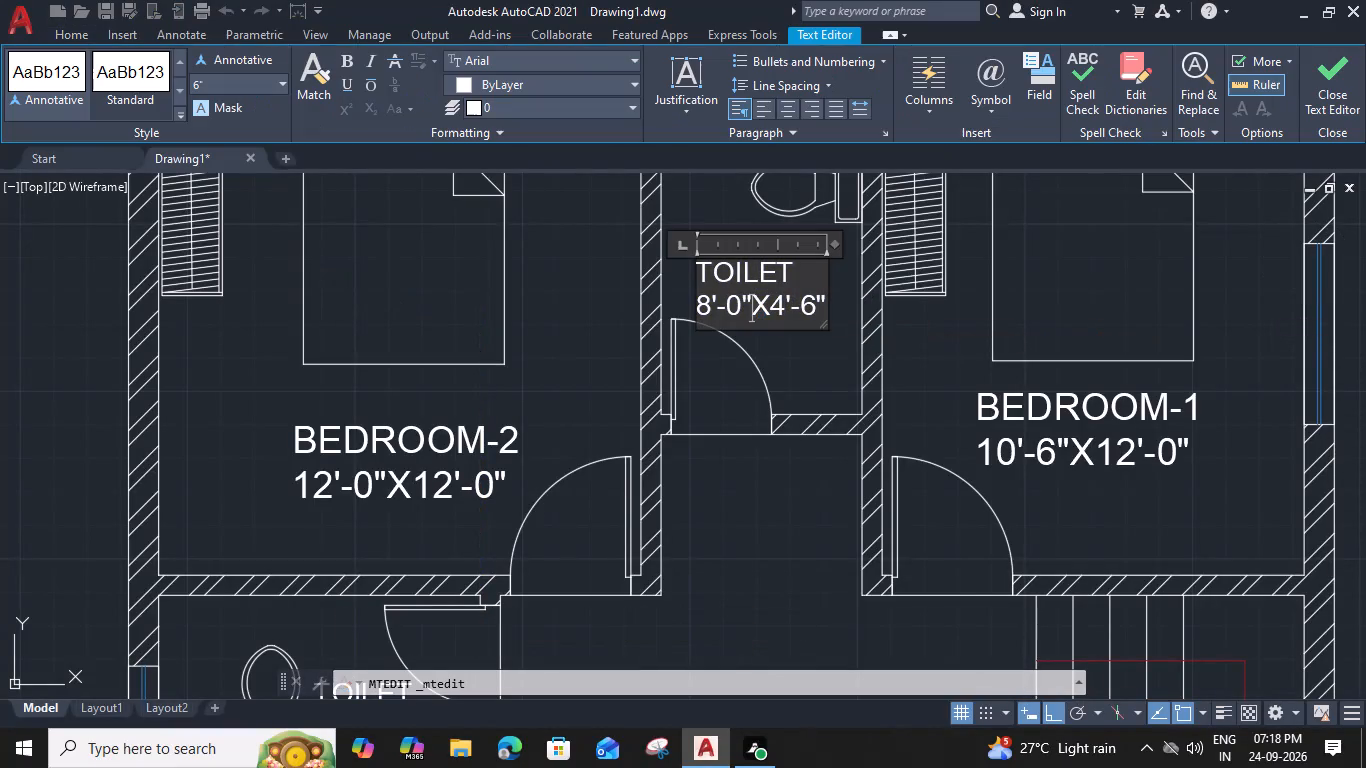
{"action": "left_click", "coordinate": [783, 310]}
{"action": "key", "text": "BackSpace"}
{"action": "key", "text": "8"}
{"action": "left_click", "coordinate": [811, 317]}
{"action": "key", "text": "BackSpace"}
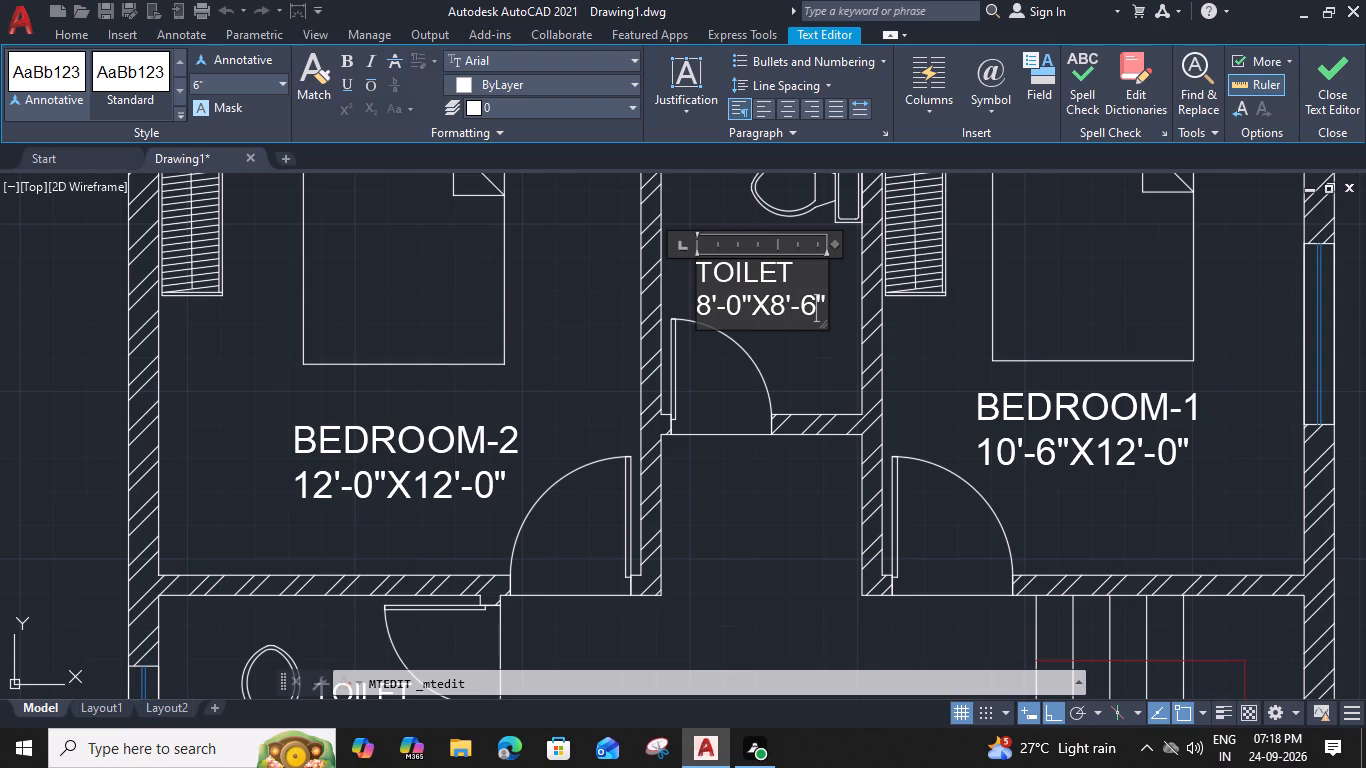
{"action": "key", "text": "0"}
{"action": "left_click", "coordinate": [706, 308]}
{"action": "key", "text": "BackSpace"}
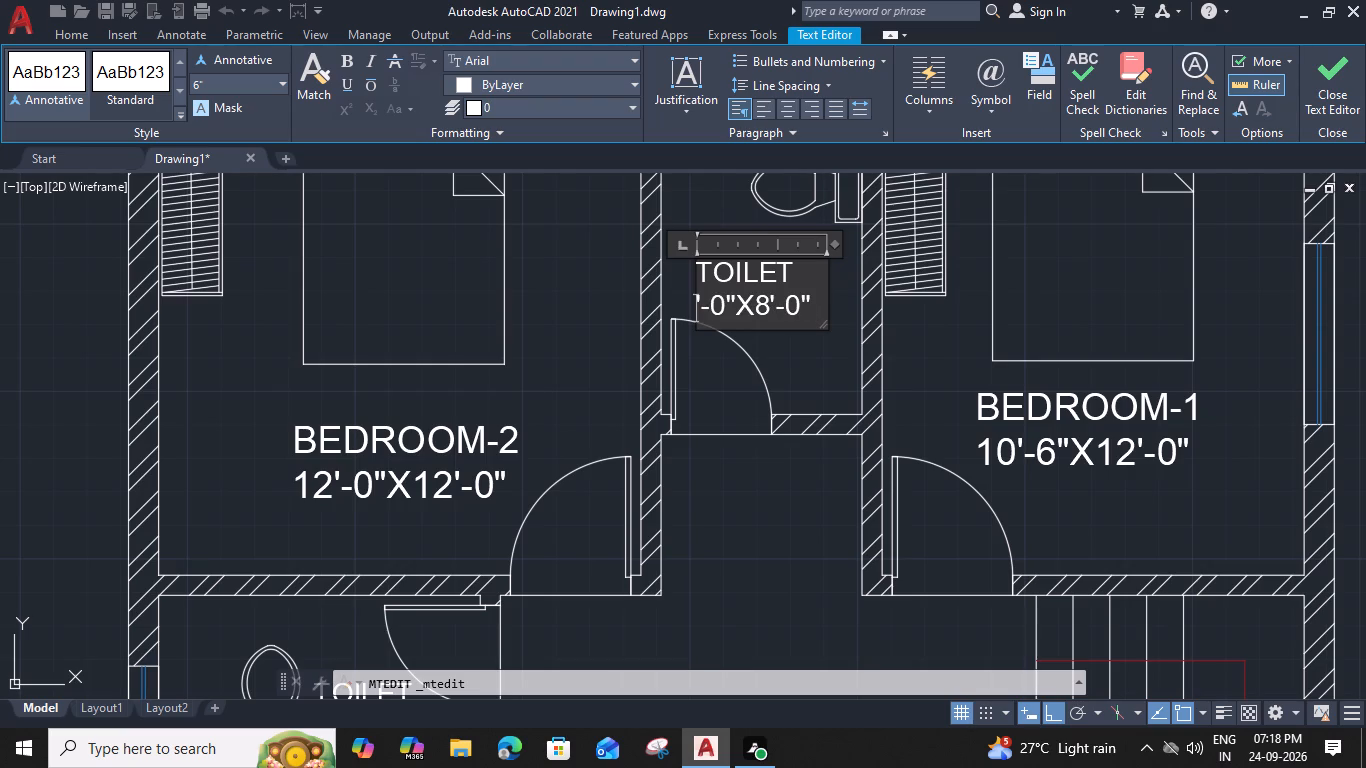
{"action": "key", "text": "5"}
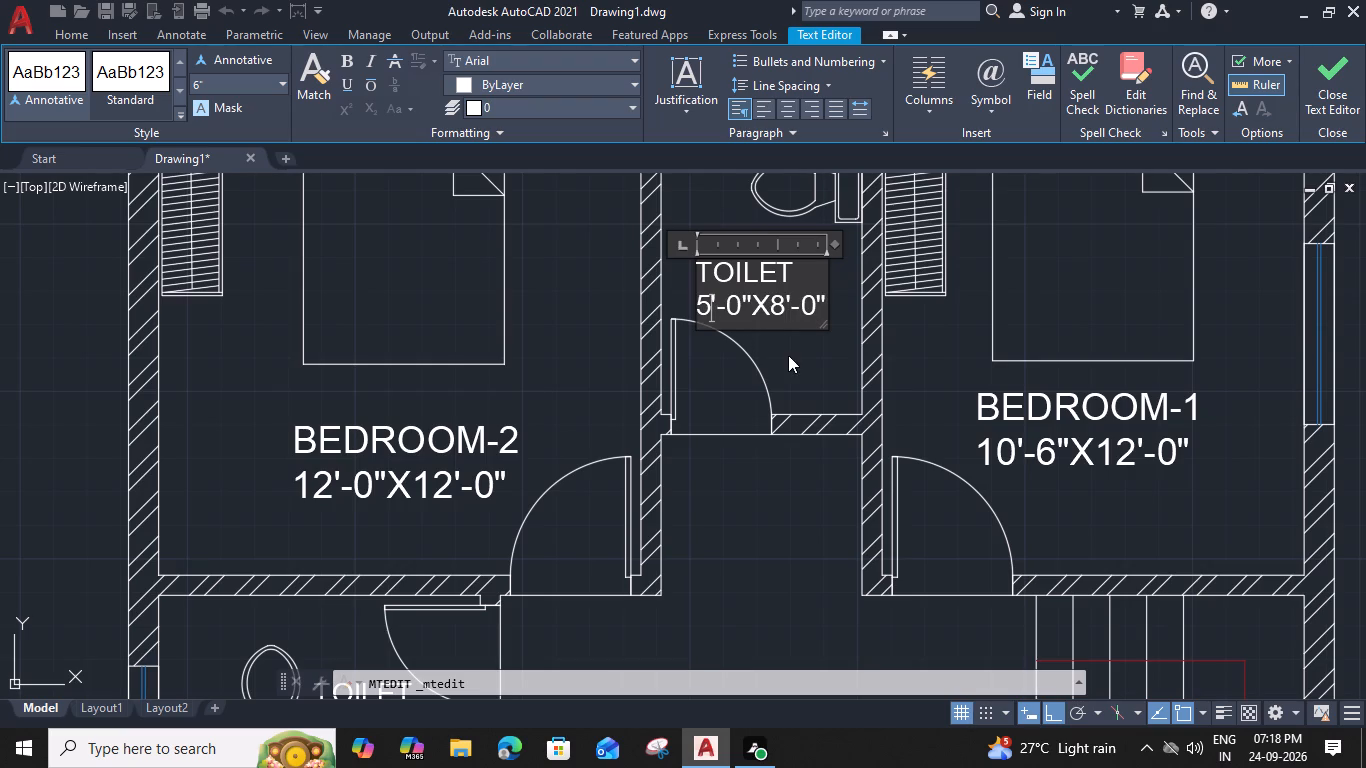
{"action": "left_click", "coordinate": [788, 355]}
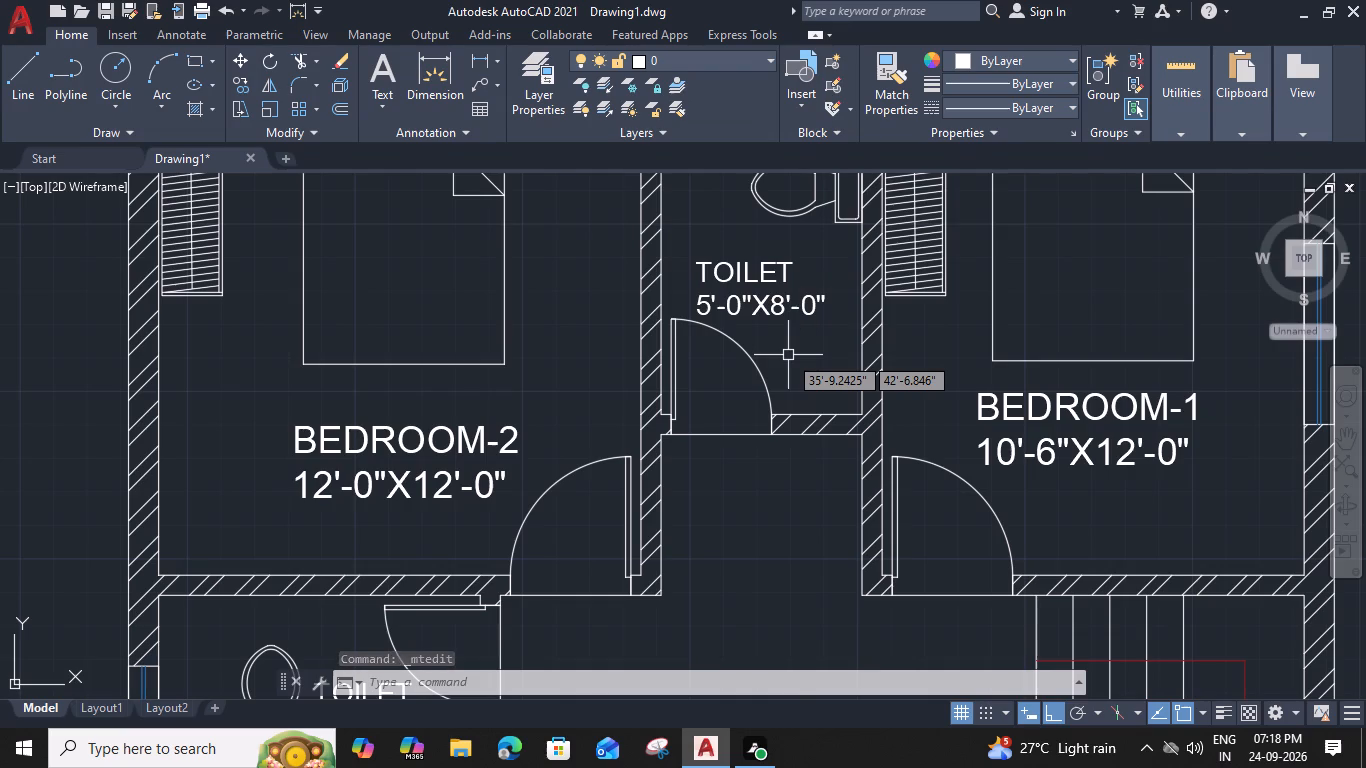
Copy the 5'-0"X8'-0" toilet label into the open area just west of the staircase's upper flight.
{"action": "scroll", "coordinate": [788, 355], "scroll_direction": "down", "scroll_amount": 3}
{"action": "middle_click_drag", "start_coordinate": [788, 399], "coordinate": [754, 302]}
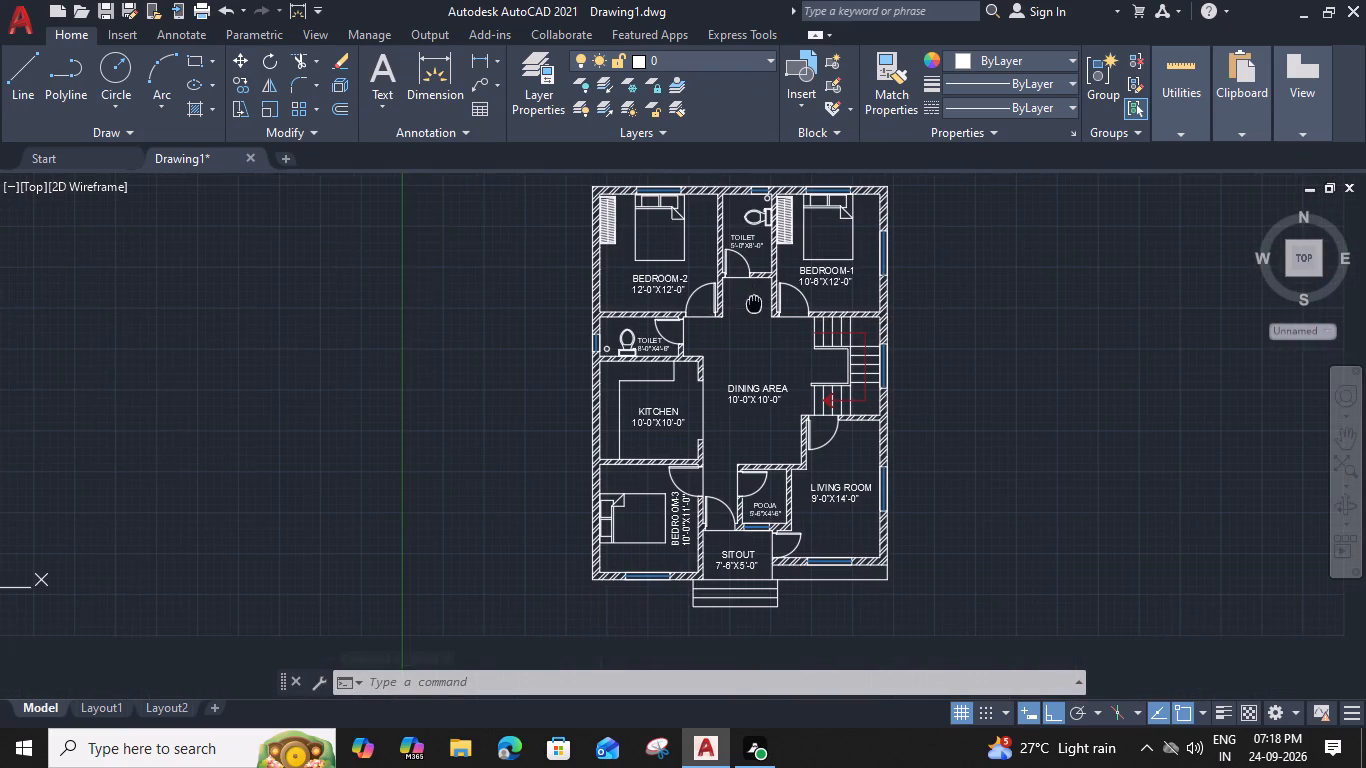
{"action": "middle_click_drag", "start_coordinate": [754, 302], "coordinate": [759, 297]}
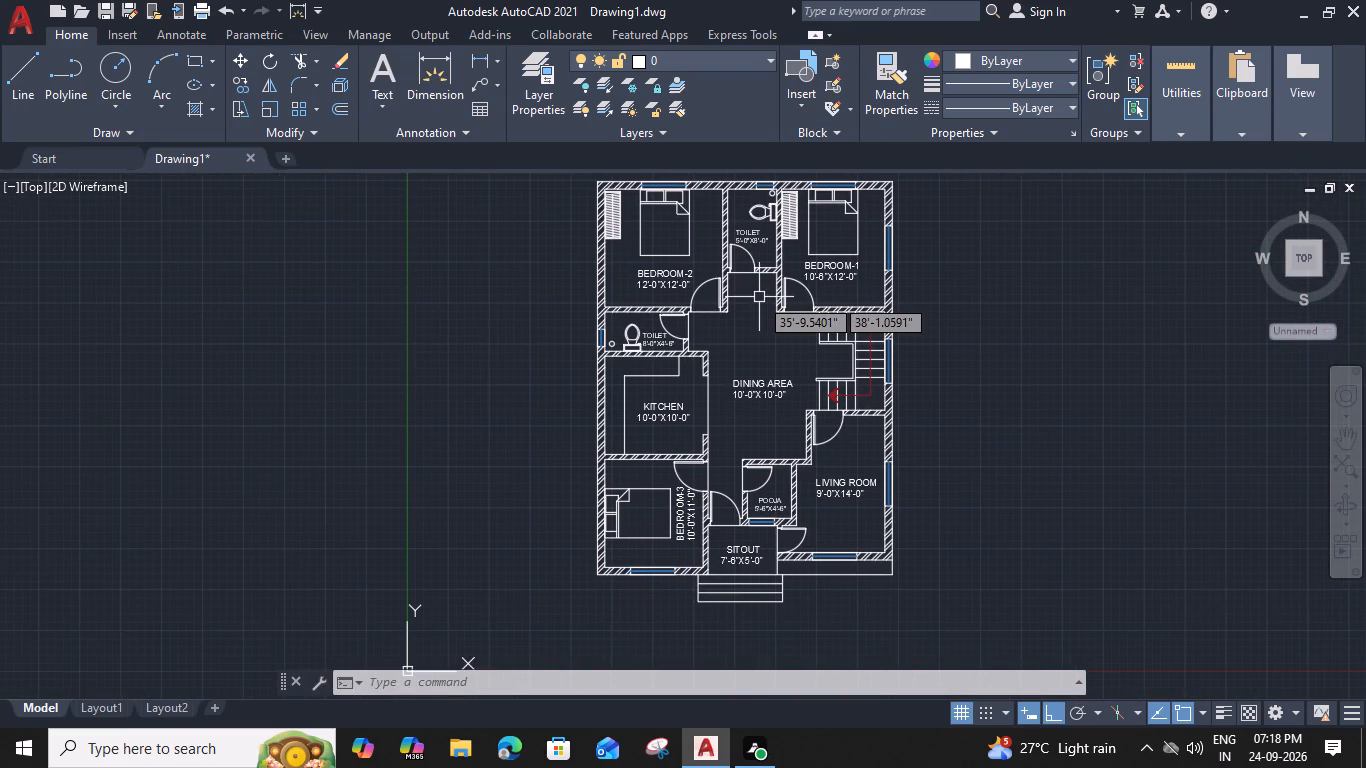
{"action": "middle_click_drag", "start_coordinate": [790, 420], "coordinate": [790, 401]}
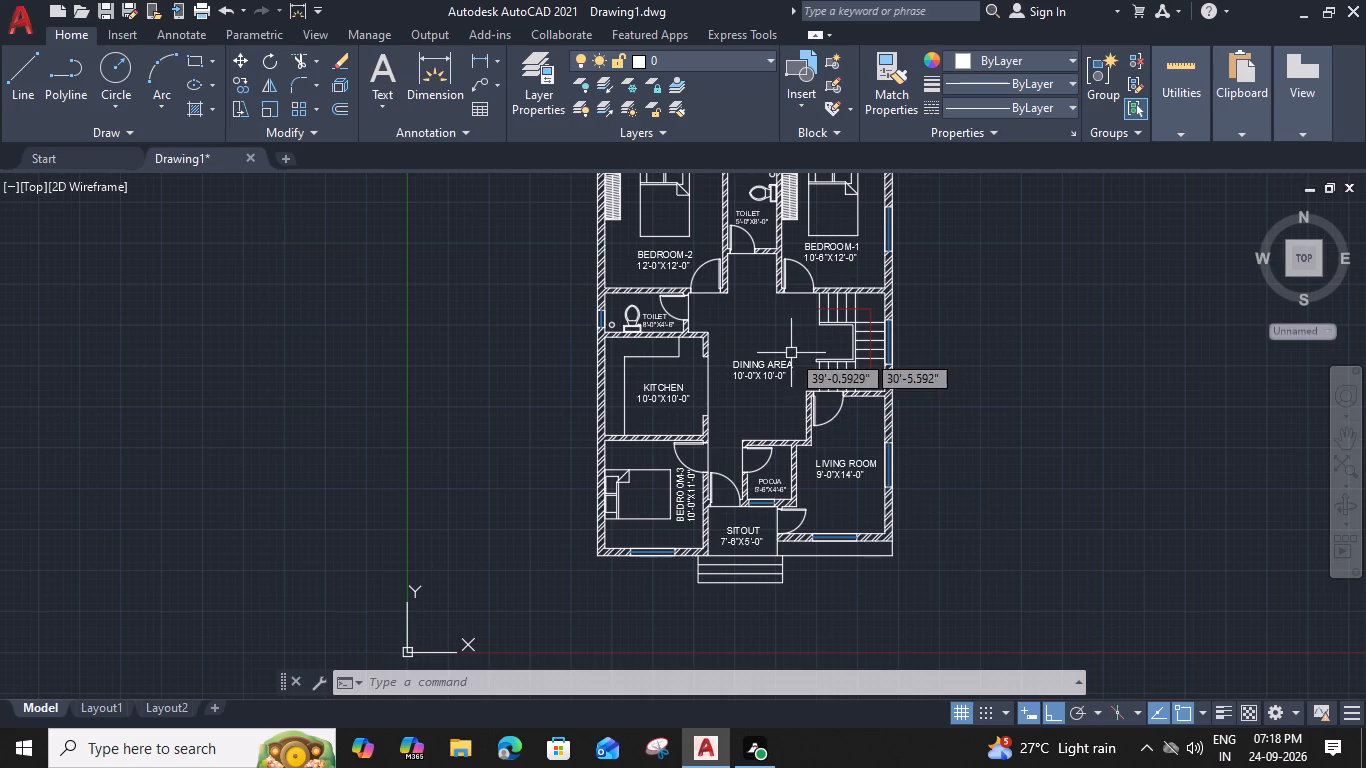
{"action": "middle_click_drag", "start_coordinate": [791, 353], "coordinate": [782, 406]}
{"action": "scroll", "coordinate": [792, 328], "scroll_direction": "up", "scroll_amount": 2}
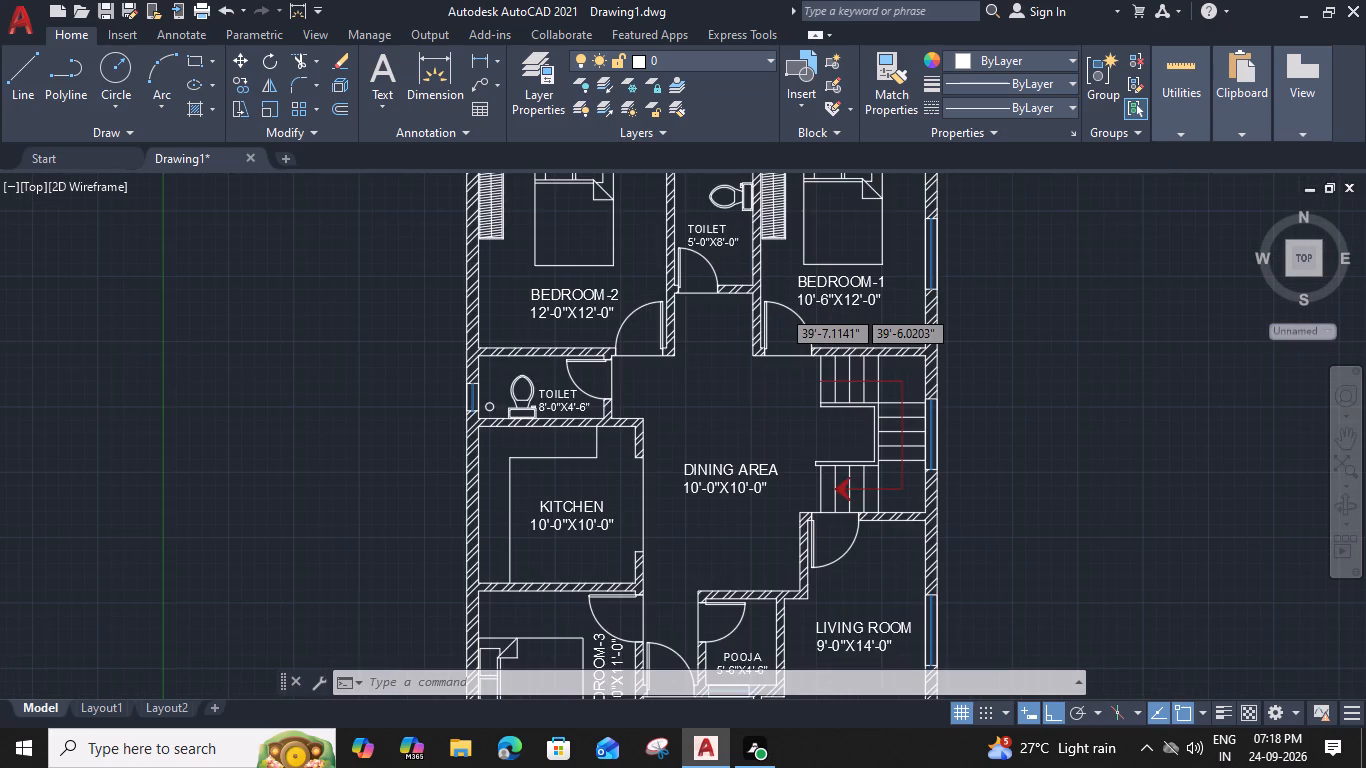
{"action": "left_click", "coordinate": [708, 212]}
{"action": "key", "text": "c"}
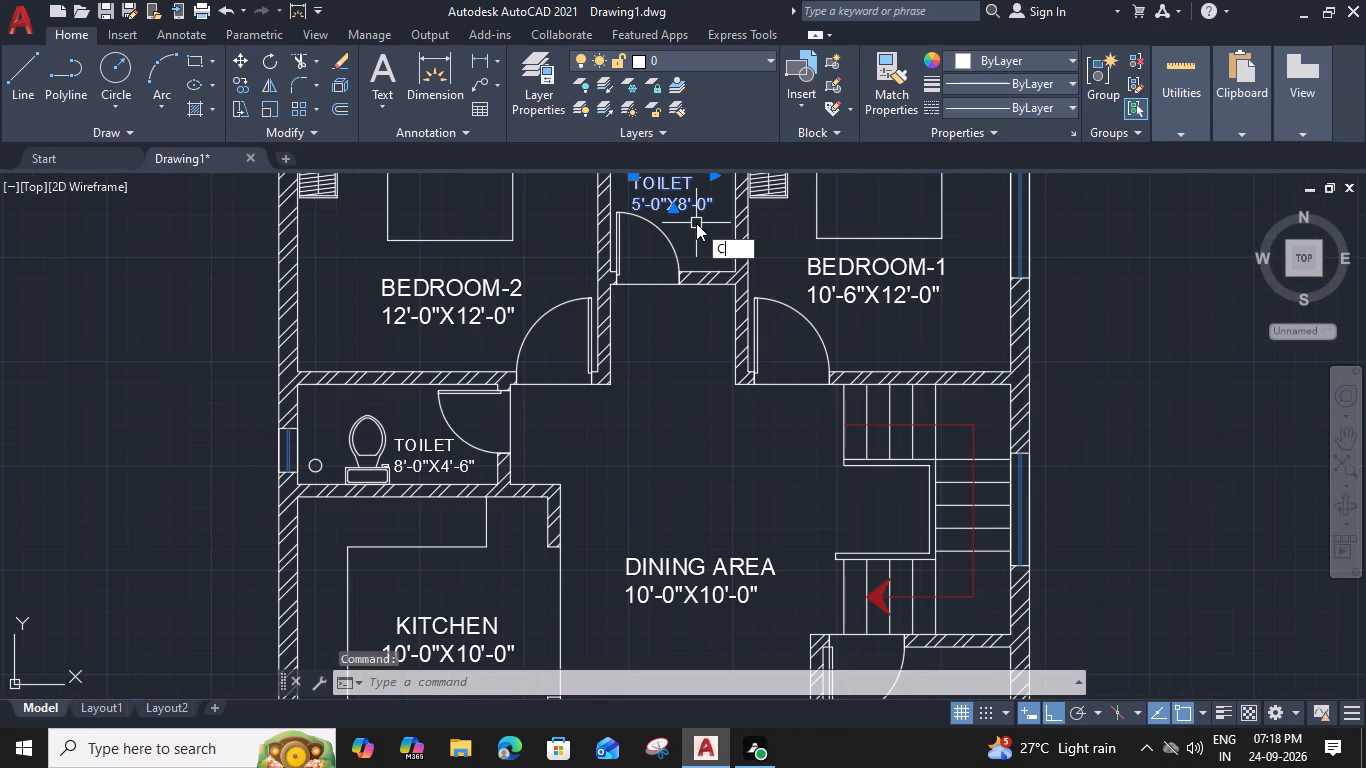
{"action": "type", "text": "O"}
{"action": "key", "text": "space"}
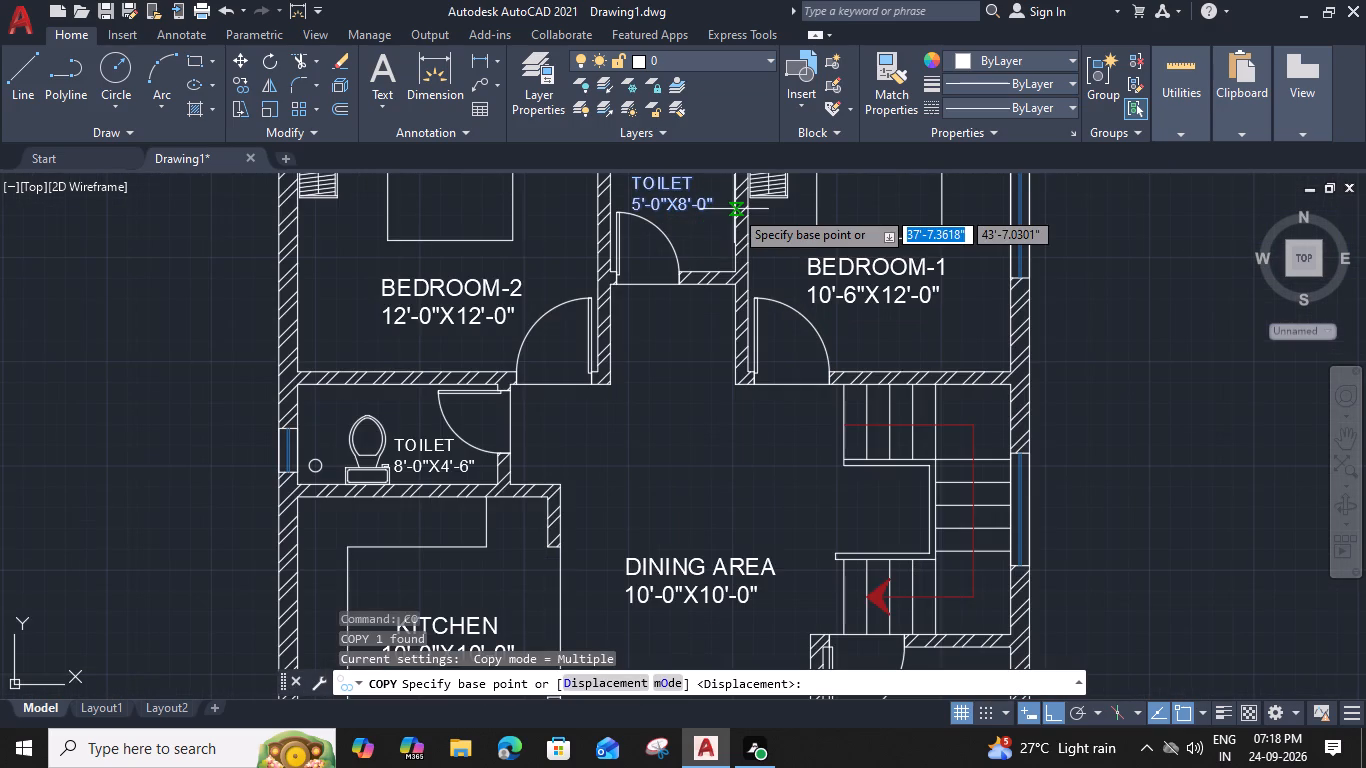
{"action": "left_click", "coordinate": [734, 209]}
{"action": "left_click", "coordinate": [843, 441]}
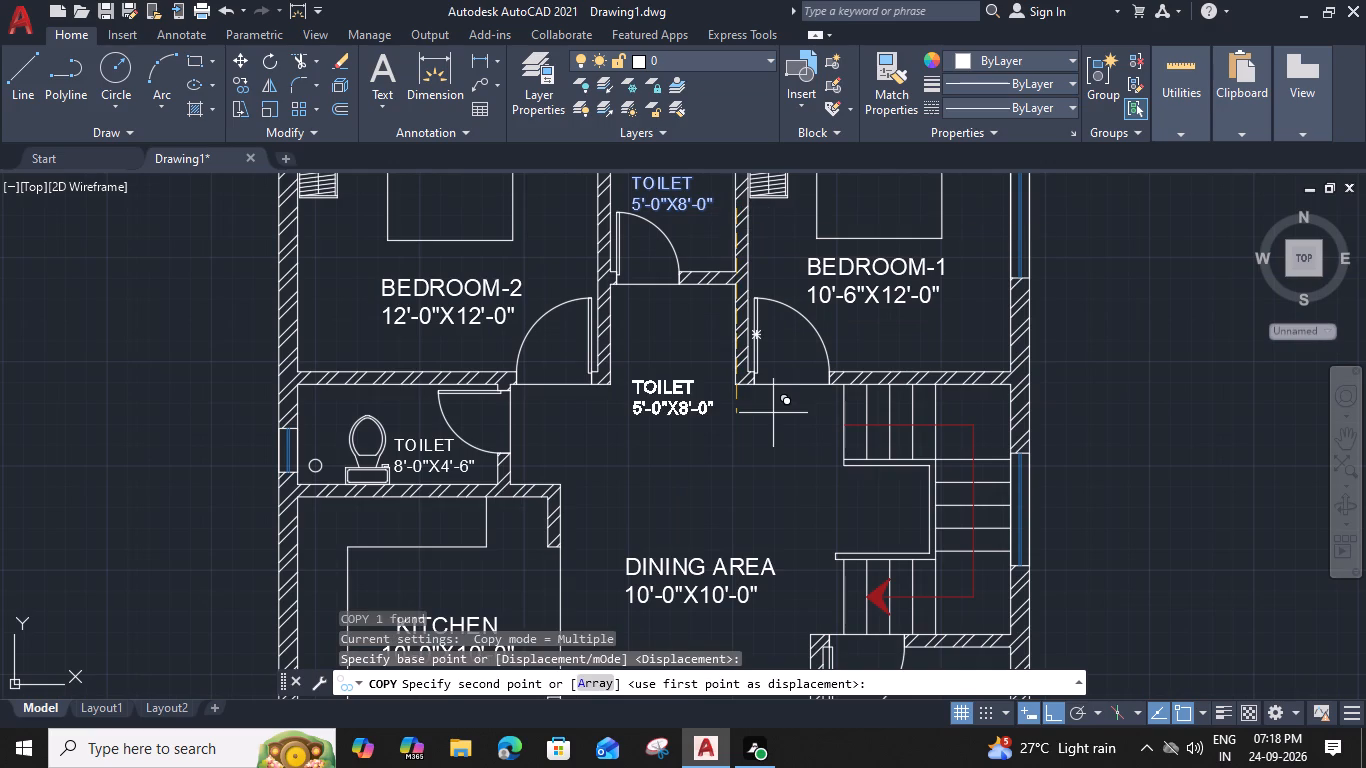
{"action": "key", "text": "Escape"}
Replace the copied label's text with UP and narrow its text frame to fit the word.
{"action": "double_click", "coordinate": [794, 424]}
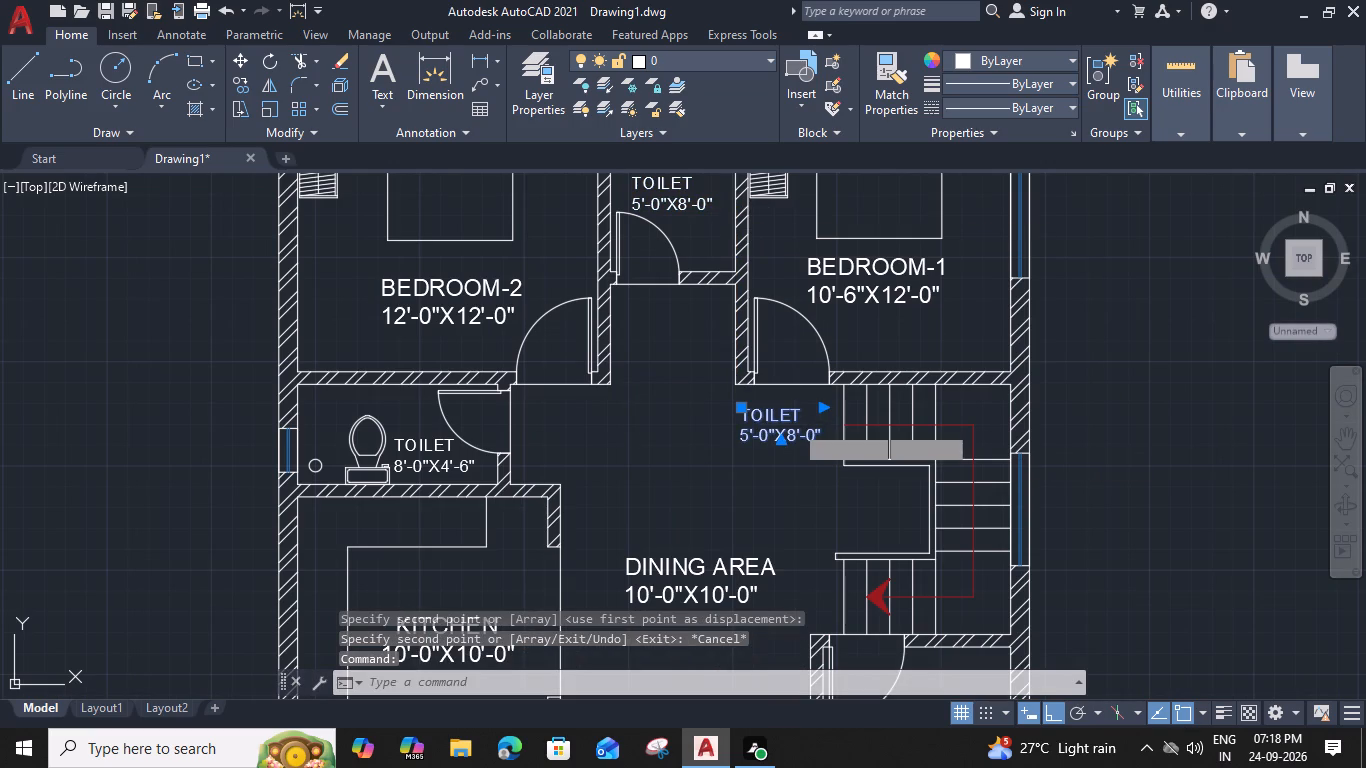
{"action": "scroll", "coordinate": [794, 424], "scroll_direction": "up", "scroll_amount": 3}
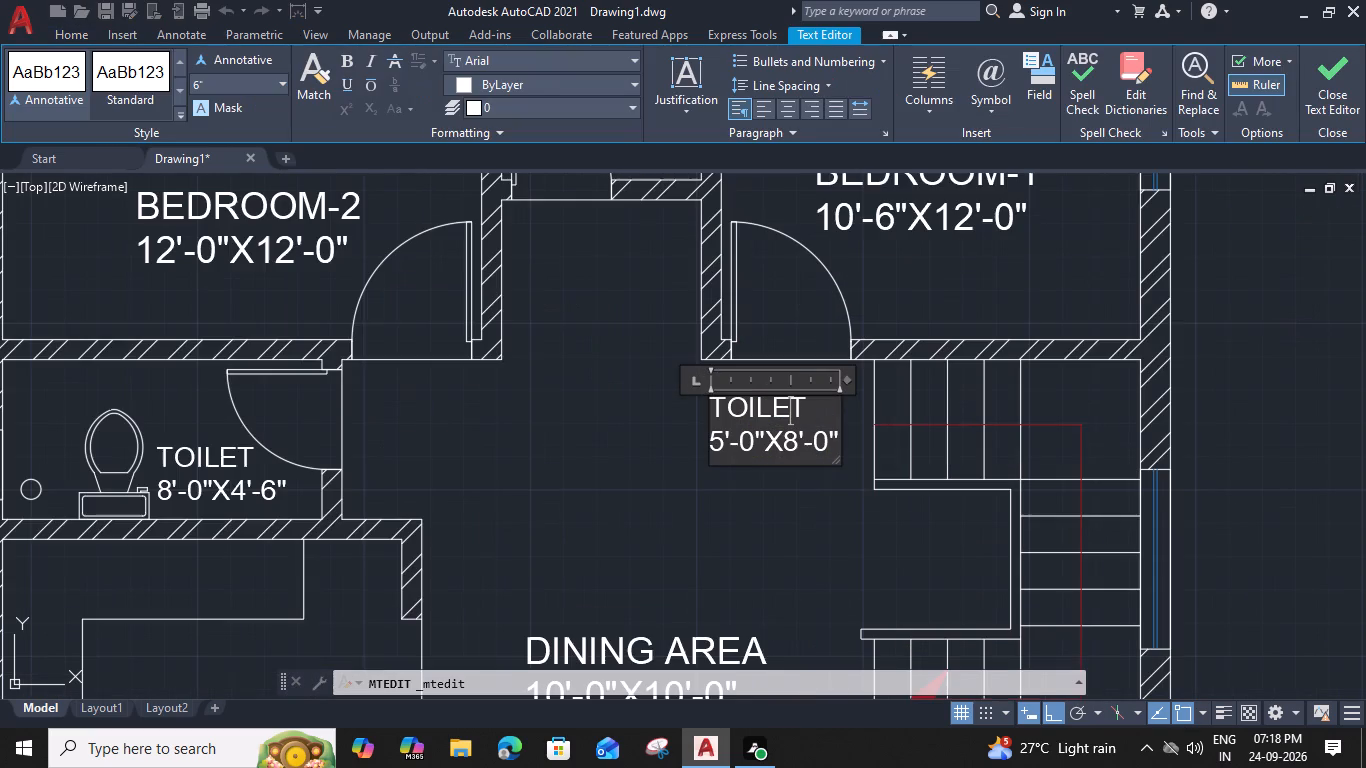
{"action": "left_click", "coordinate": [838, 437]}
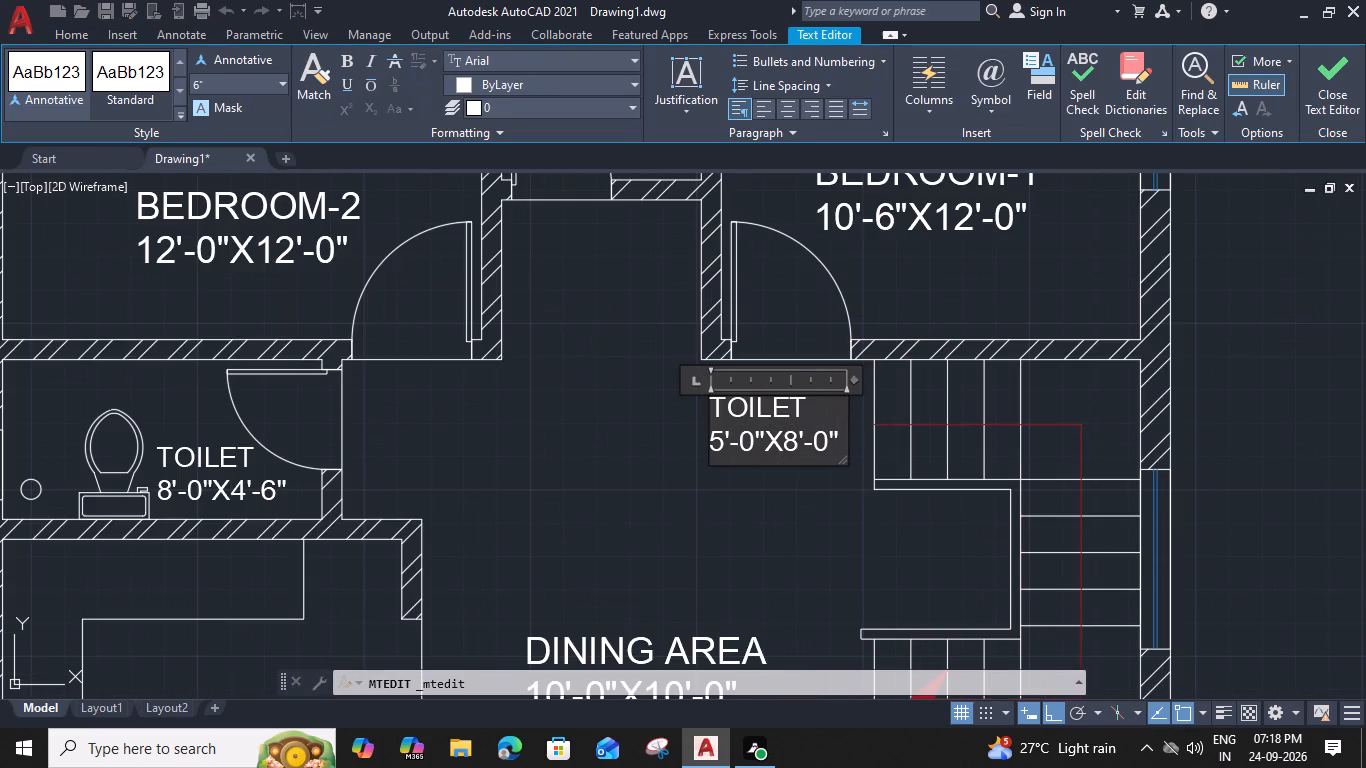
{"action": "left_click_drag", "start_coordinate": [837, 434], "coordinate": [694, 403]}
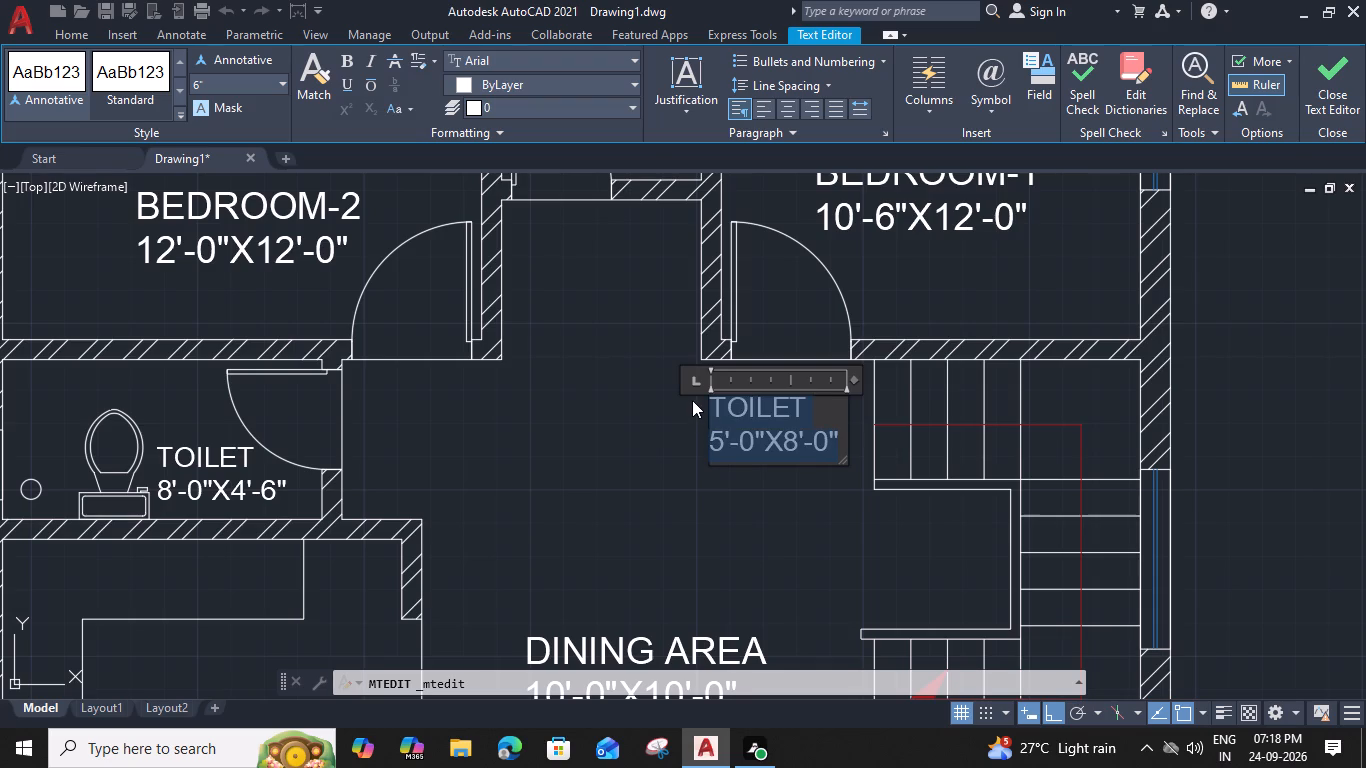
{"action": "type", "text": "UP"}
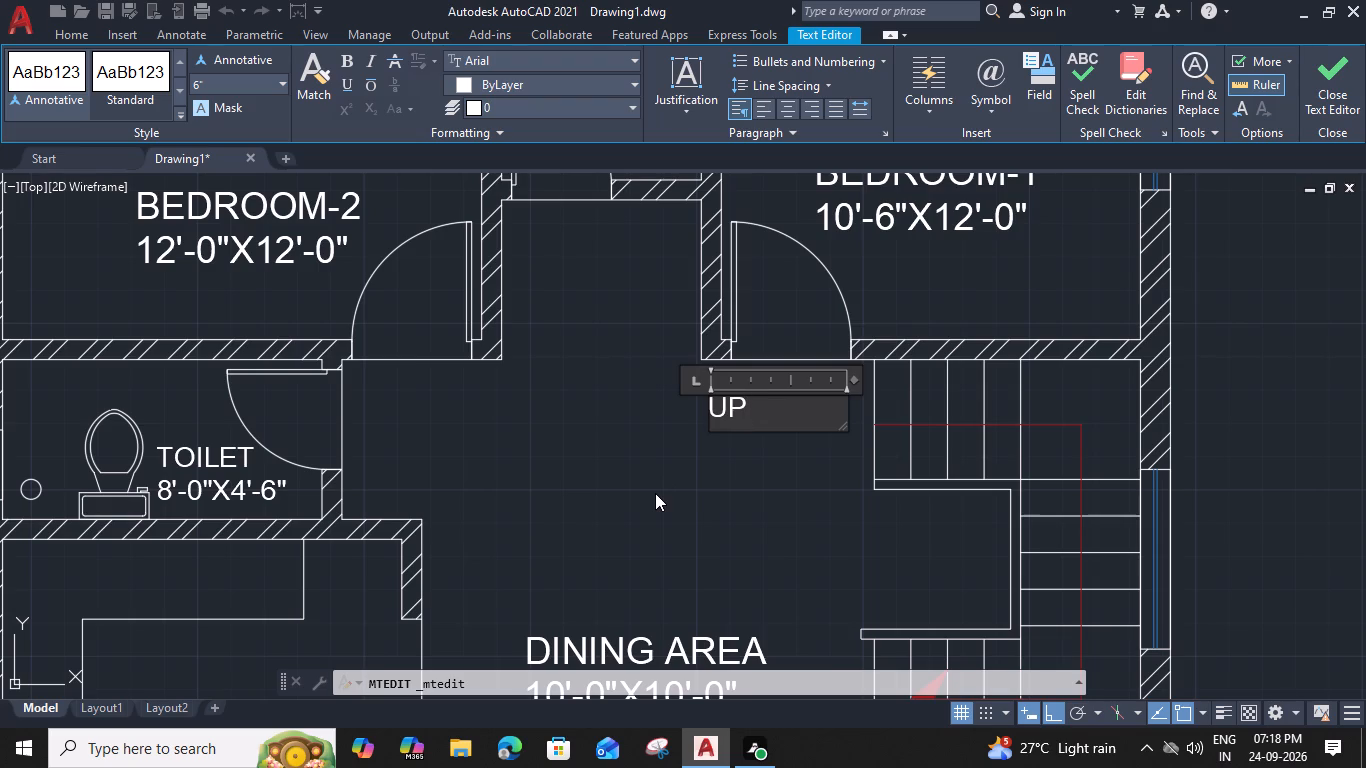
{"action": "left_click_drag", "start_coordinate": [851, 378], "coordinate": [758, 386]}
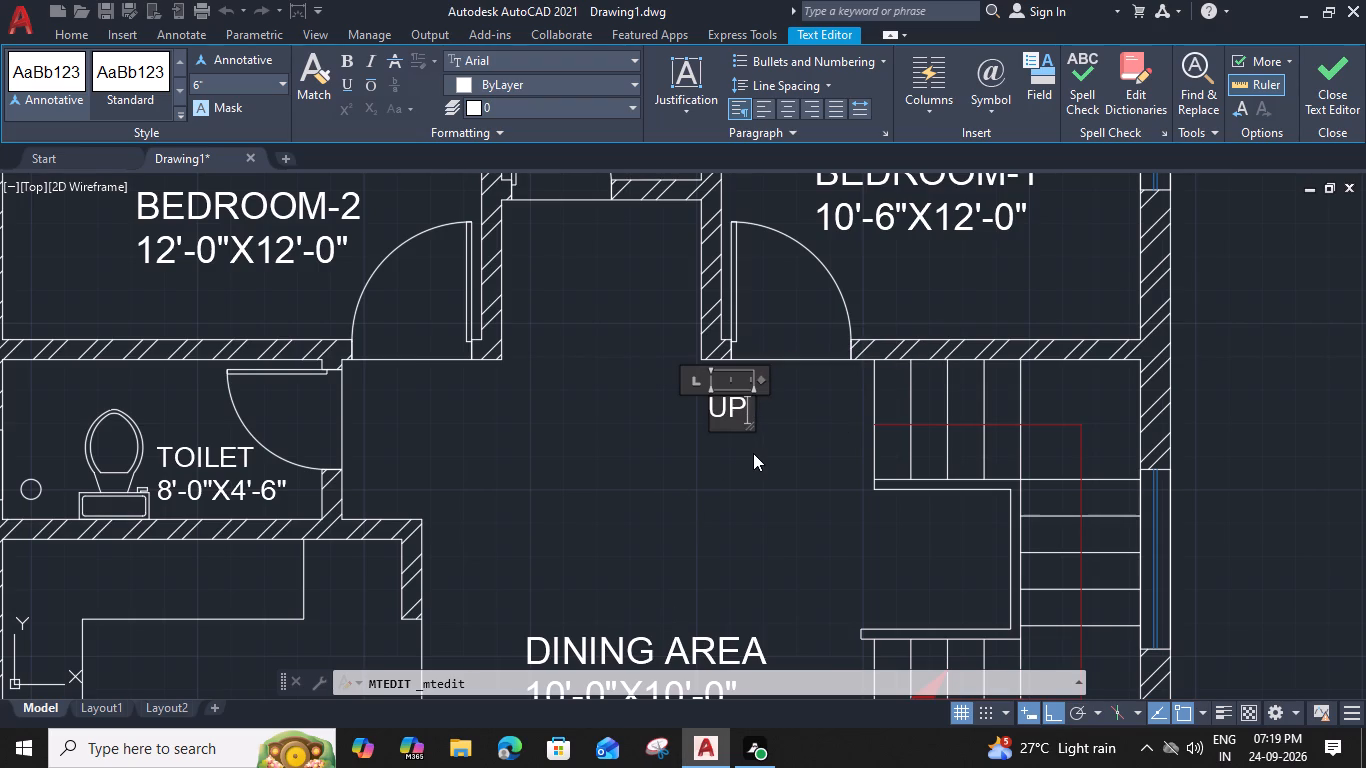
{"action": "left_click", "coordinate": [753, 453]}
Move the UP label east to the first step of the staircase's upper flight, beside the start of the red direction line.
{"action": "left_click", "coordinate": [732, 400]}
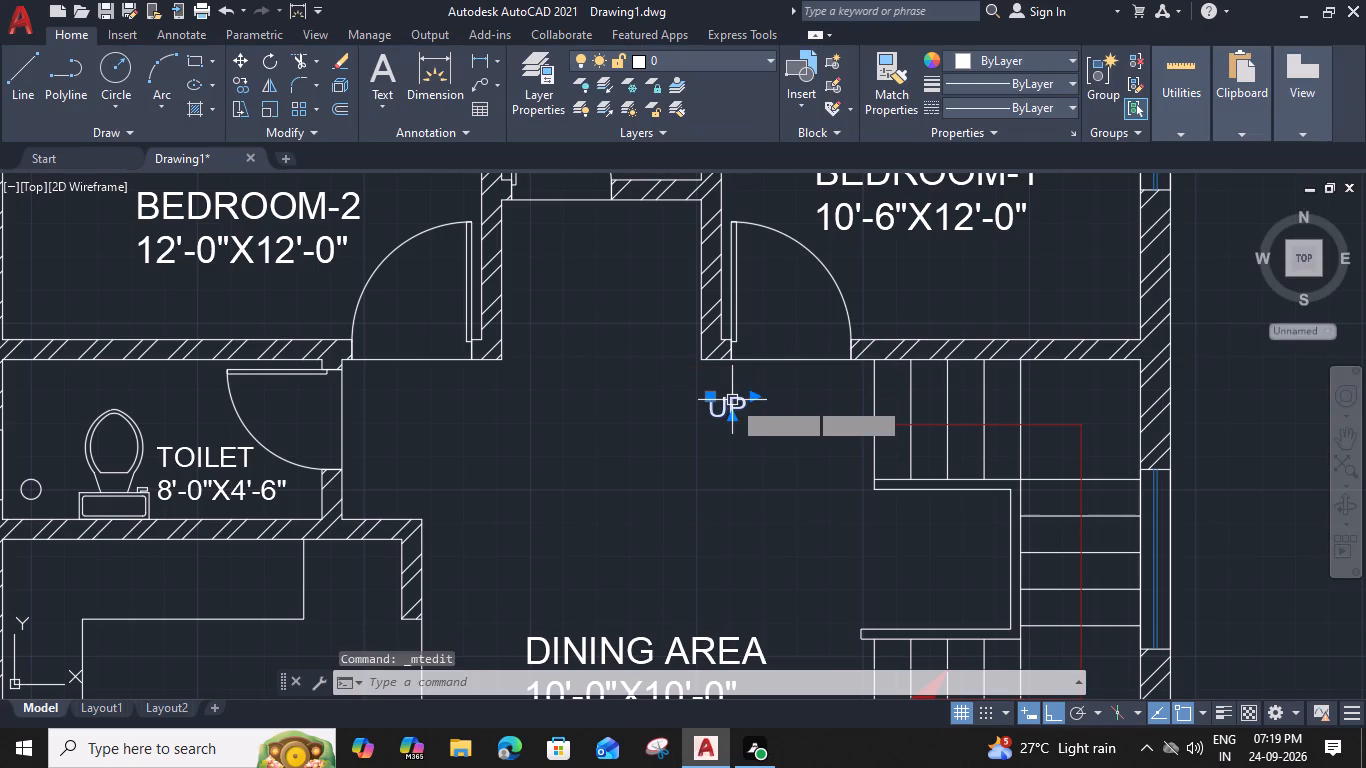
{"action": "type", "text": "M"}
{"action": "key", "text": "space"}
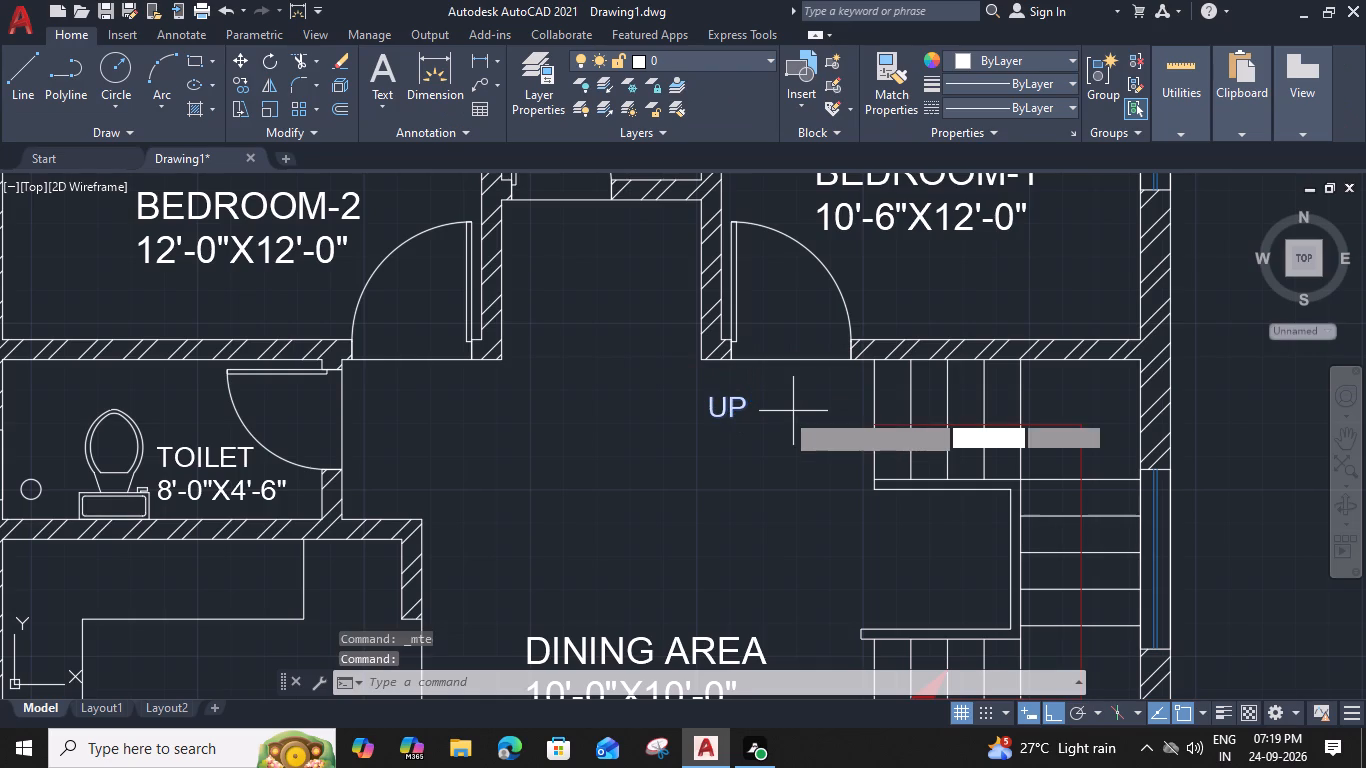
{"action": "left_click", "coordinate": [745, 398]}
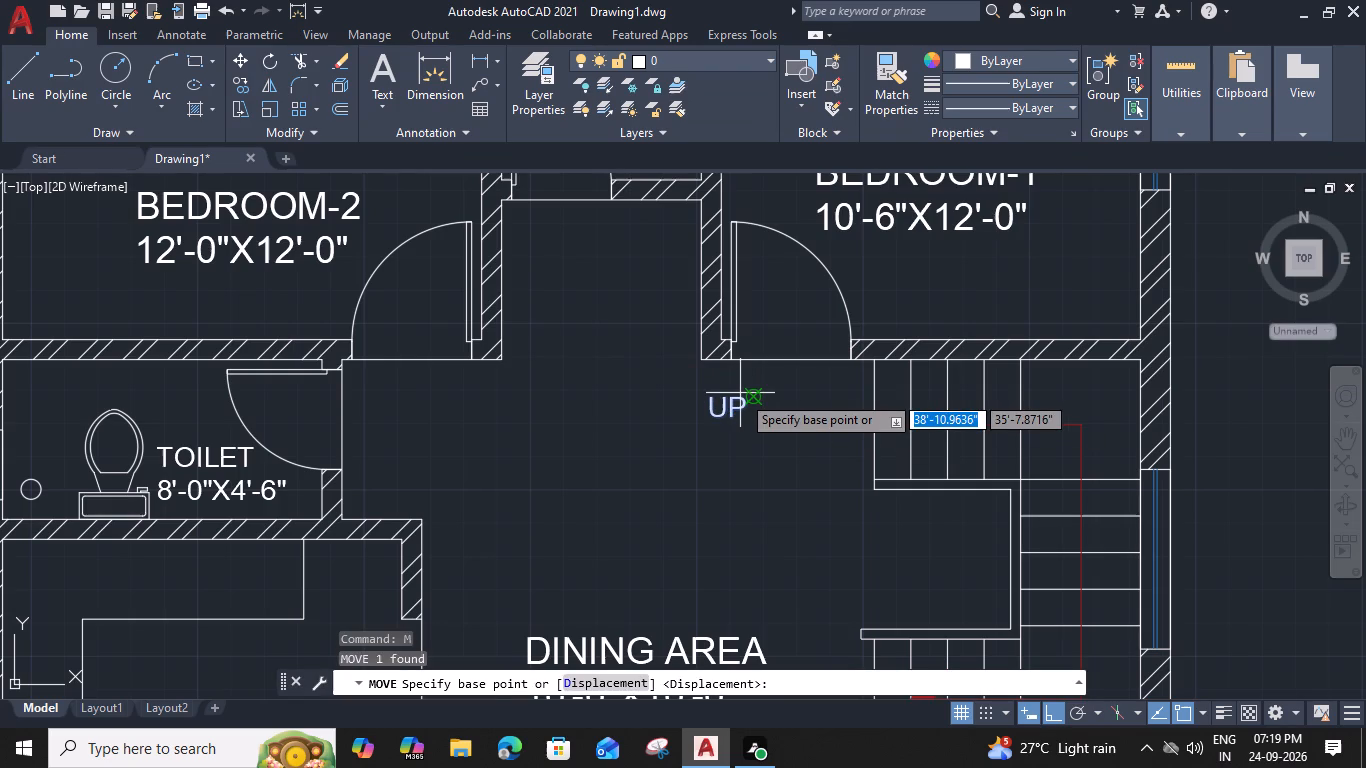
{"action": "left_click", "coordinate": [869, 407]}
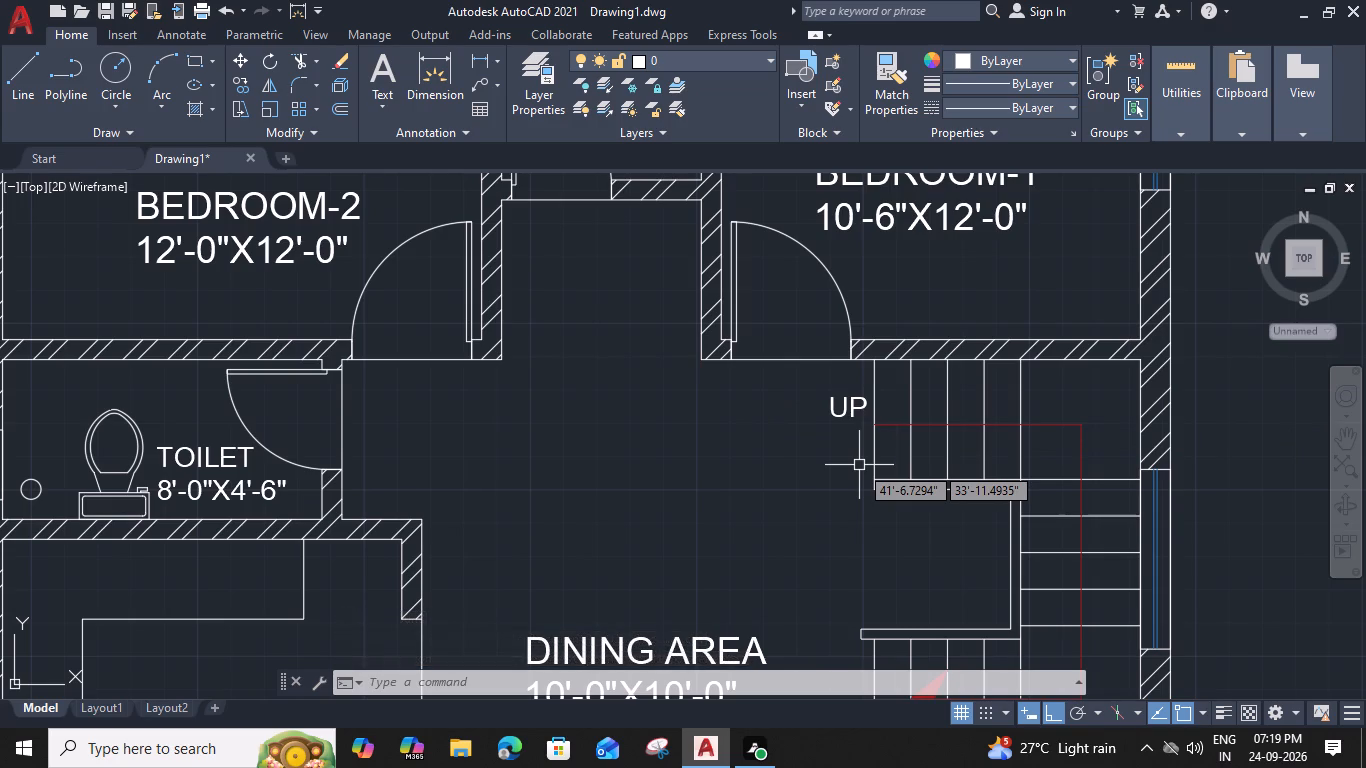
{"action": "scroll", "coordinate": [859, 465], "scroll_direction": "down", "scroll_amount": 2}
{"action": "middle_click_drag", "start_coordinate": [798, 510], "coordinate": [822, 431]}
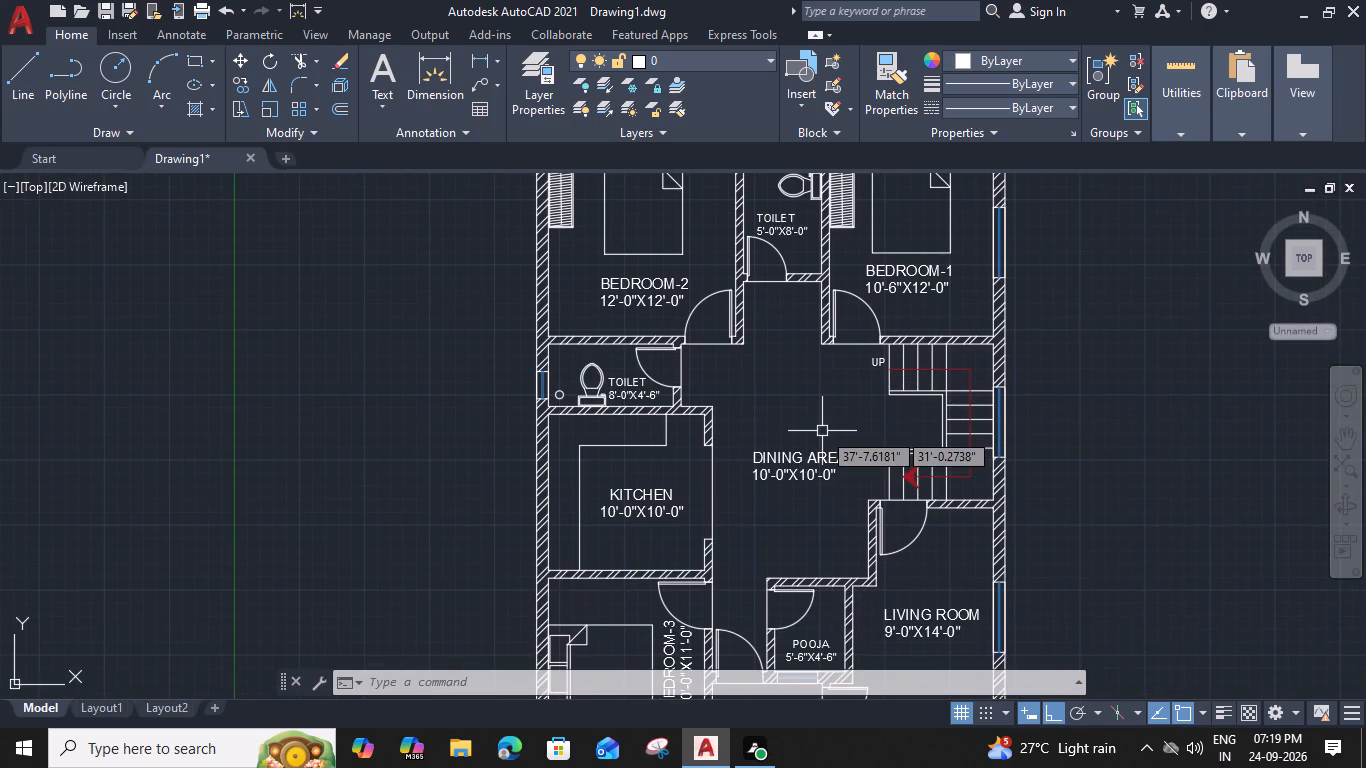
Load the ACAD_ISO02W100 dashed linetype and make it the current linetype.
{"action": "left_click", "coordinate": [1047, 109]}
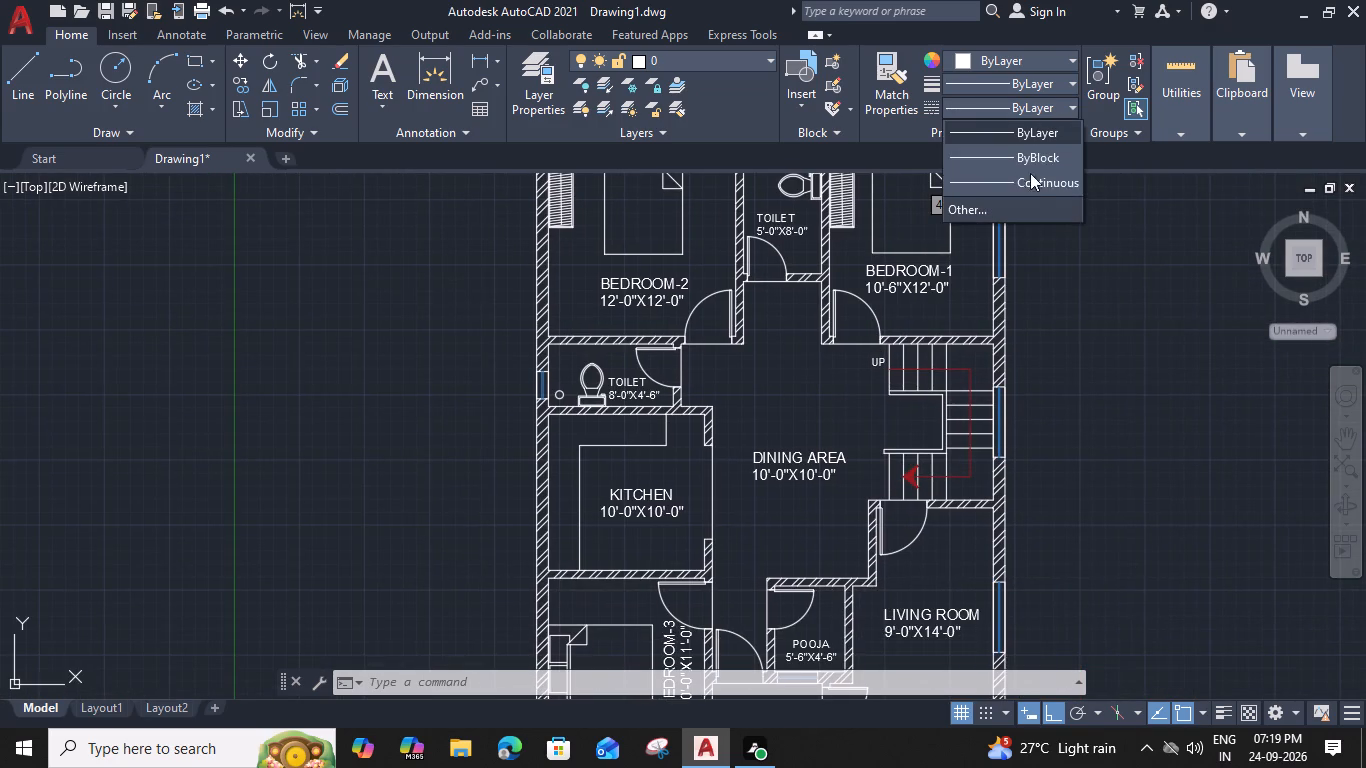
{"action": "left_click", "coordinate": [1030, 206]}
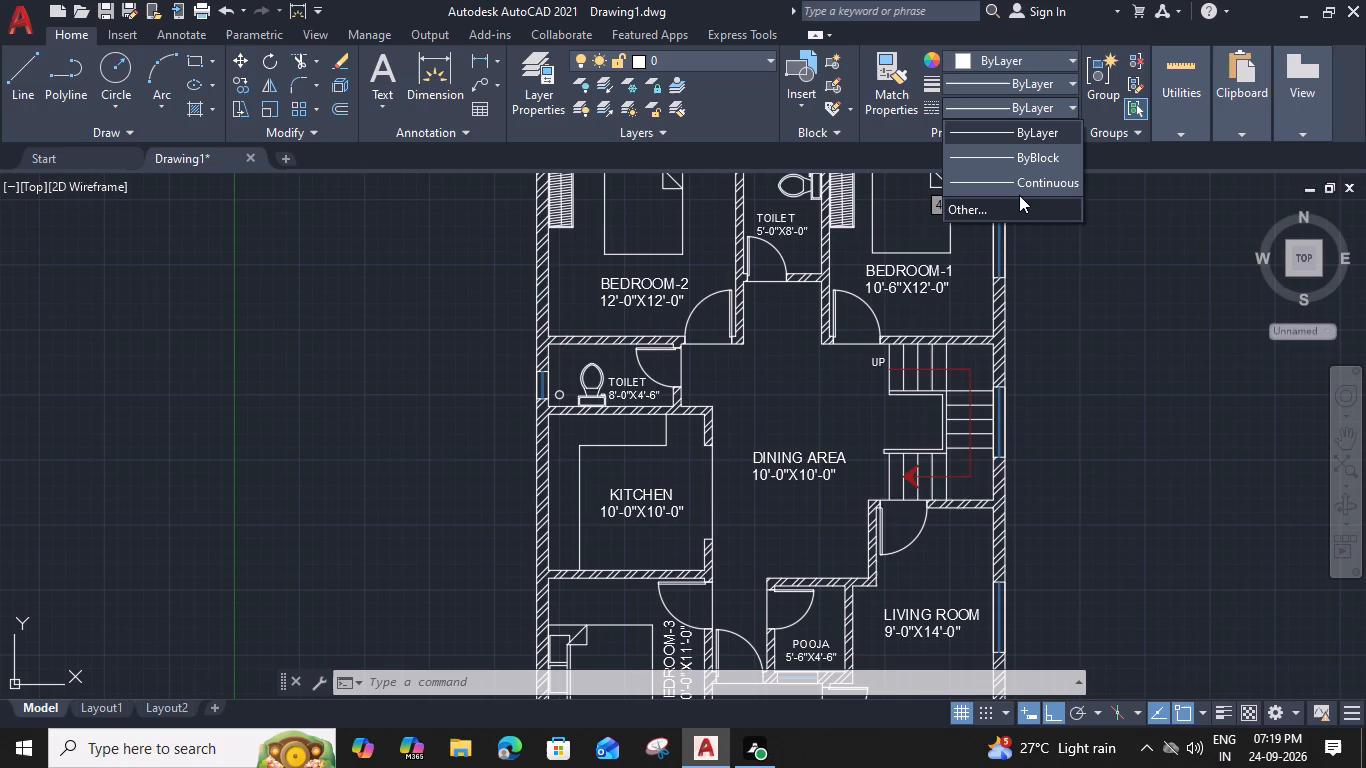
{"action": "left_click", "coordinate": [838, 208]}
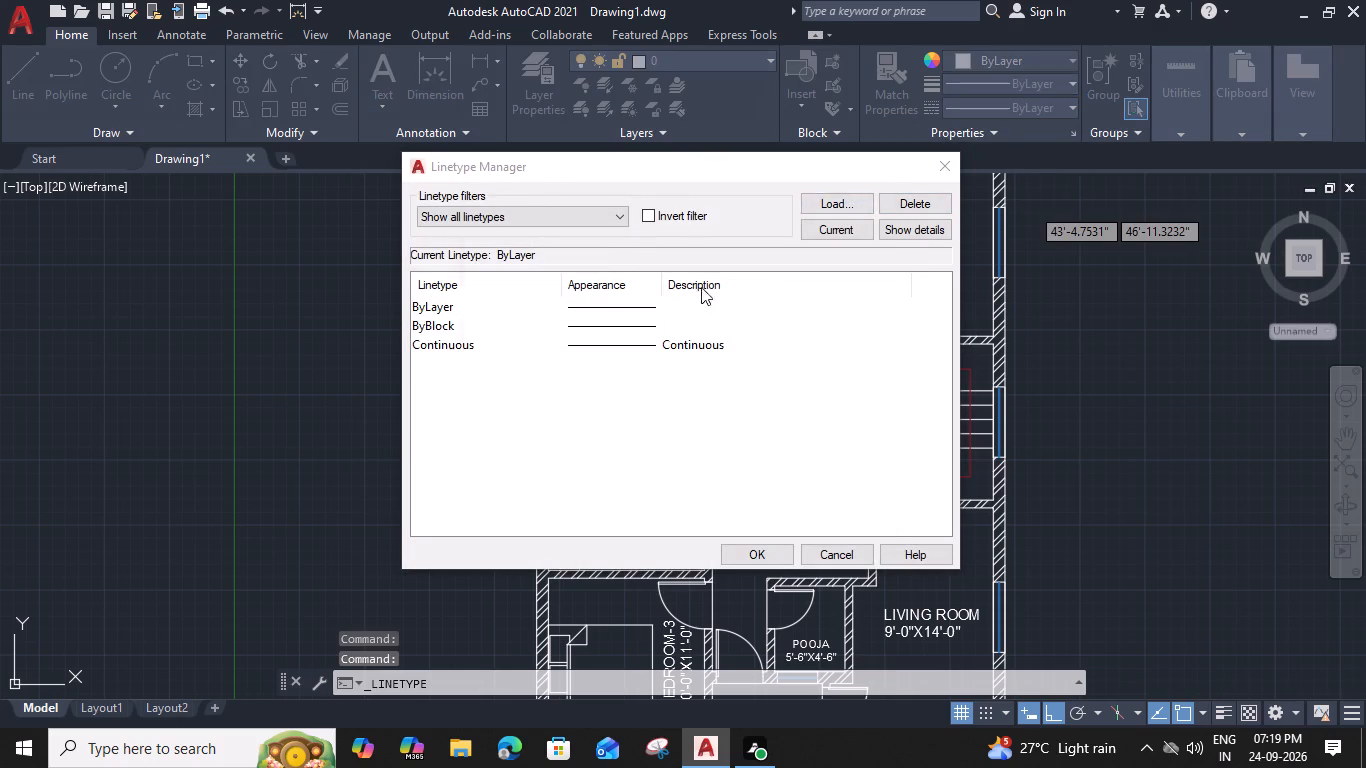
{"action": "left_click", "coordinate": [498, 337]}
{"action": "left_click", "coordinate": [598, 505]}
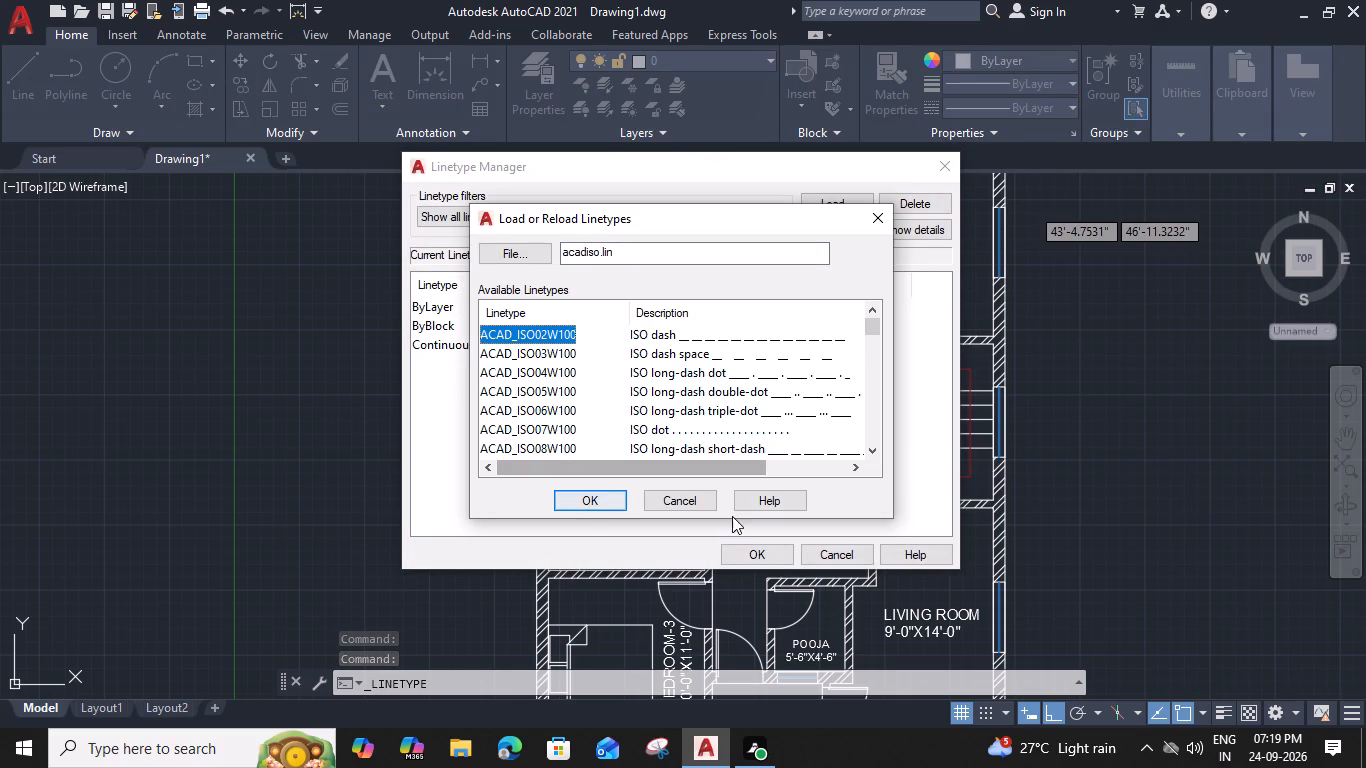
{"action": "left_click", "coordinate": [772, 553]}
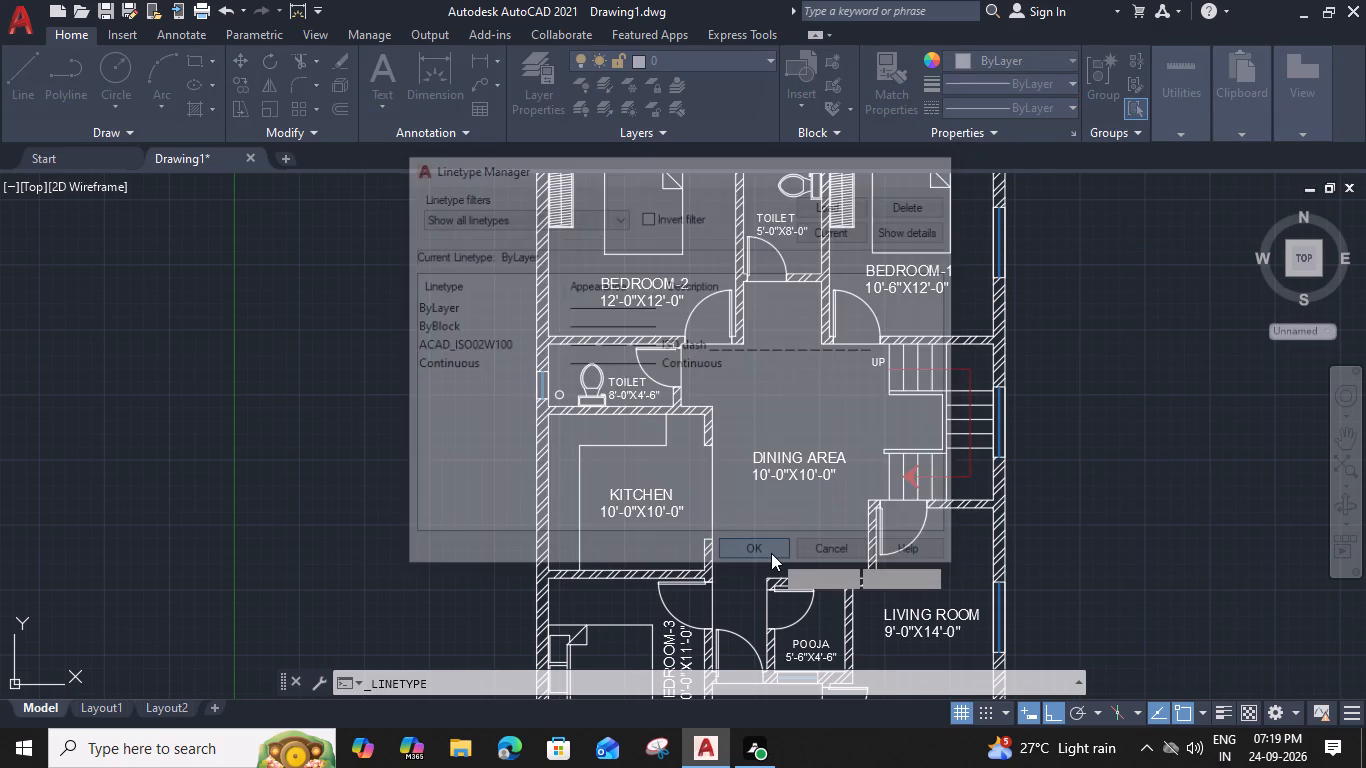
{"action": "left_click", "coordinate": [1067, 101]}
{"action": "left_click", "coordinate": [1046, 190]}
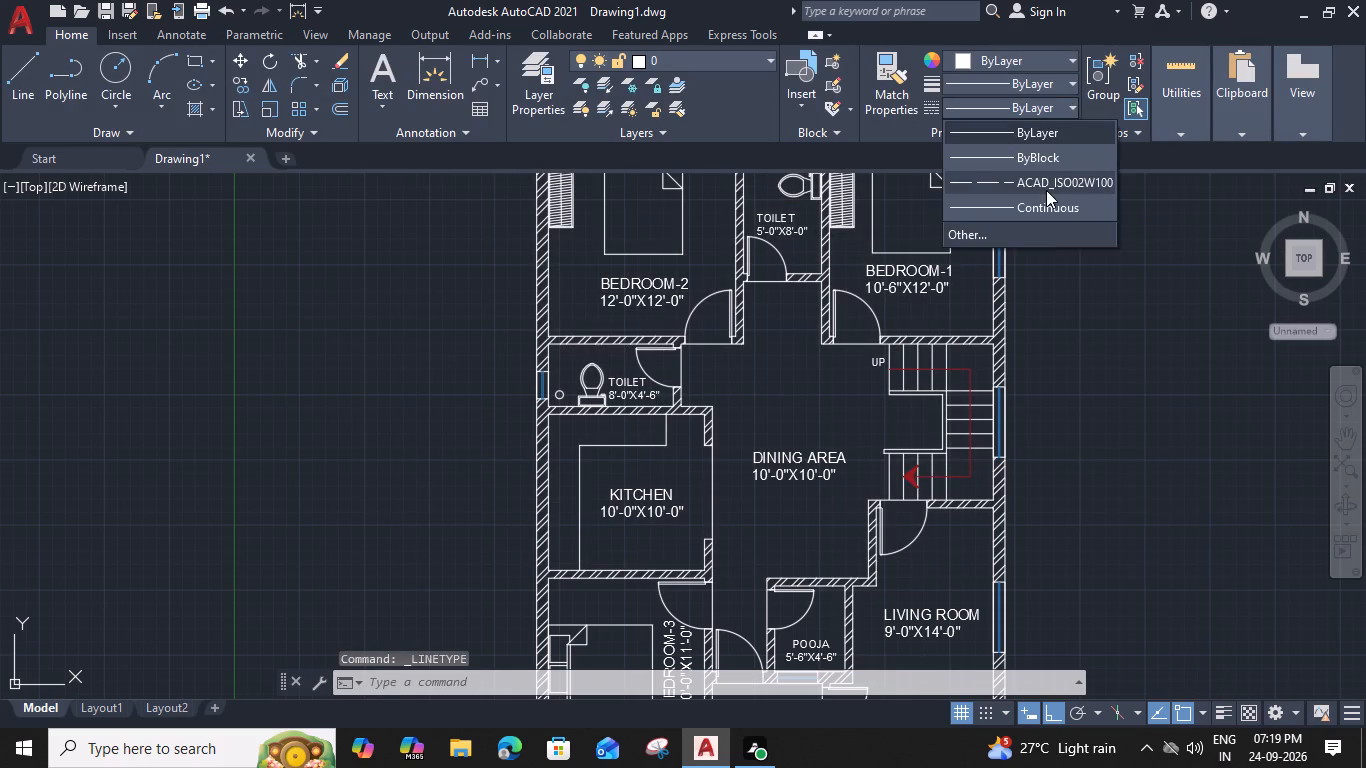
Draw a dashed line about 6'-4" north from the wall corner at the dining area's east side, just west of the staircase.
{"action": "type", "text": "L"}
{"action": "key", "text": "space"}
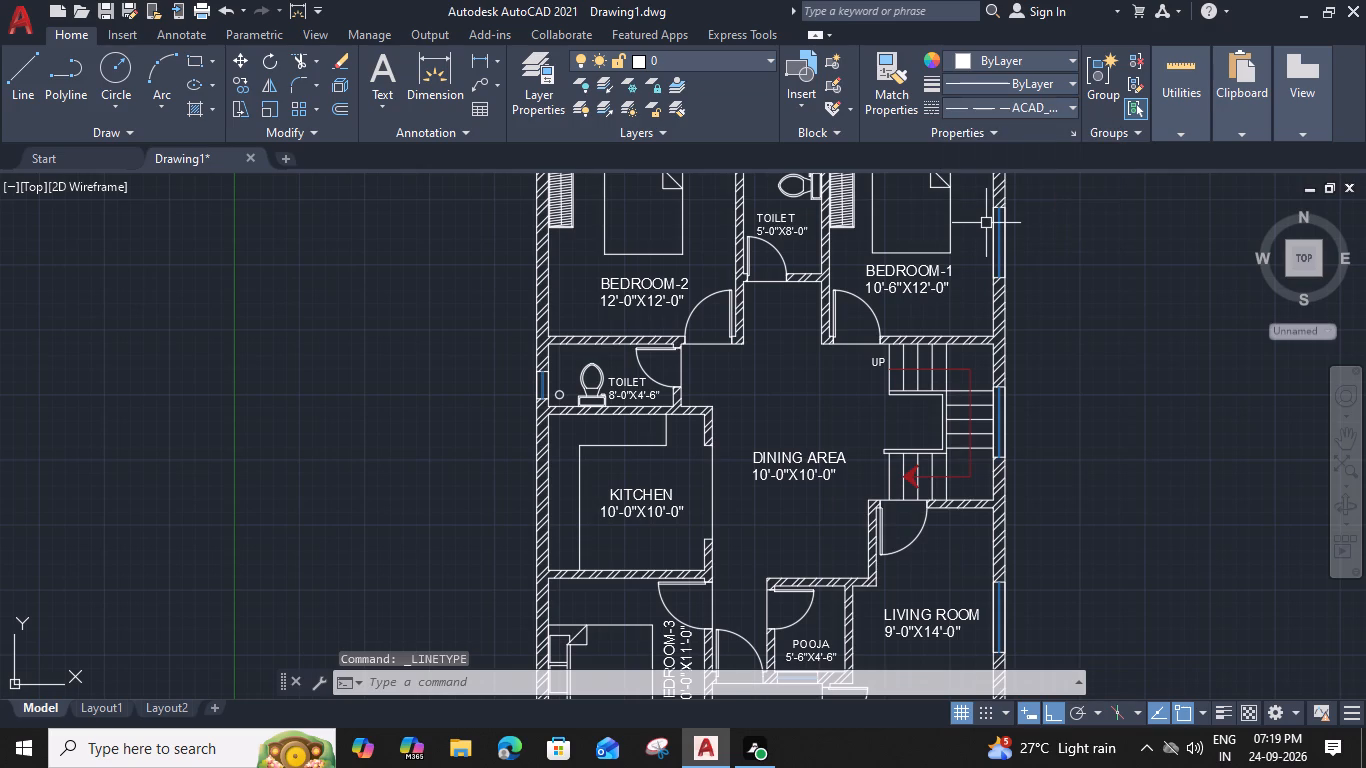
{"action": "scroll", "coordinate": [783, 403], "scroll_direction": "up", "scroll_amount": 2}
{"action": "left_click", "coordinate": [1000, 637]}
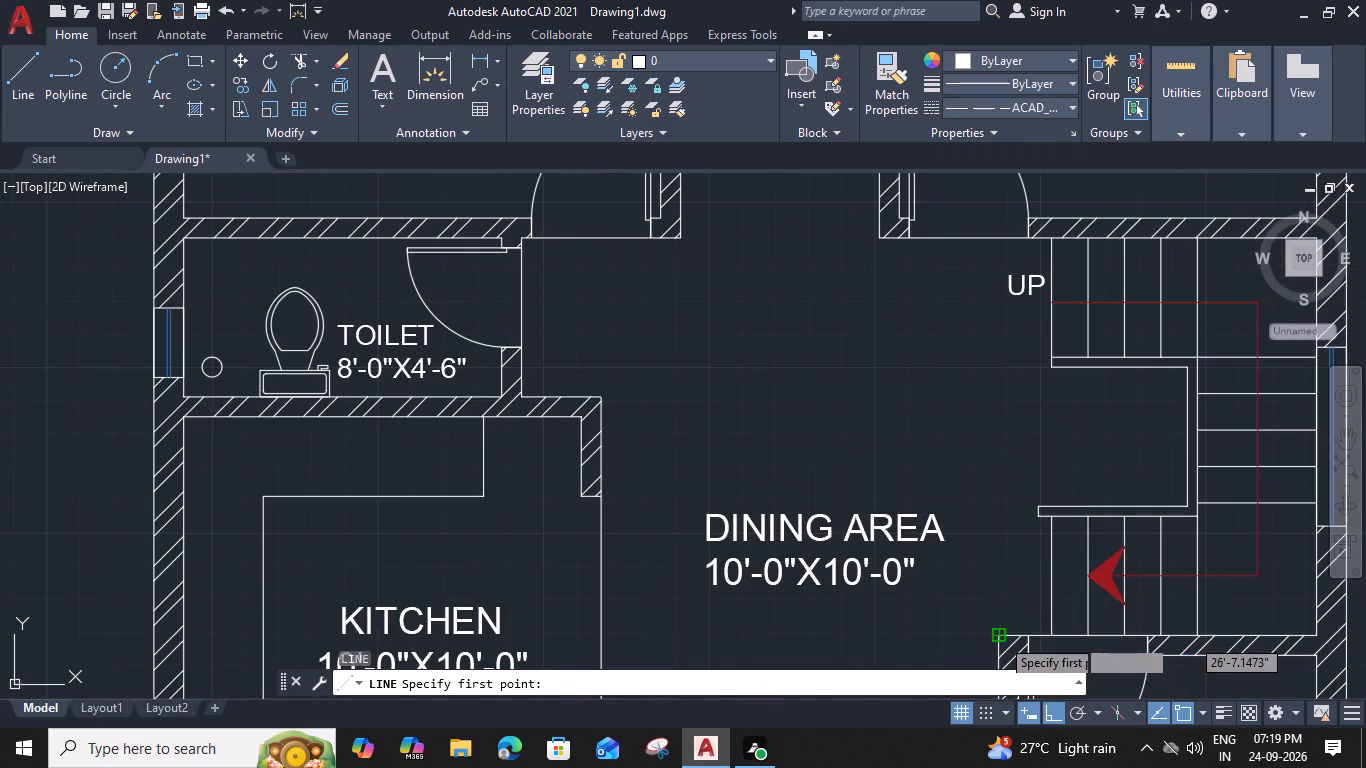
{"action": "left_click", "coordinate": [999, 384]}
{"action": "key", "text": "Escape"}
Draw a dashed line east from the kitchen's northeast wall corner to the vertical dashed line, along the dining area's north edge.
{"action": "key", "text": "space"}
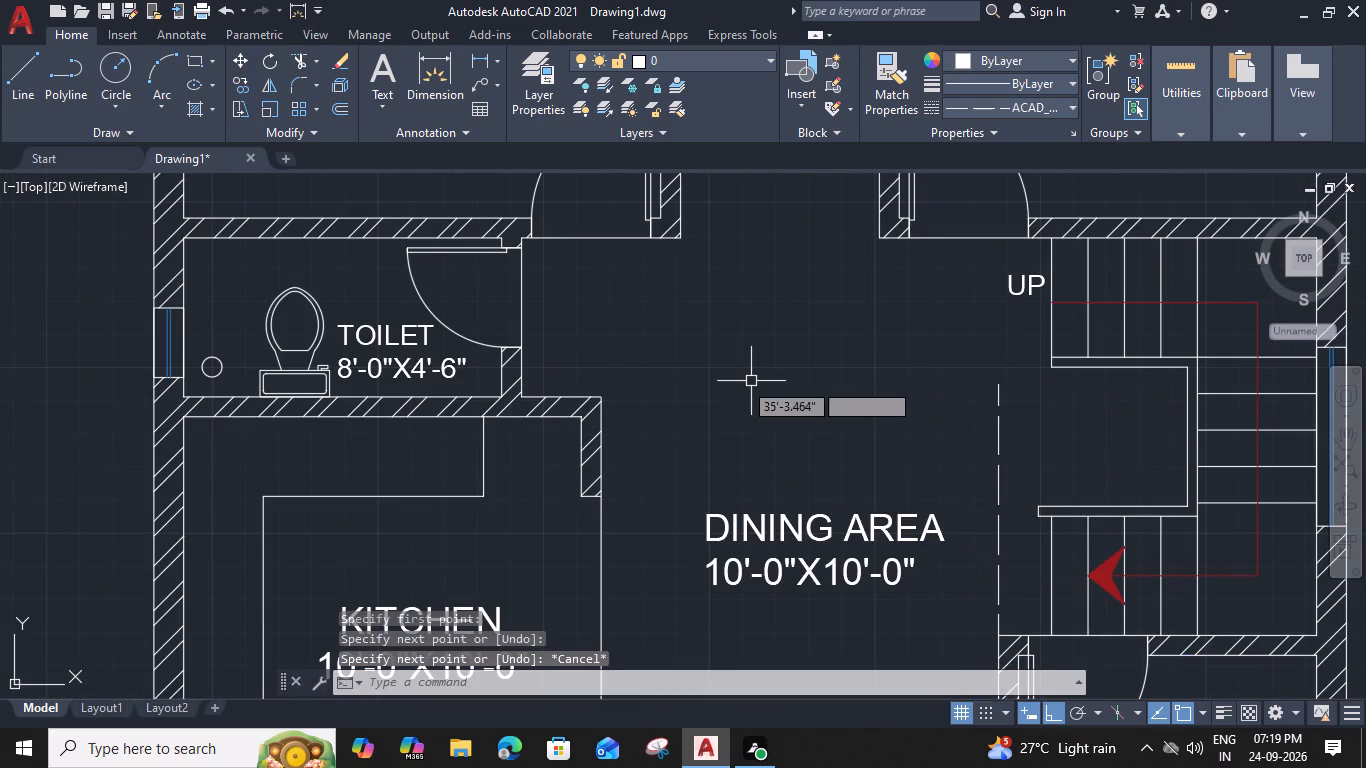
{"action": "left_click", "coordinate": [601, 395]}
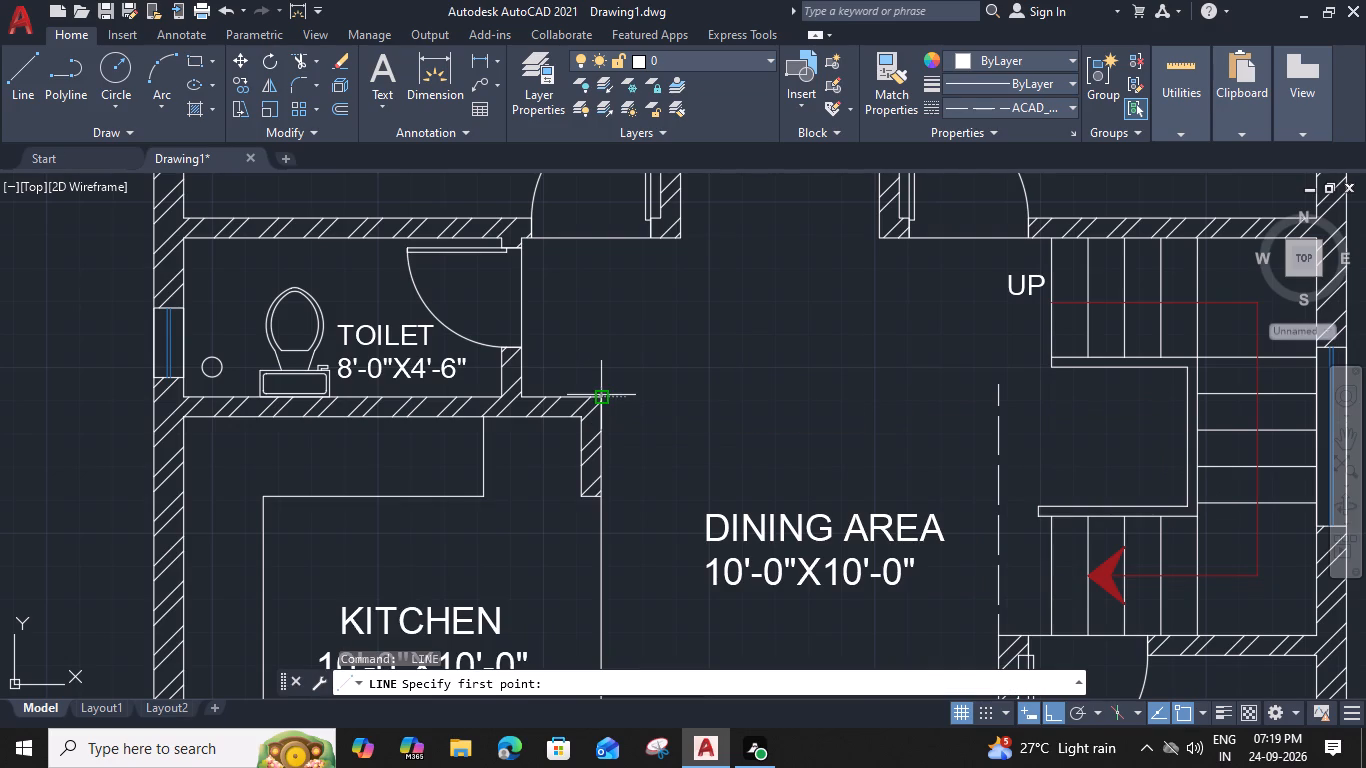
{"action": "left_click", "coordinate": [1002, 395]}
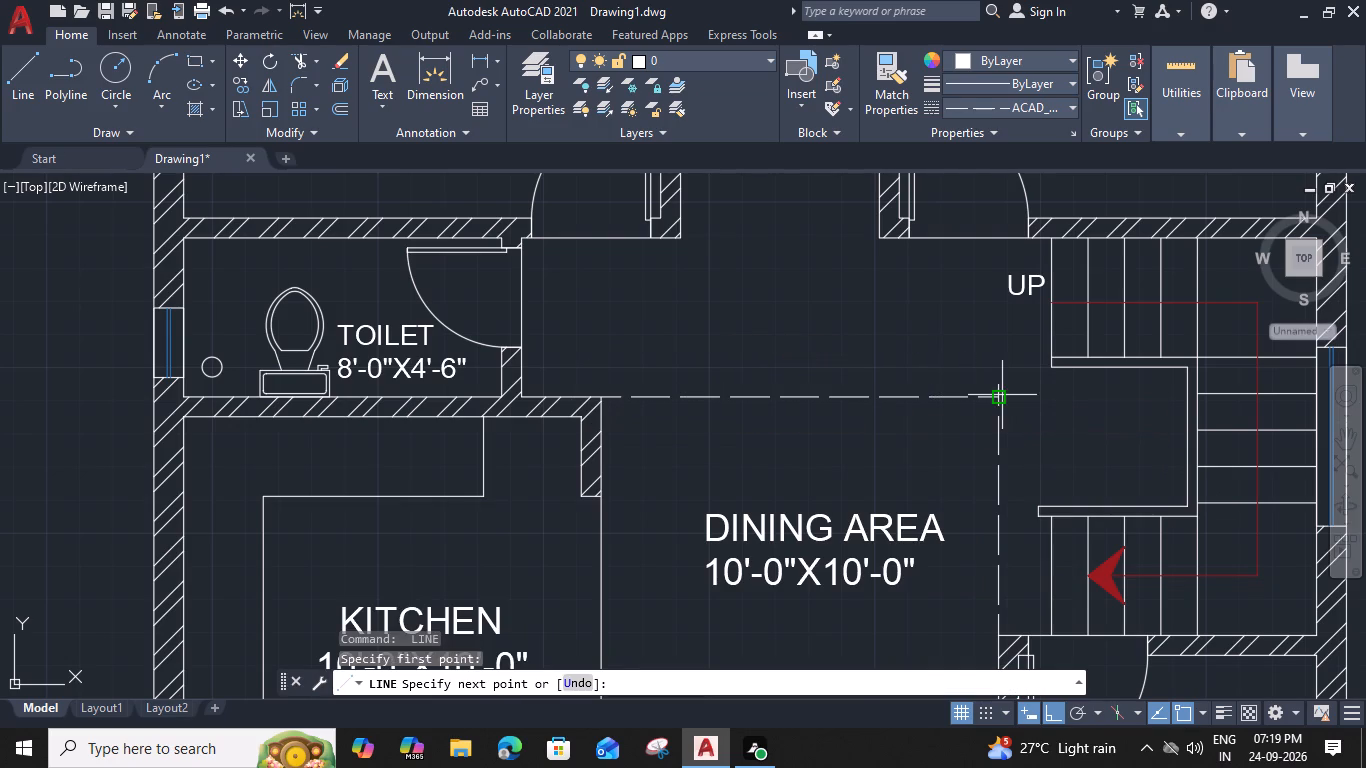
{"action": "key", "text": "Escape"}
Trim the stub of the vertical dashed line that extends north of the horizontal dashed line.
{"action": "type", "text": "TR"}
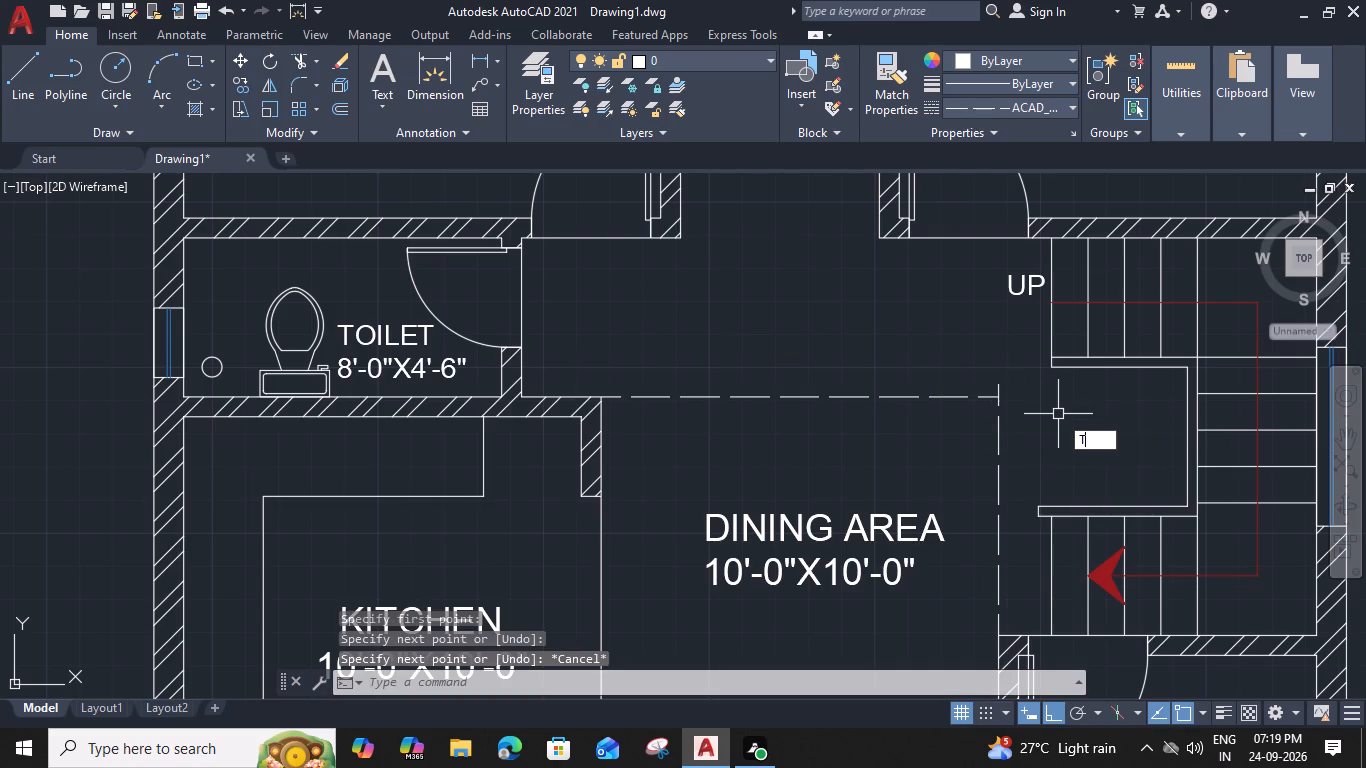
{"action": "key", "text": "space"}
{"action": "left_click", "coordinate": [1003, 382]}
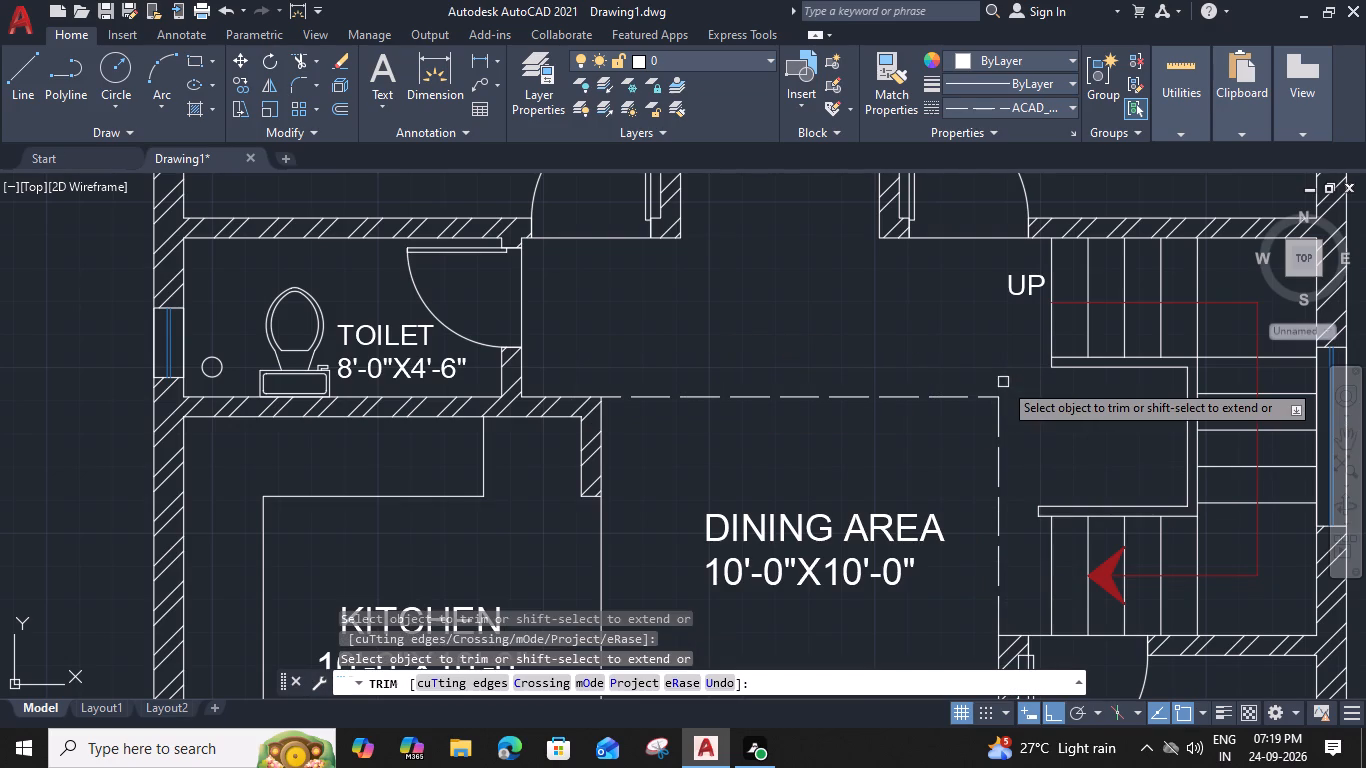
{"action": "key", "text": "Escape"}
Hatch the narrow strip along the living room's south wall with the CROSS pattern in green 19,103,52.
{"action": "scroll", "coordinate": [1003, 382], "scroll_direction": "down", "scroll_amount": 5}
{"action": "middle_click_drag", "start_coordinate": [991, 429], "coordinate": [994, 429]}
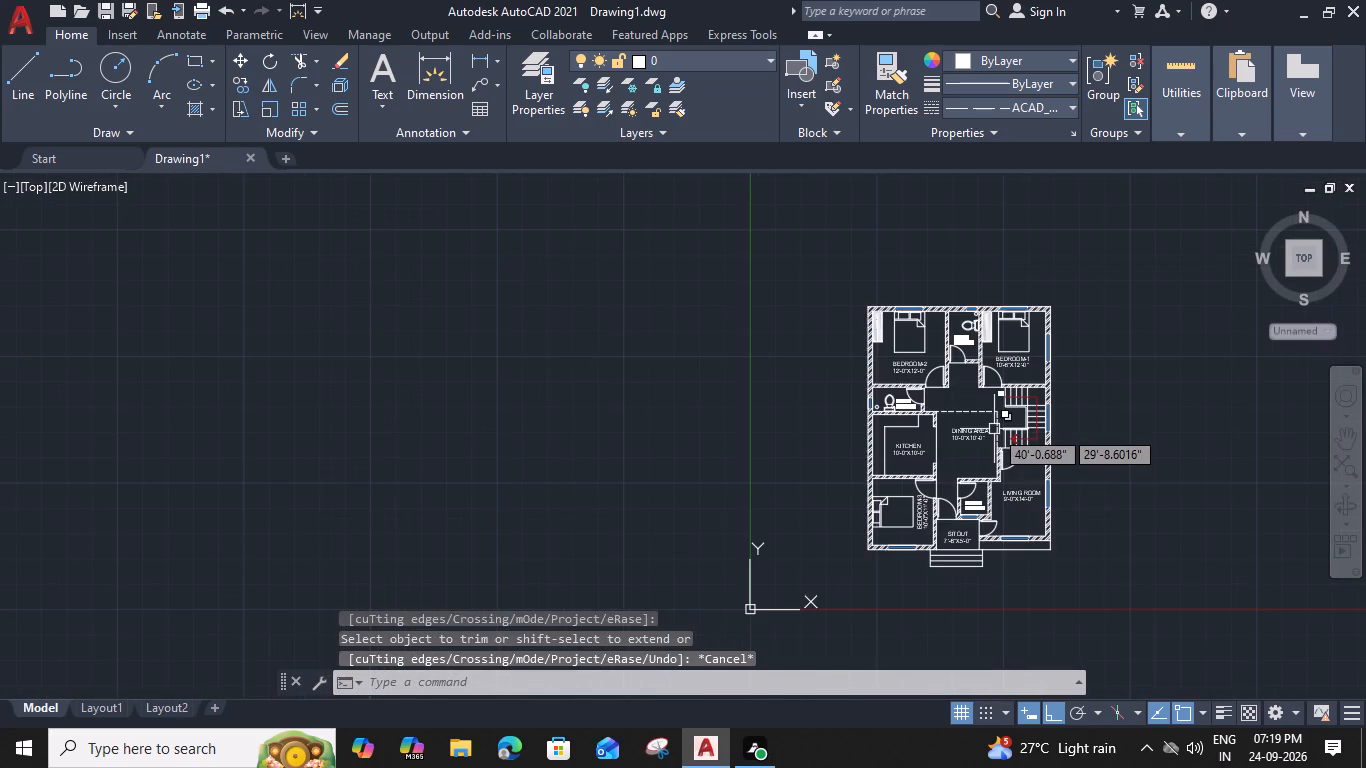
{"action": "middle_click_drag", "start_coordinate": [994, 429], "coordinate": [853, 399]}
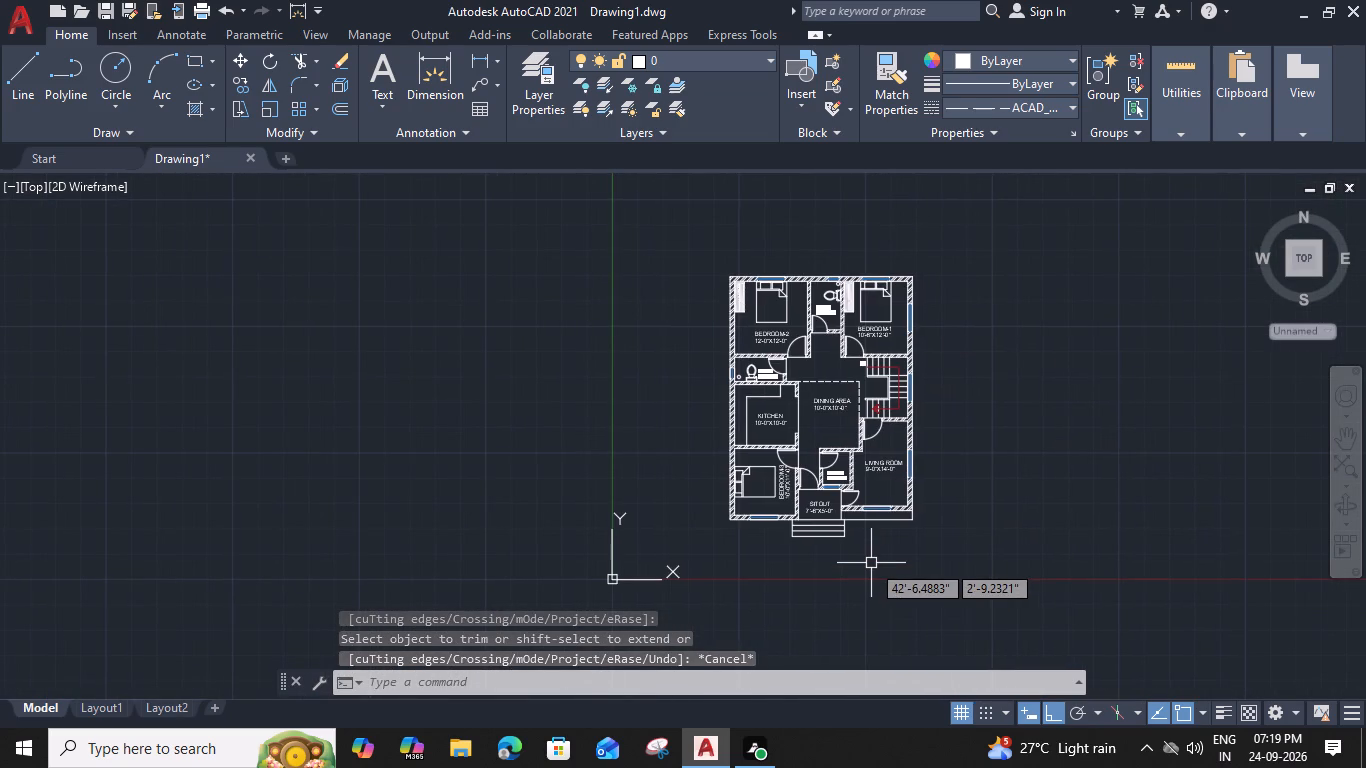
{"action": "type", "text": "H"}
{"action": "key", "text": "space"}
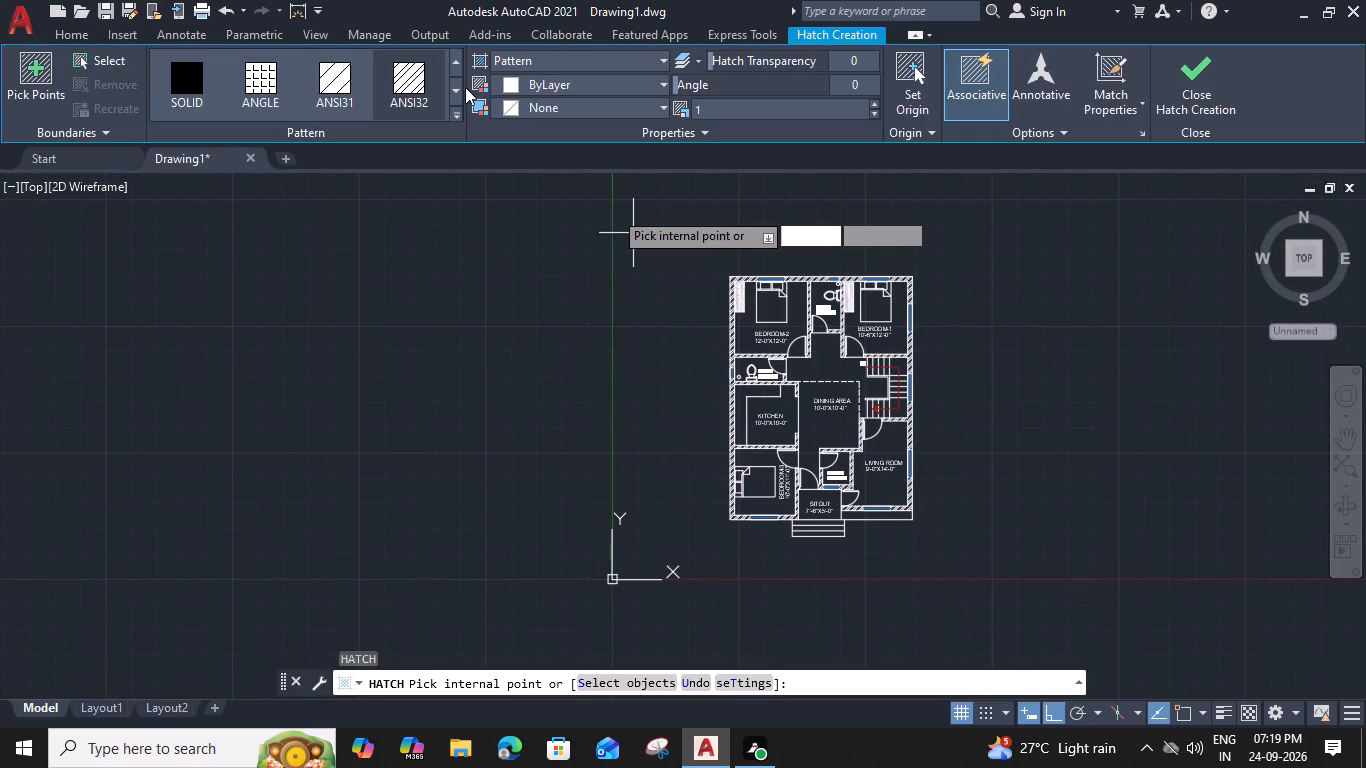
{"action": "left_click", "coordinate": [640, 78]}
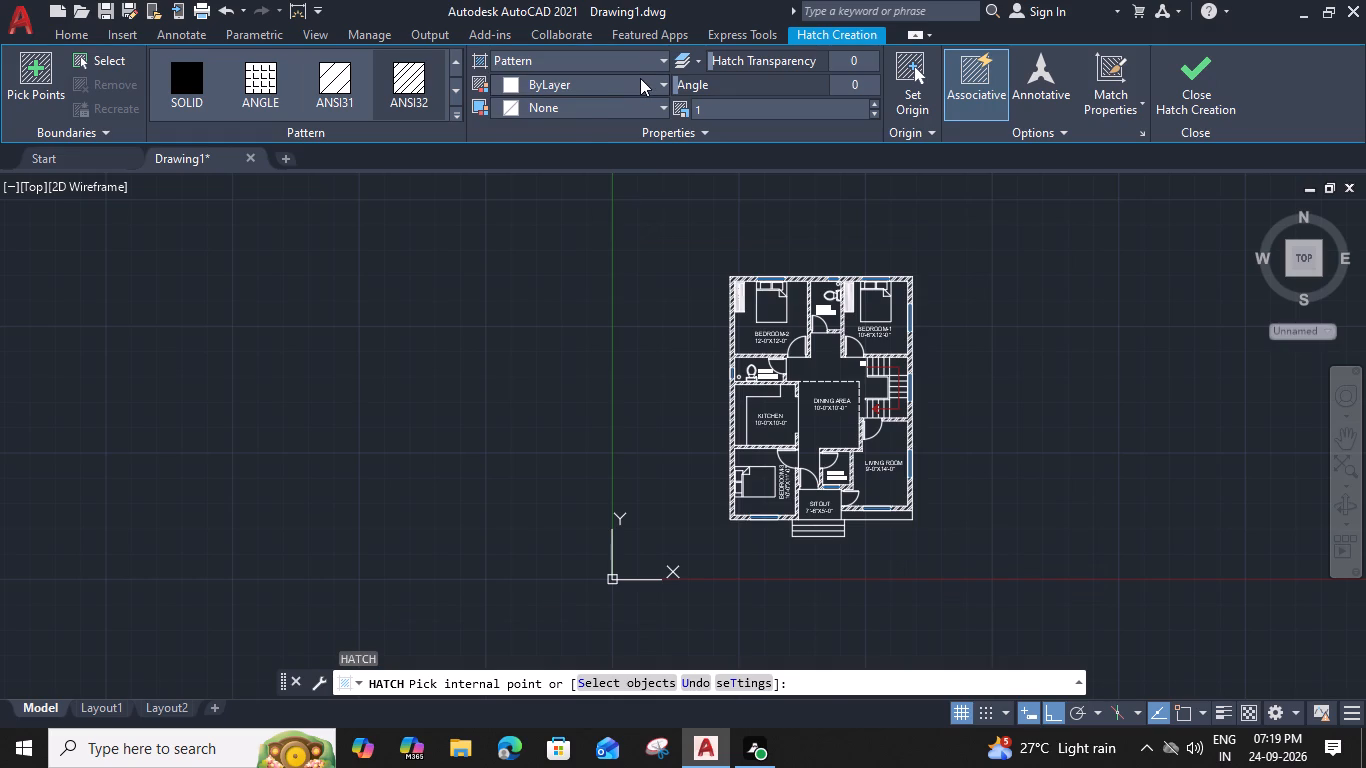
{"action": "left_click", "coordinate": [645, 189]}
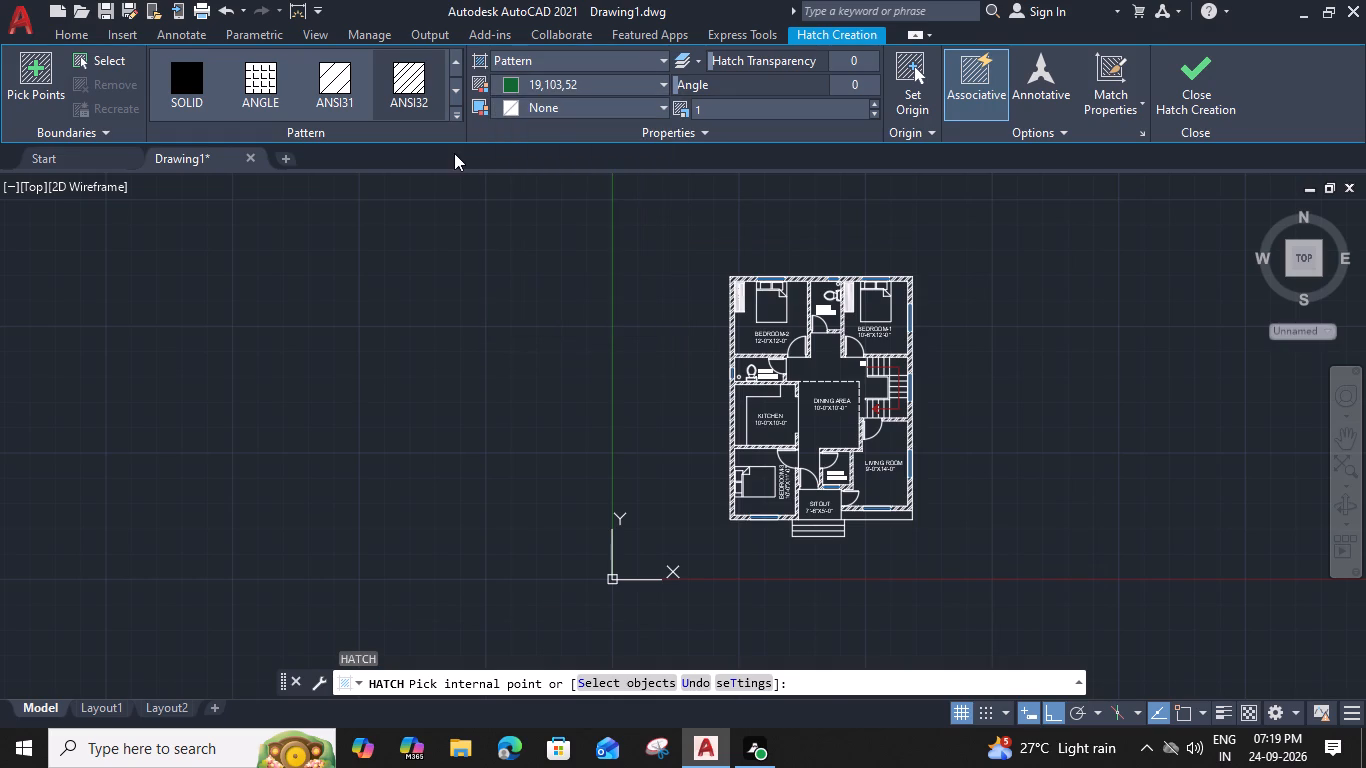
{"action": "left_click", "coordinate": [453, 112]}
{"action": "scroll", "coordinate": [453, 112], "scroll_direction": "down", "scroll_amount": 4}
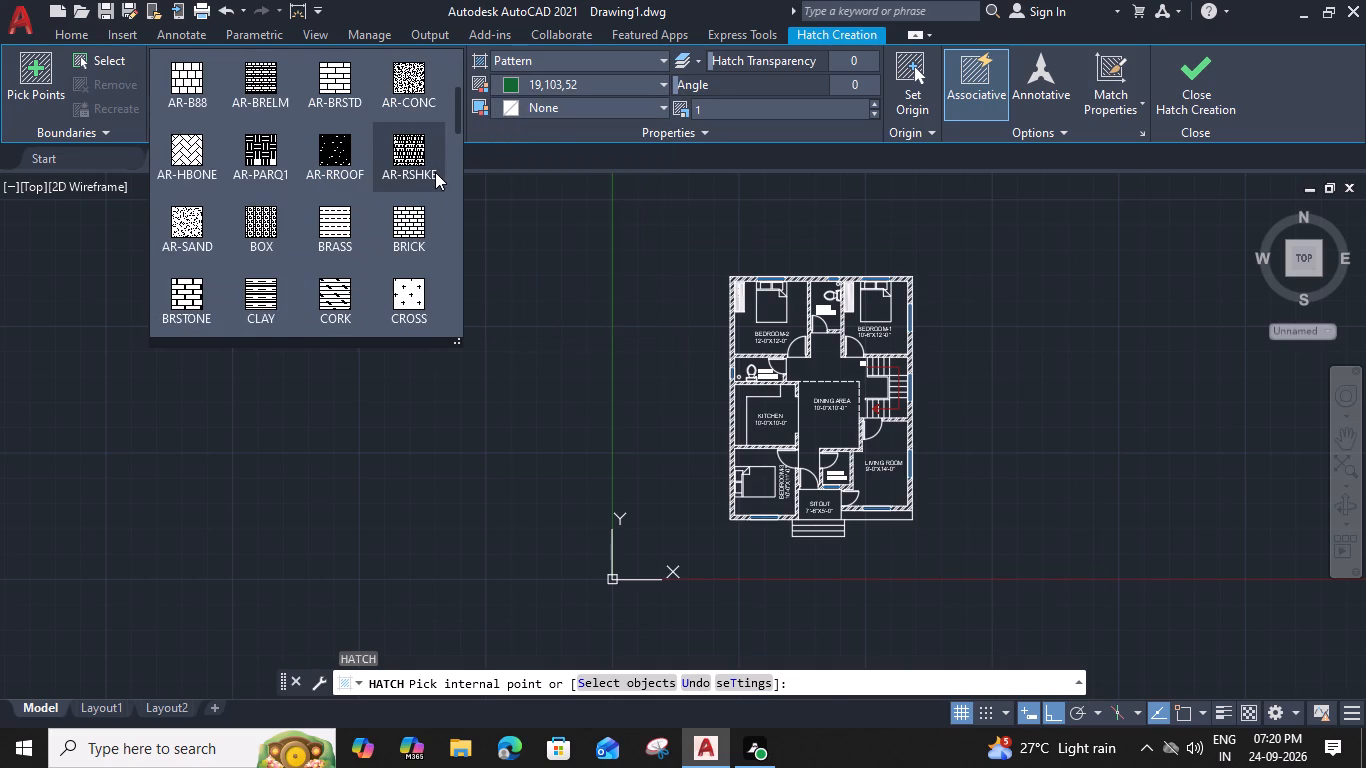
{"action": "left_click", "coordinate": [421, 216]}
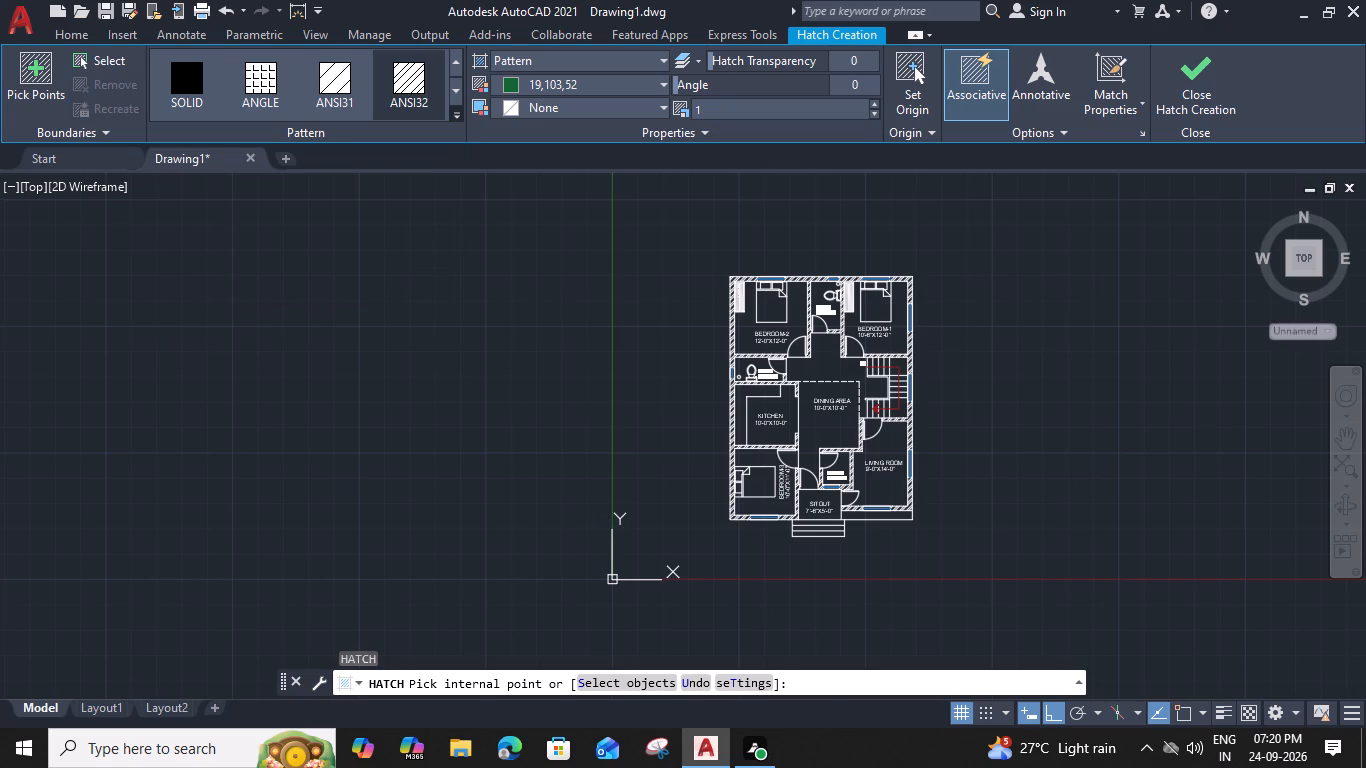
{"action": "scroll", "coordinate": [862, 521], "scroll_direction": "up", "scroll_amount": 3}
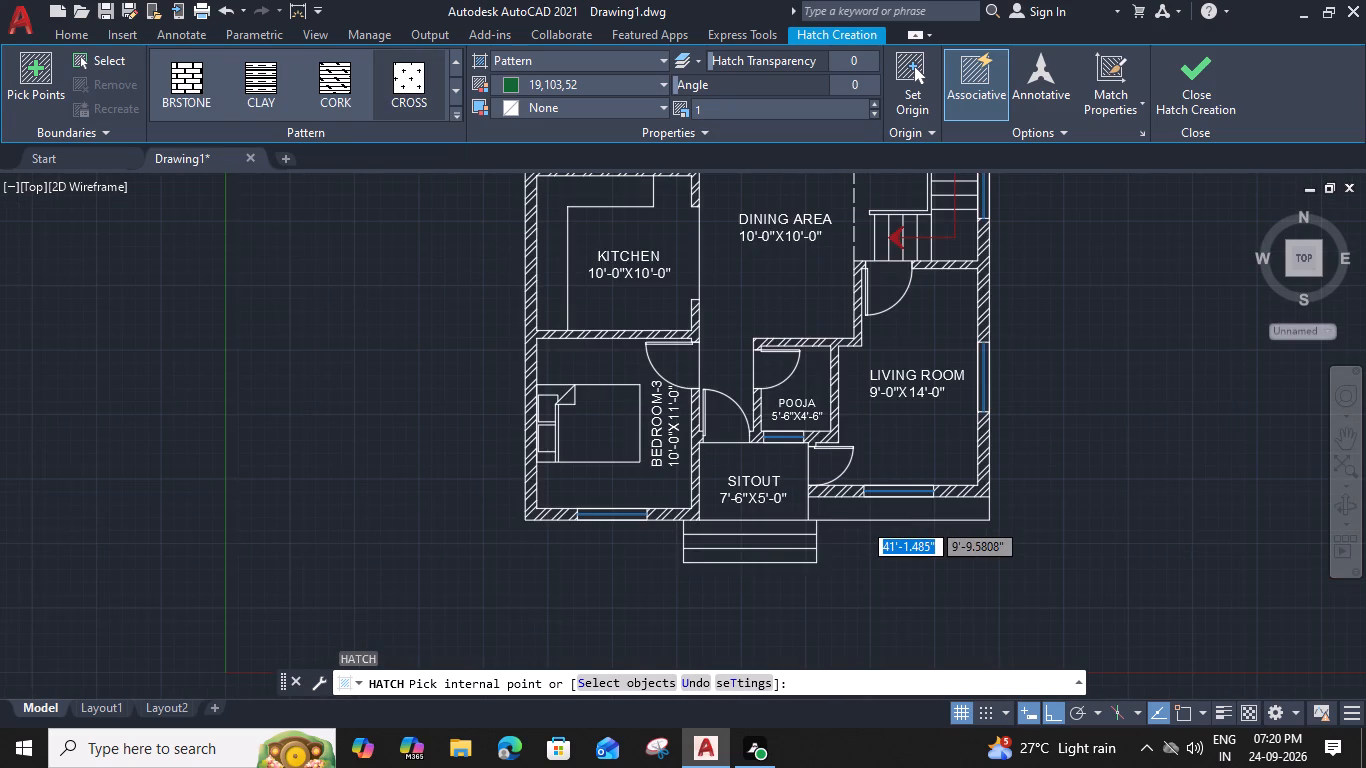
{"action": "scroll", "coordinate": [898, 494], "scroll_direction": "up", "scroll_amount": 2}
{"action": "left_click", "coordinate": [905, 502]}
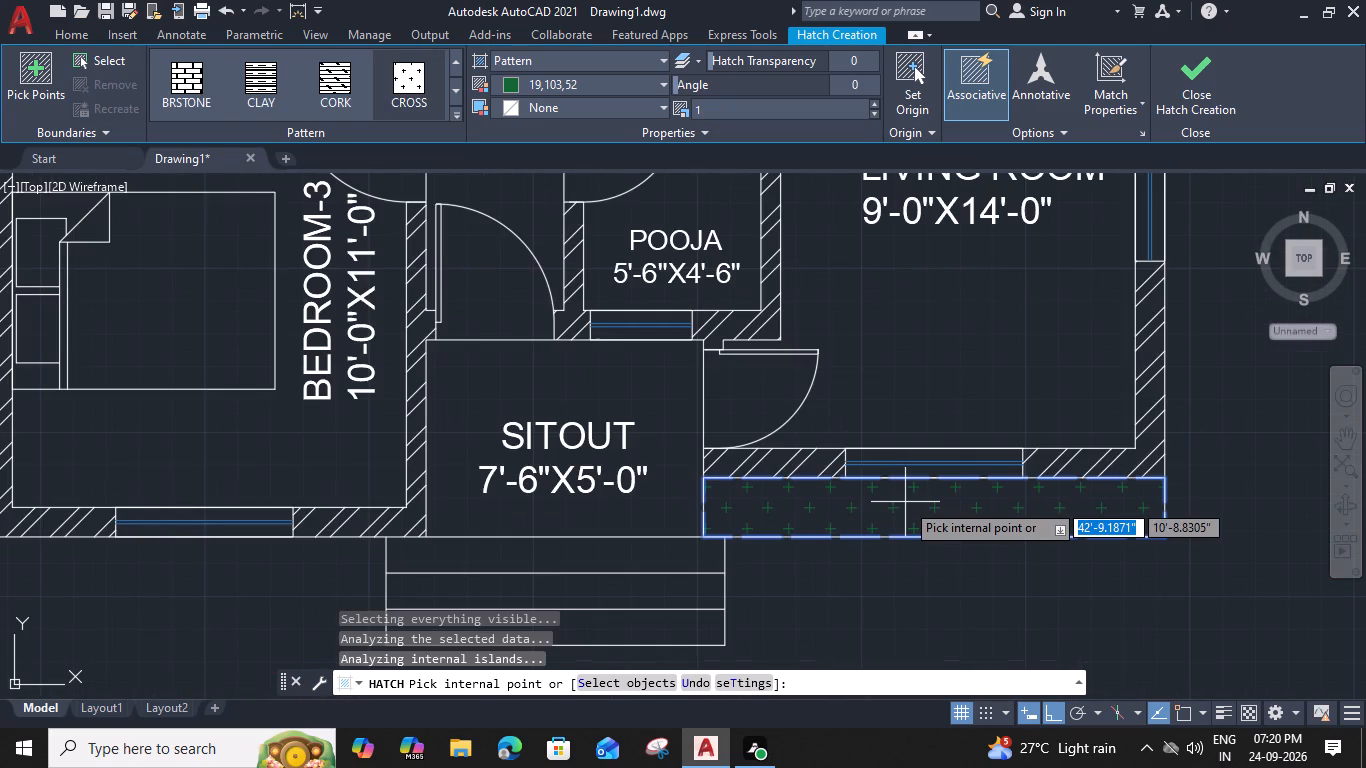
Reduce the strip hatch's pattern scale to 0.65 and finish the hatch.
{"action": "left_click", "coordinate": [716, 116]}
{"action": "left_click_drag", "start_coordinate": [702, 108], "coordinate": [692, 108]}
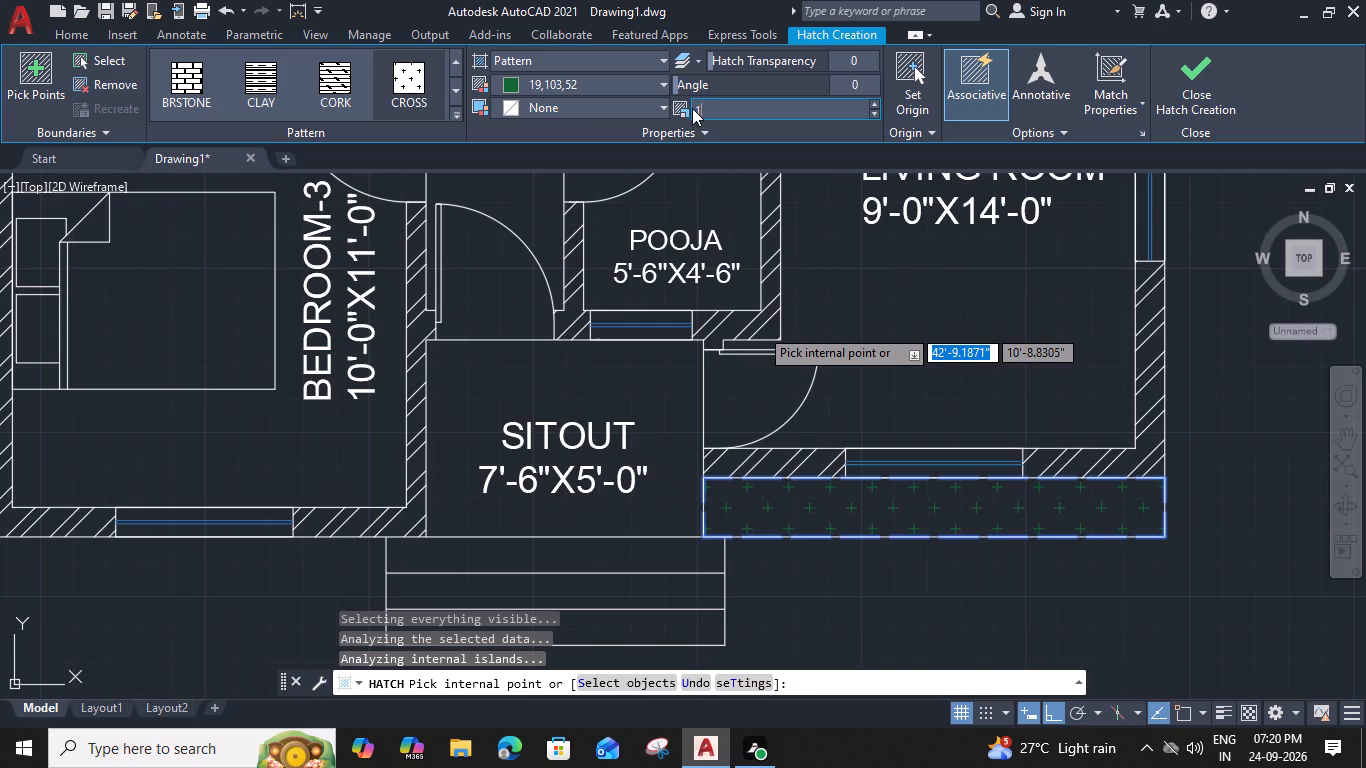
{"action": "left_click_drag", "start_coordinate": [692, 108], "coordinate": [680, 106]}
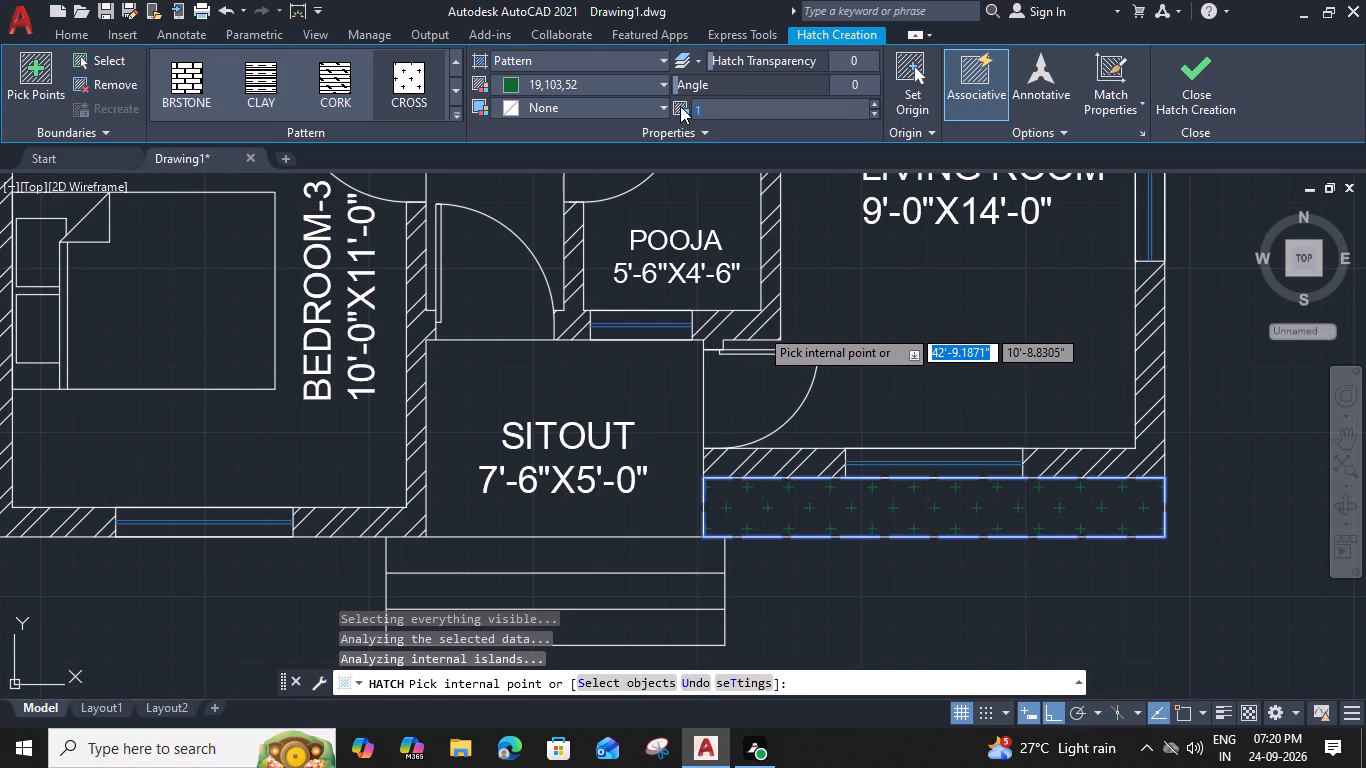
{"action": "triple_click", "coordinate": [876, 109]}
{"action": "triple_click", "coordinate": [876, 109]}
{"action": "left_click", "coordinate": [876, 109]}
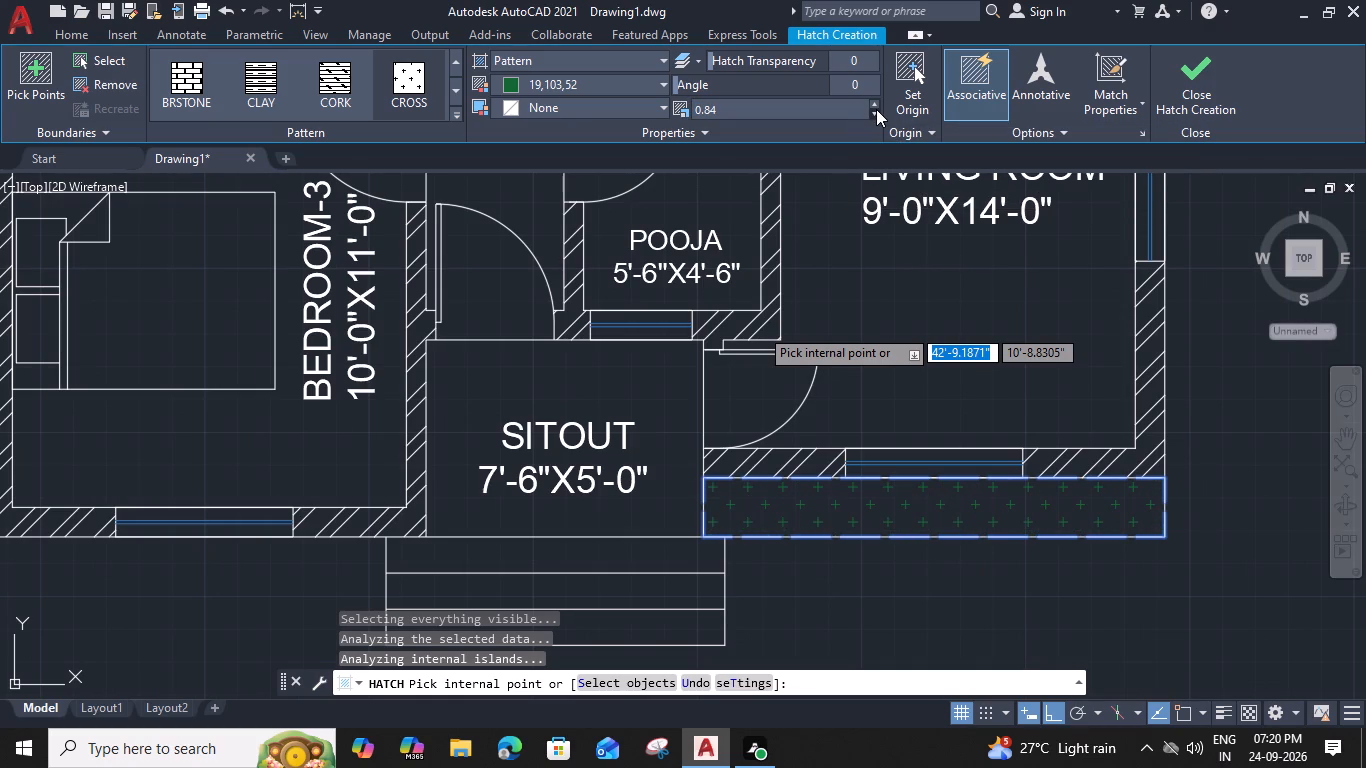
{"action": "triple_click", "coordinate": [876, 109]}
{"action": "triple_click", "coordinate": [876, 109]}
{"action": "triple_click", "coordinate": [876, 109]}
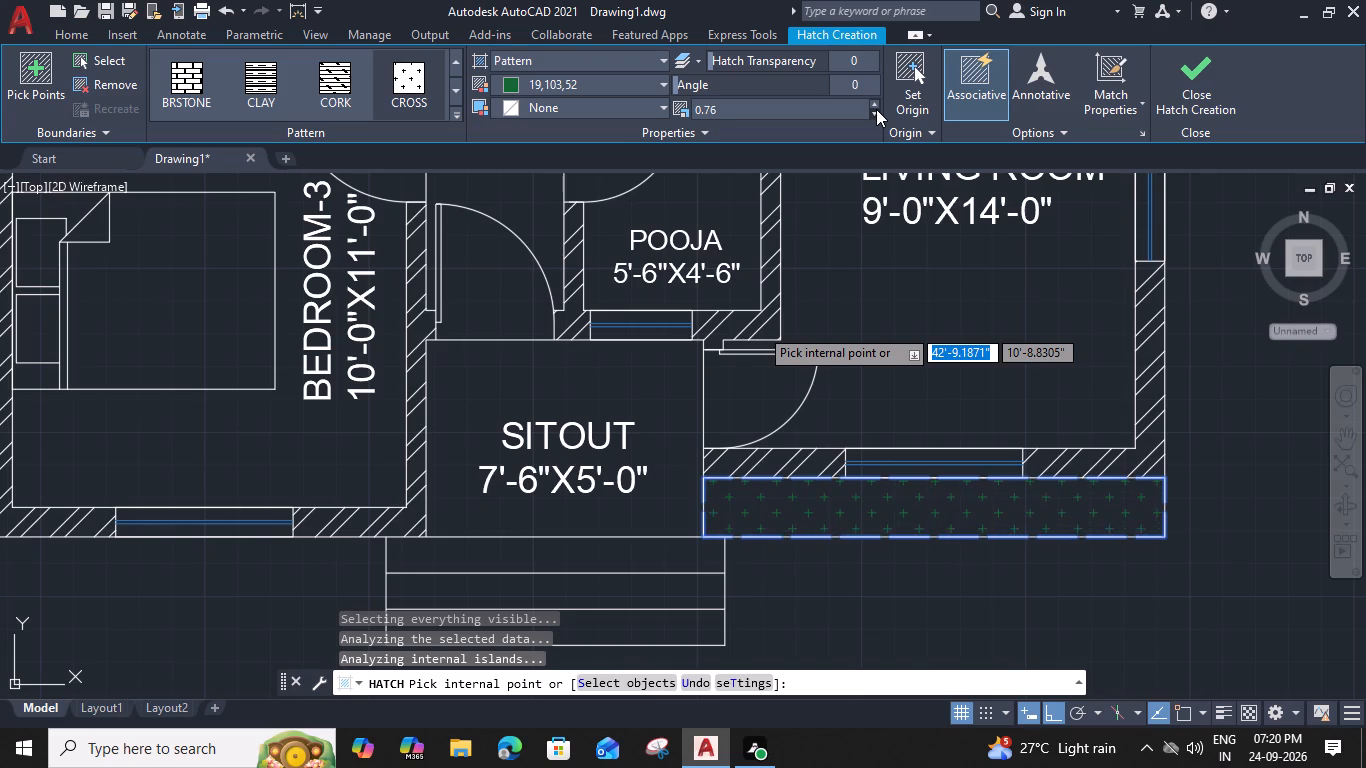
{"action": "triple_click", "coordinate": [876, 109]}
{"action": "triple_click", "coordinate": [876, 109]}
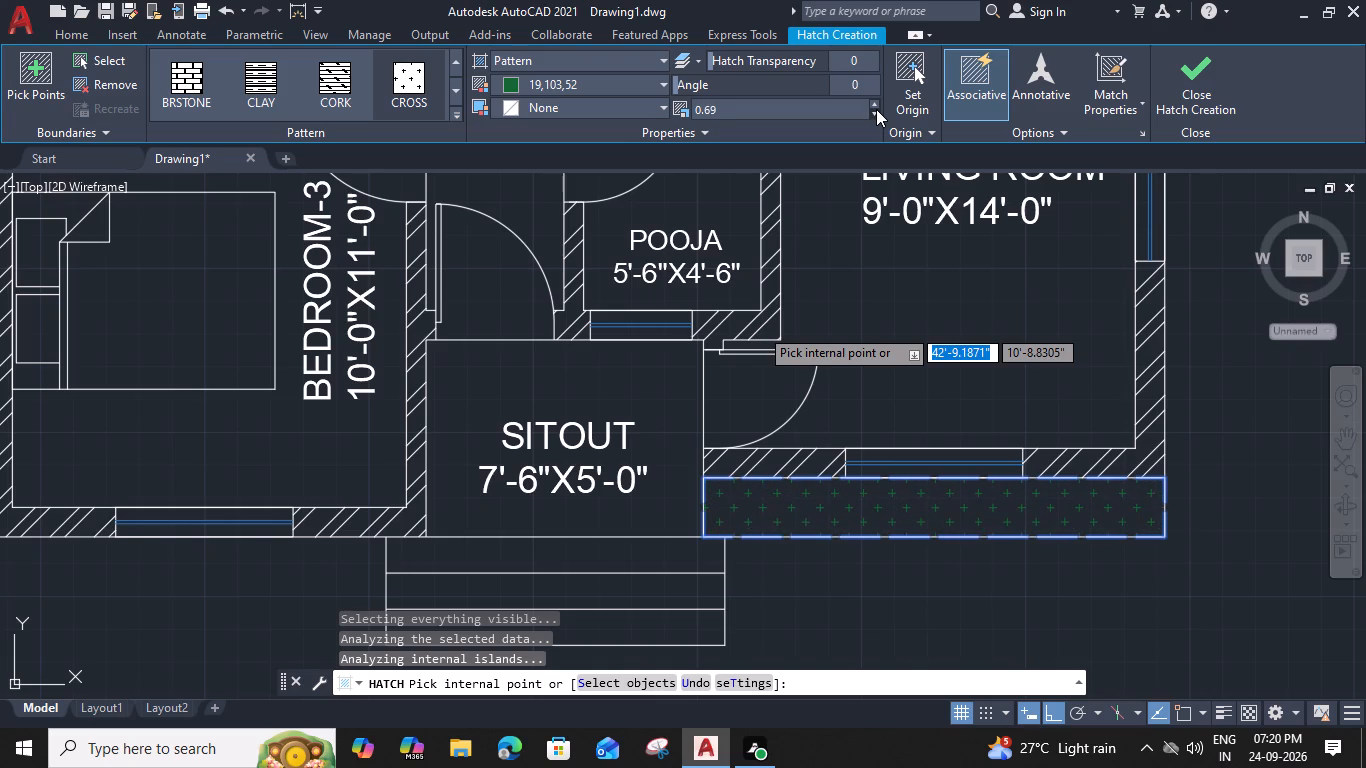
{"action": "triple_click", "coordinate": [876, 109]}
{"action": "left_click", "coordinate": [876, 109]}
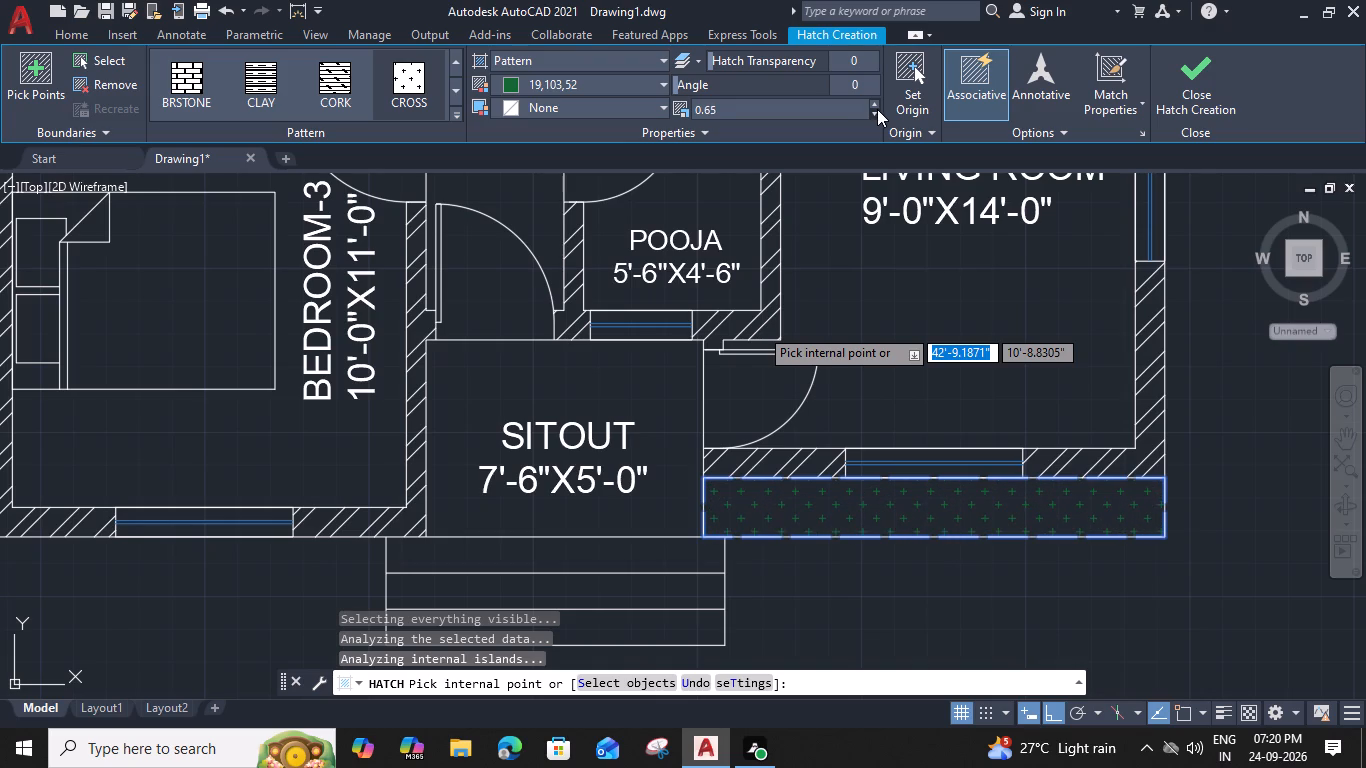
{"action": "left_click", "coordinate": [1179, 74]}
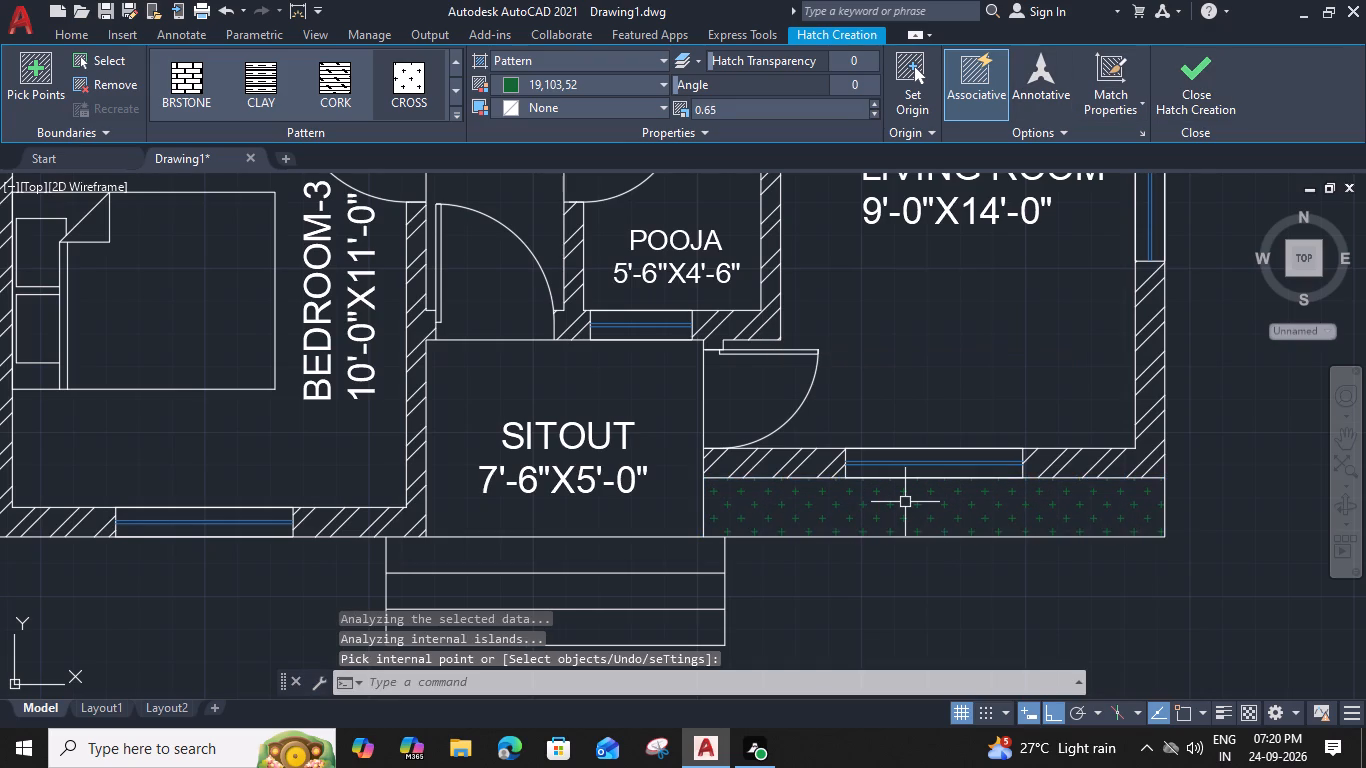
Set the current linetype back to ByLayer.
{"action": "scroll", "coordinate": [991, 262], "scroll_direction": "down", "scroll_amount": 3}
{"action": "scroll", "coordinate": [833, 404], "scroll_direction": "down", "scroll_amount": 1}
{"action": "middle_click_drag", "start_coordinate": [831, 404], "coordinate": [829, 404]}
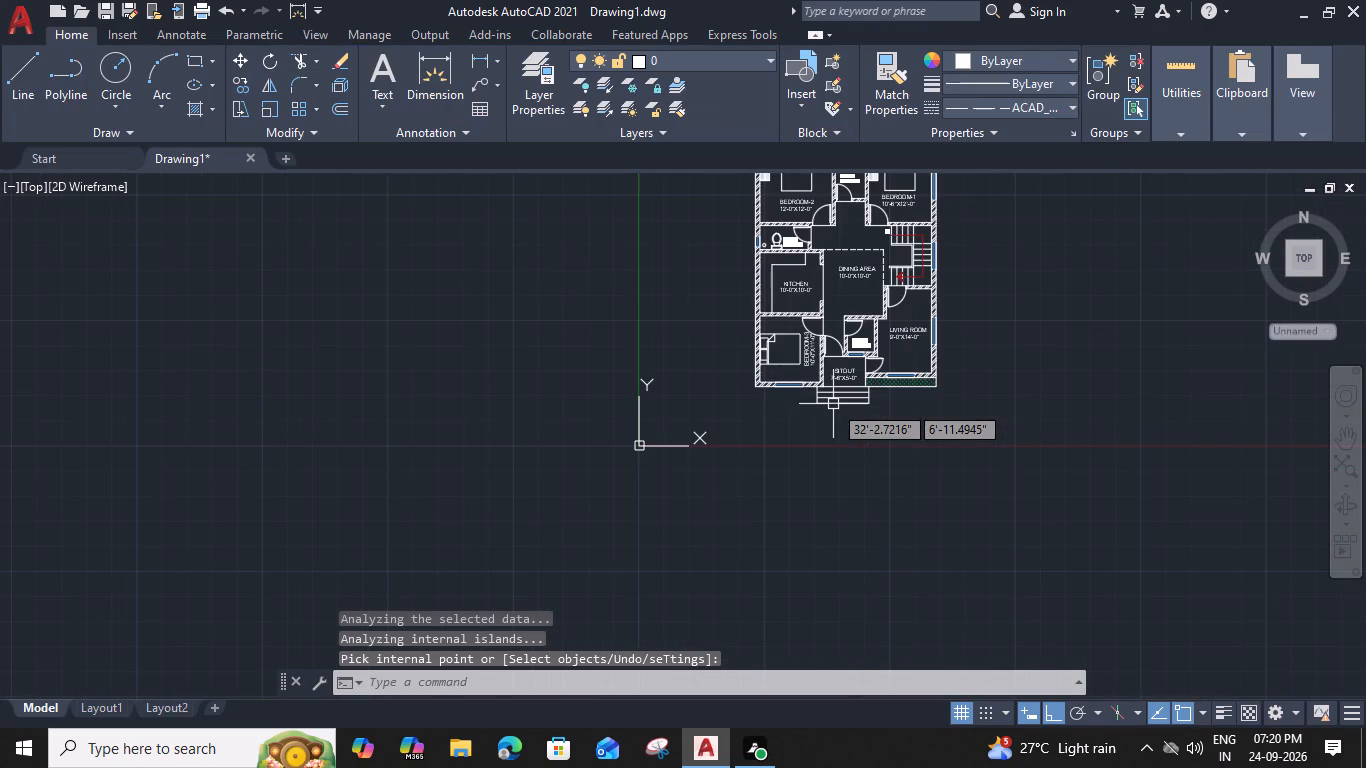
{"action": "middle_click_drag", "start_coordinate": [829, 404], "coordinate": [746, 494]}
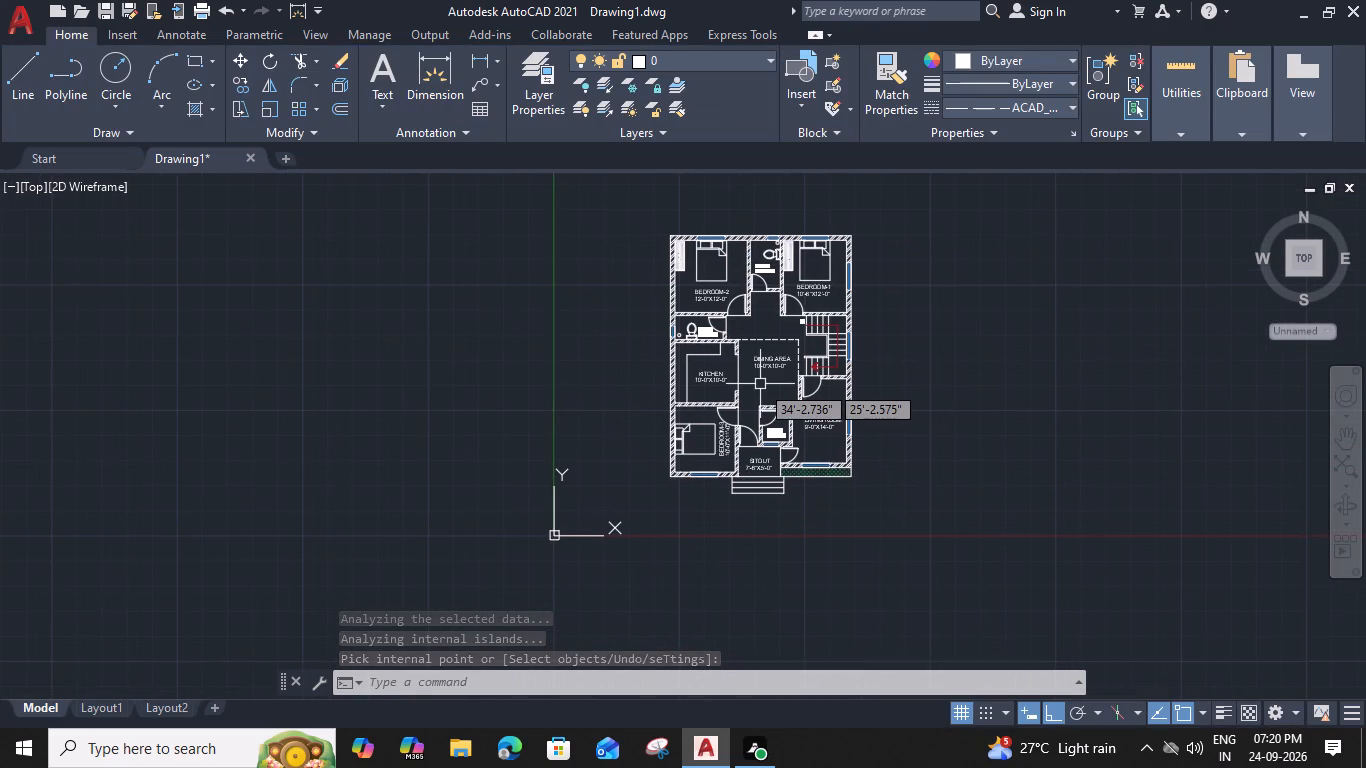
{"action": "scroll", "coordinate": [773, 309], "scroll_direction": "up", "scroll_amount": 2}
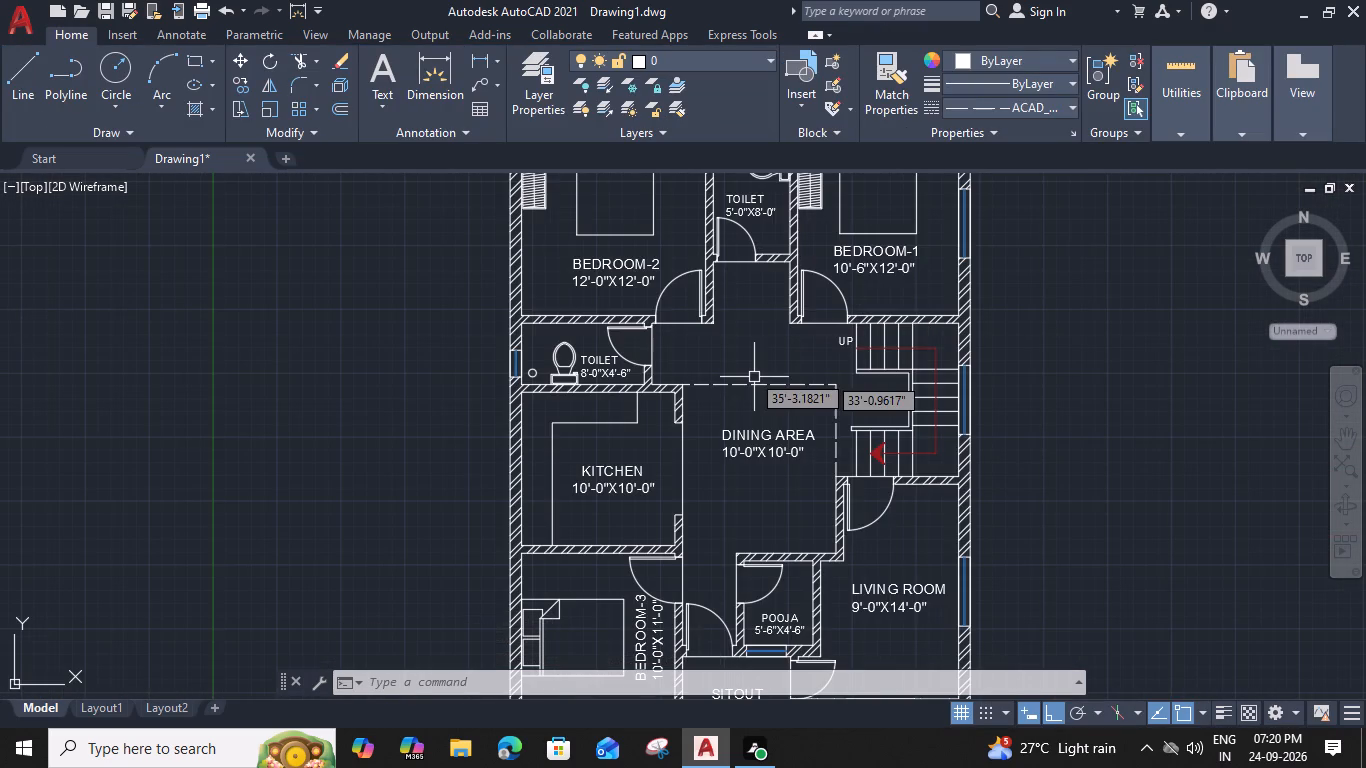
{"action": "left_click", "coordinate": [1045, 114]}
{"action": "left_click", "coordinate": [1045, 132]}
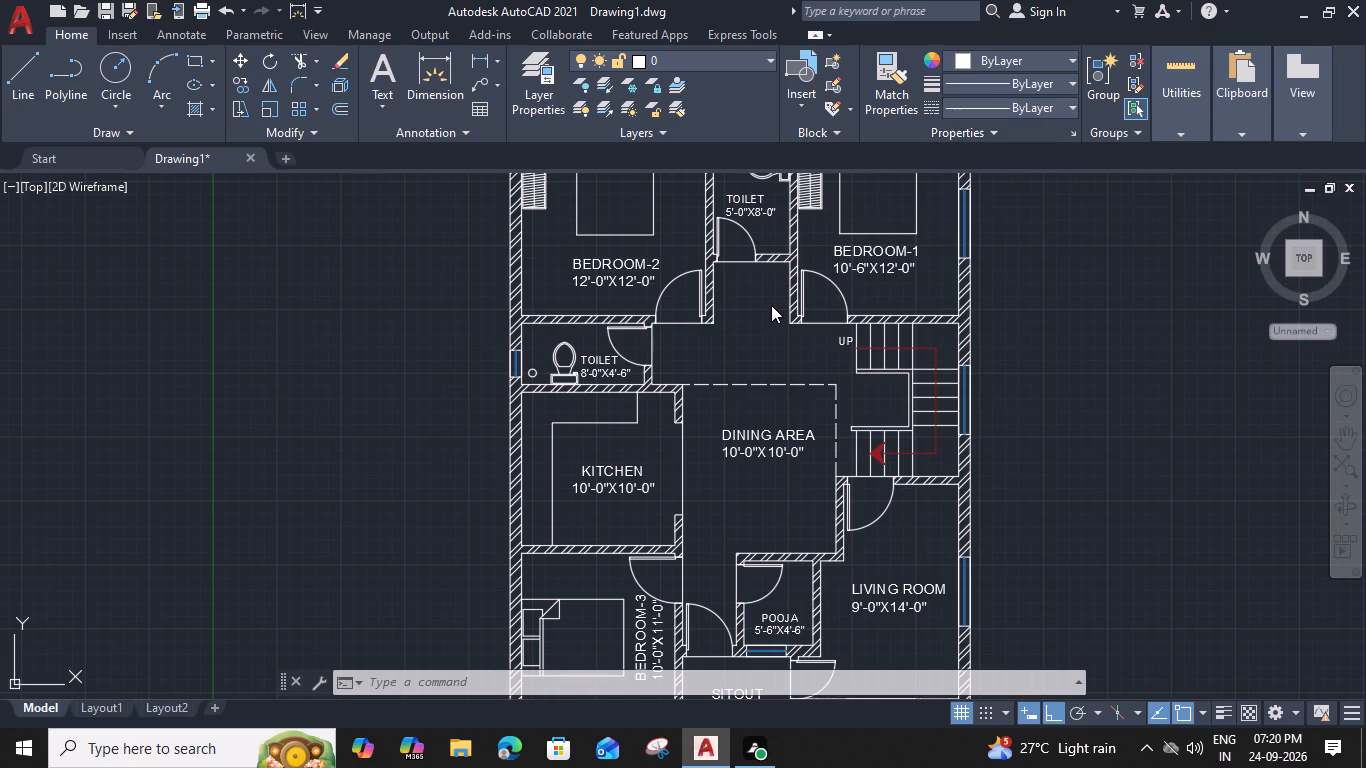
Copy the DINING AREA label straight north into the passage above the horizontal dashed line.
{"action": "left_click", "coordinate": [770, 441]}
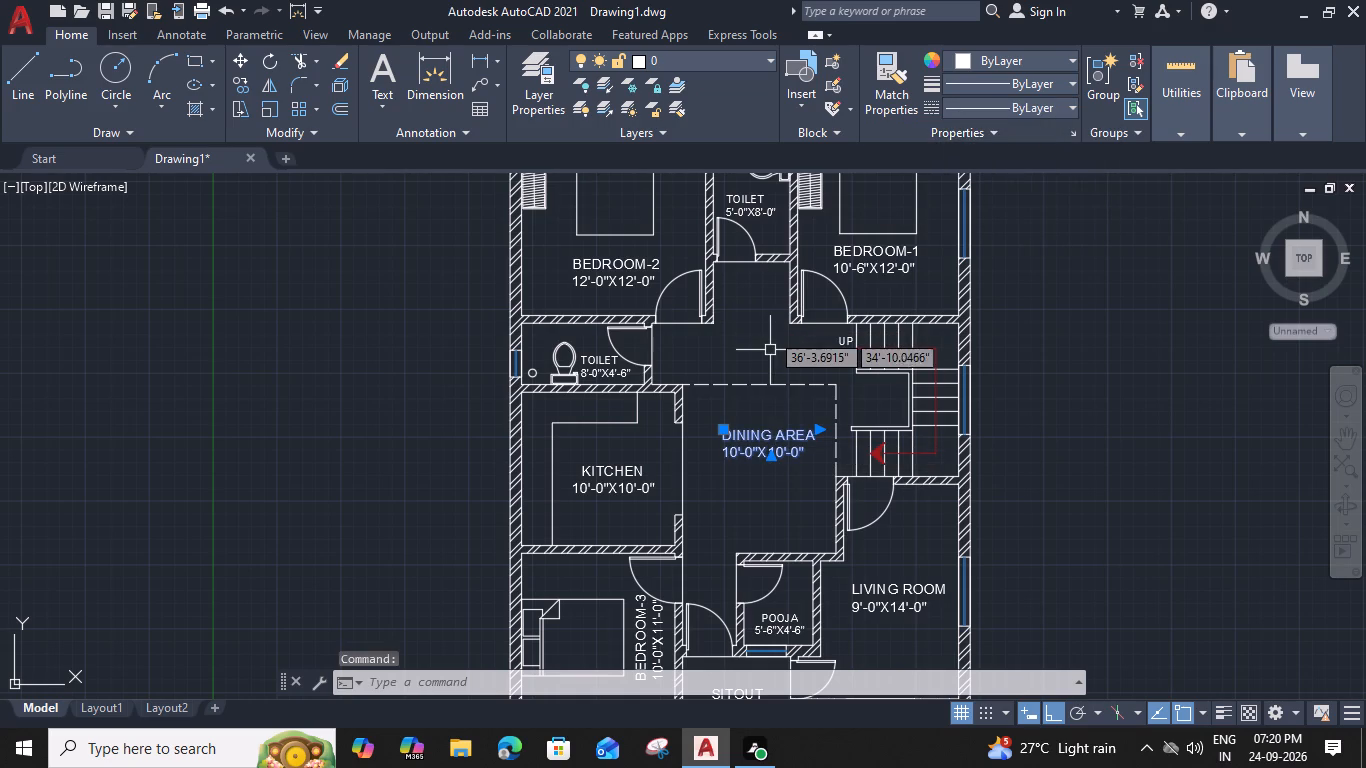
{"action": "type", "text": "CO"}
{"action": "key", "text": "space"}
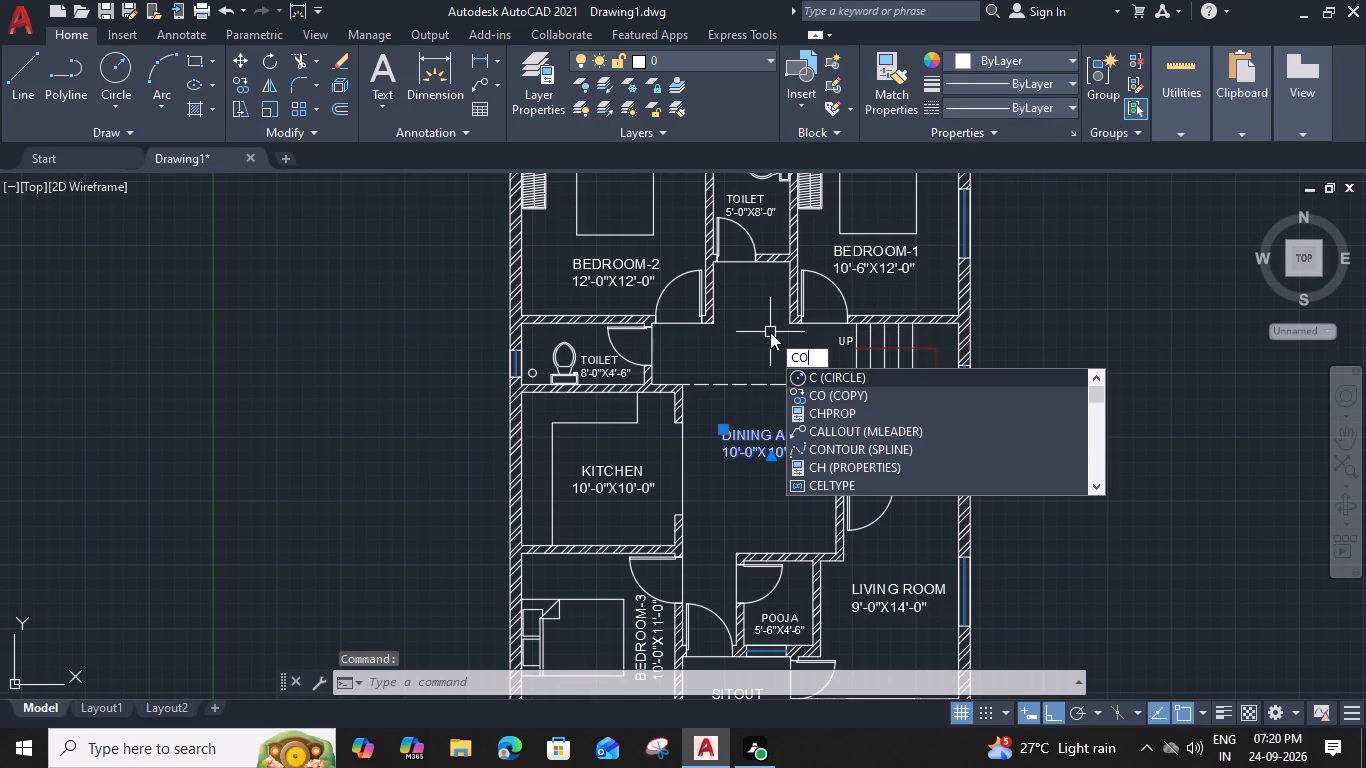
{"action": "left_click", "coordinate": [738, 445]}
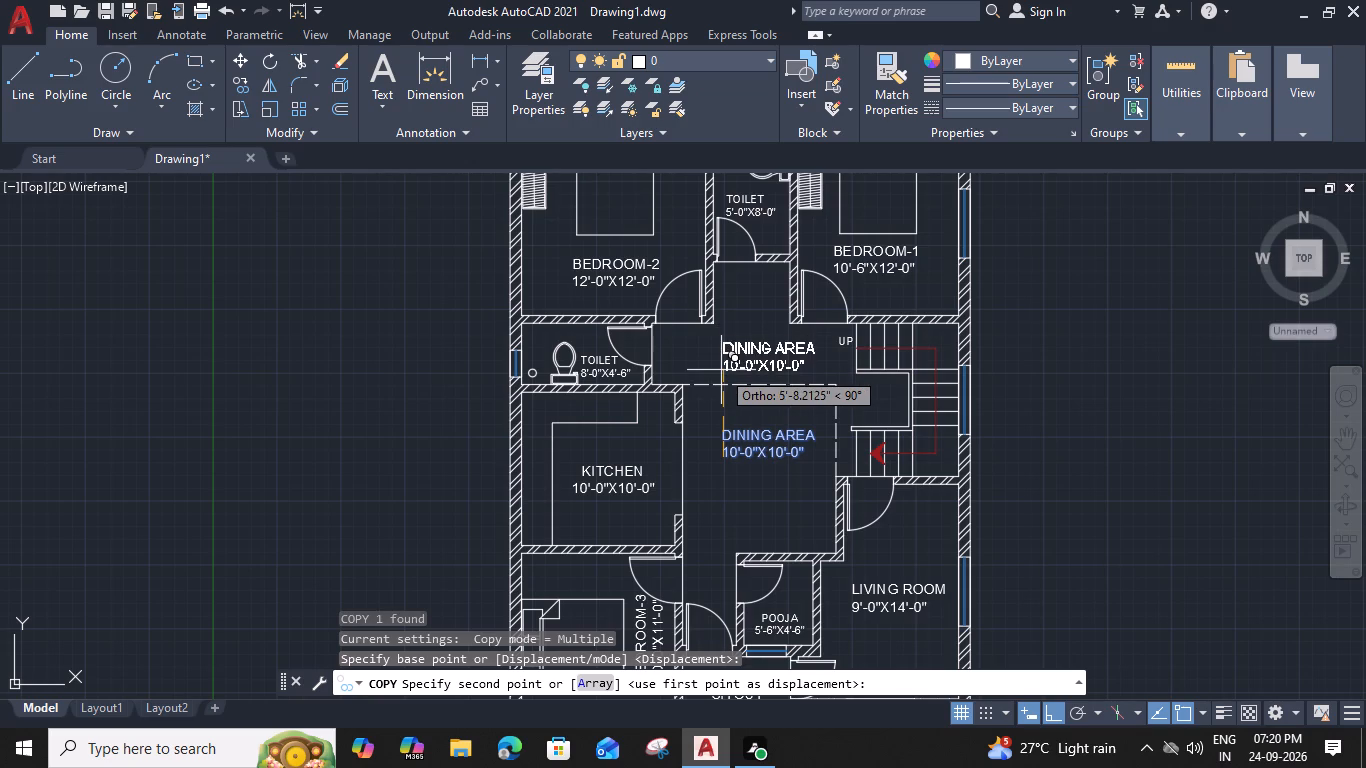
{"action": "left_click", "coordinate": [721, 370]}
{"action": "key", "text": "Escape"}
Move the copied label in the passage a short distance west, away from the UP stair label.
{"action": "left_click", "coordinate": [751, 354]}
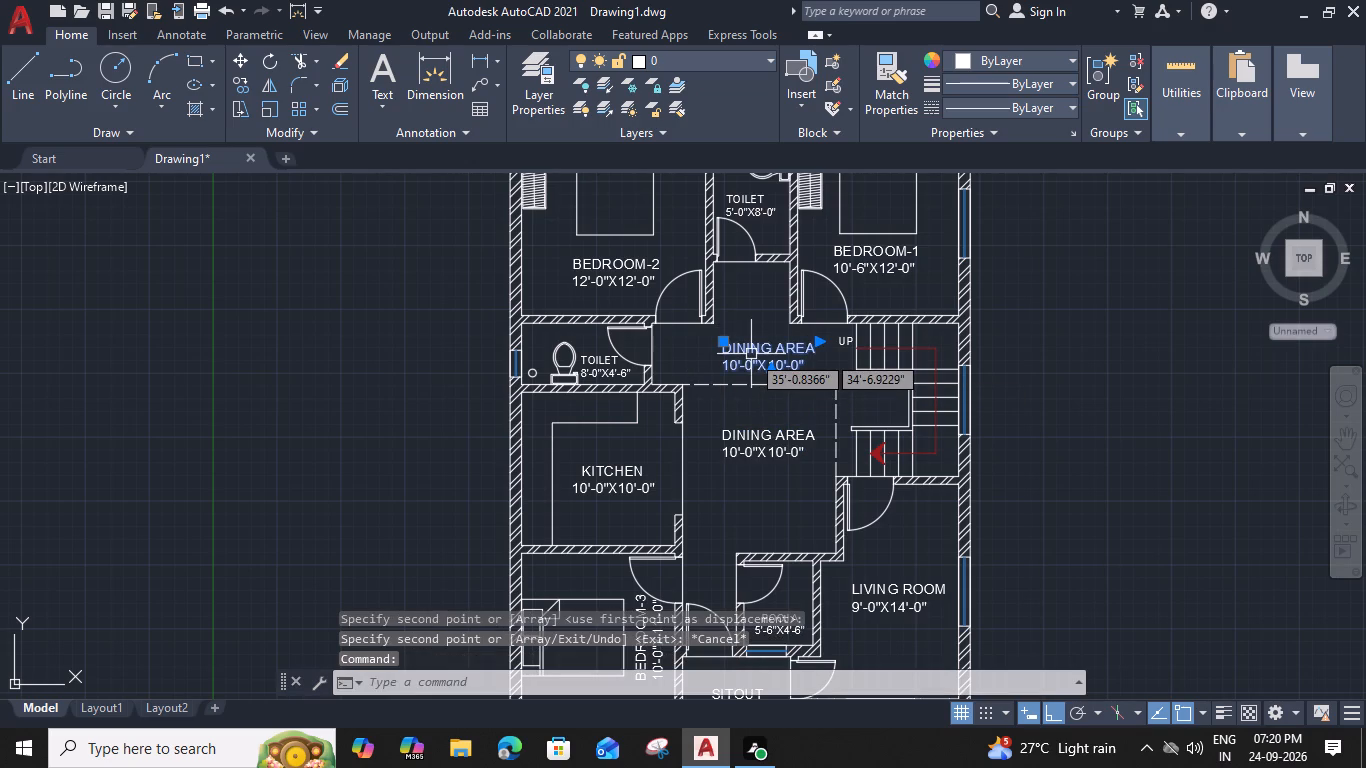
{"action": "type", "text": "M"}
{"action": "key", "text": "space"}
{"action": "left_click", "coordinate": [751, 354]}
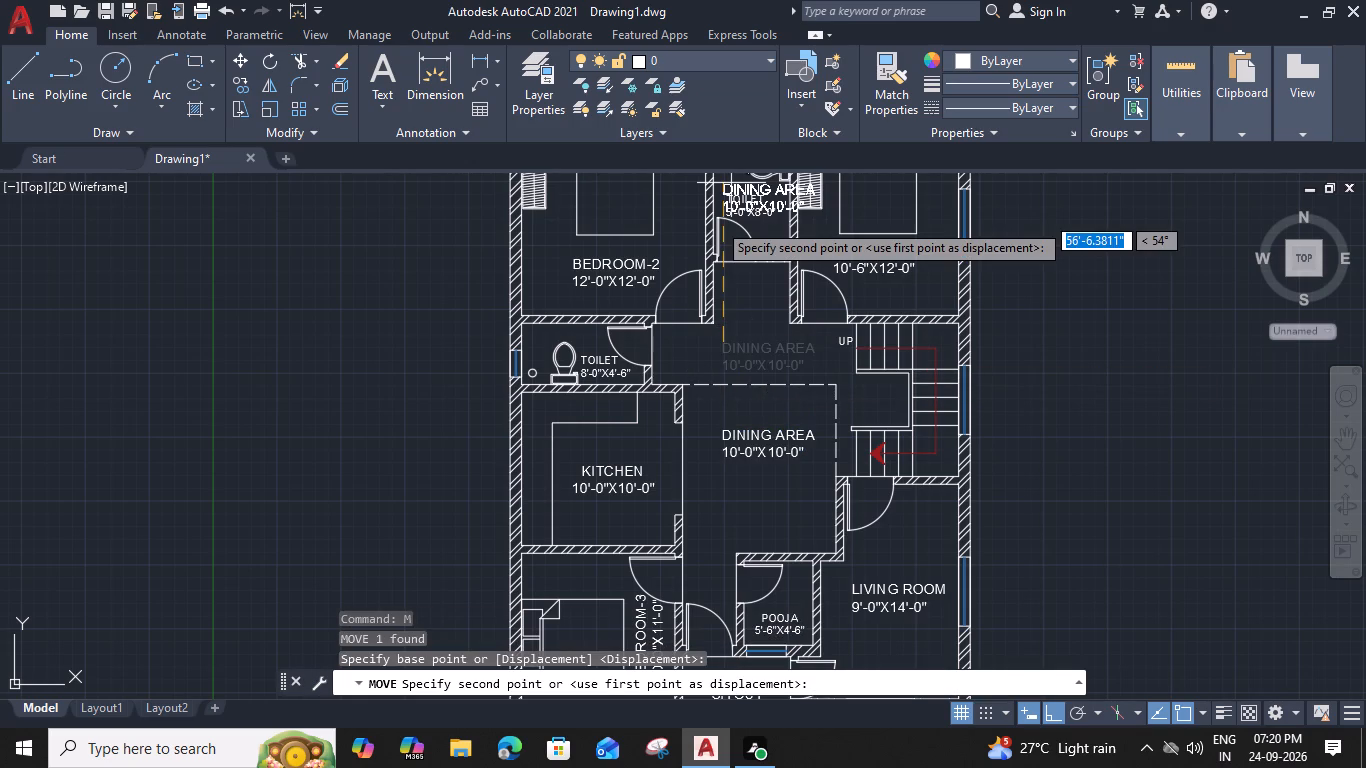
{"action": "left_click", "coordinate": [695, 348]}
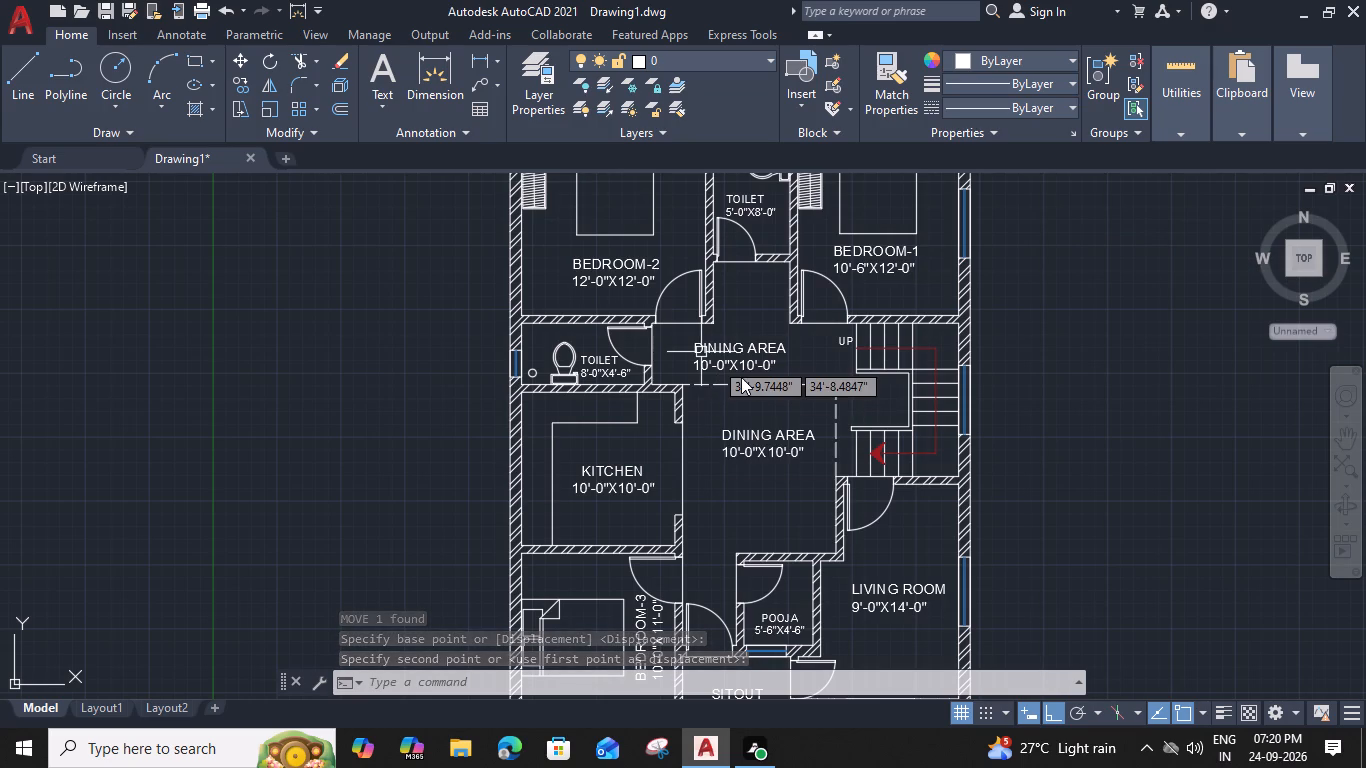
Measure the width of the passage between the dashed line and the bedroom walls.
{"action": "scroll", "coordinate": [741, 377], "scroll_direction": "up", "scroll_amount": 4}
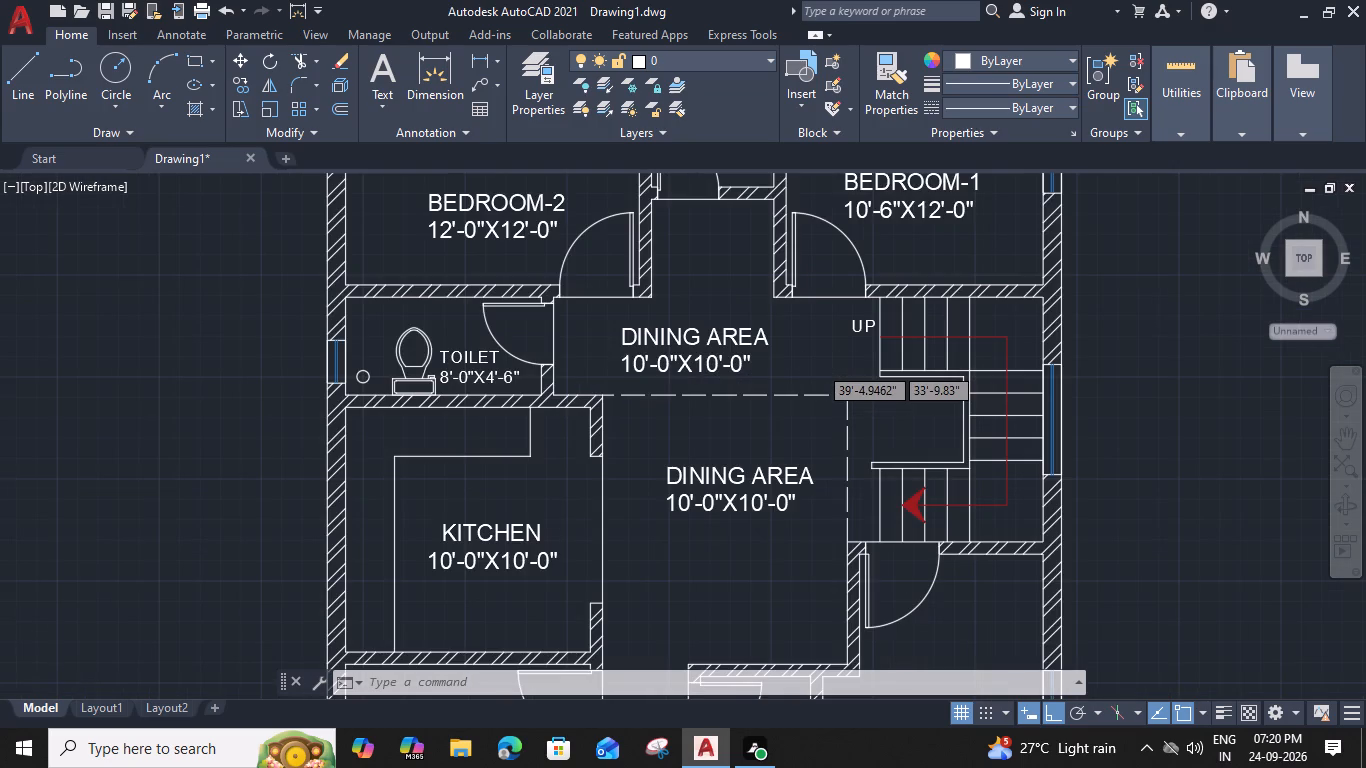
{"action": "type", "text": "MEA"}
{"action": "key", "text": "space"}
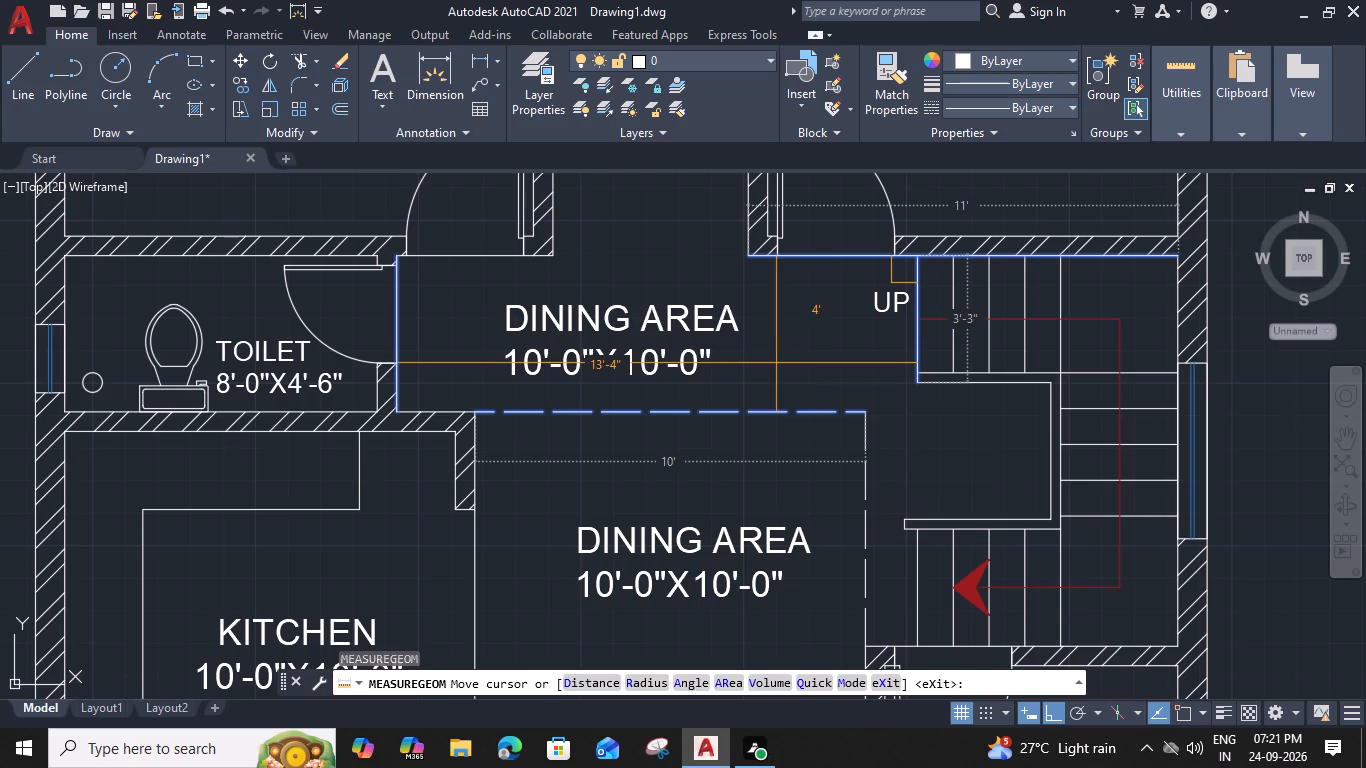
{"action": "key", "text": "Escape"}
Replace the text of the copied label in the passage with PASSAGE 4'-0" WIDE.
{"action": "double_click", "coordinate": [659, 357]}
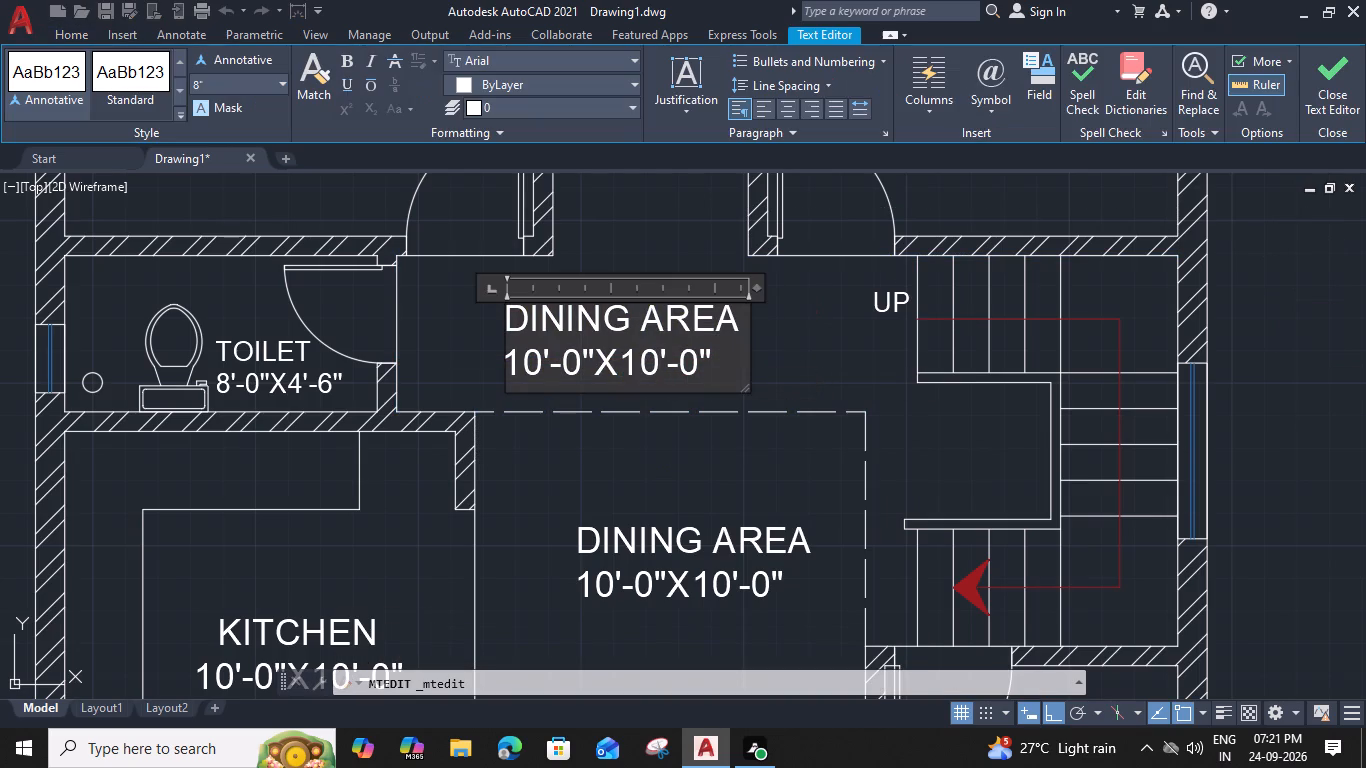
{"action": "scroll", "coordinate": [659, 357], "scroll_direction": "up", "scroll_amount": 1}
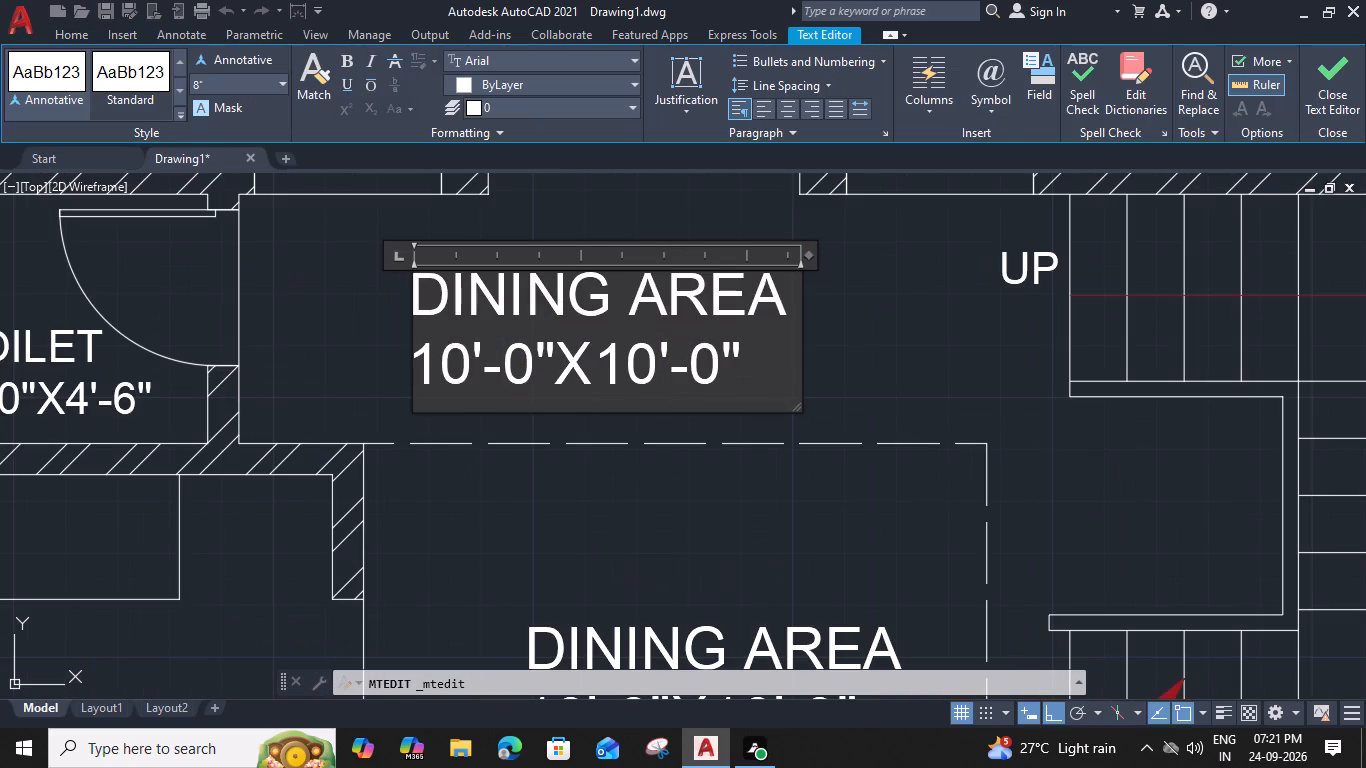
{"action": "left_click_drag", "start_coordinate": [757, 357], "coordinate": [420, 289]}
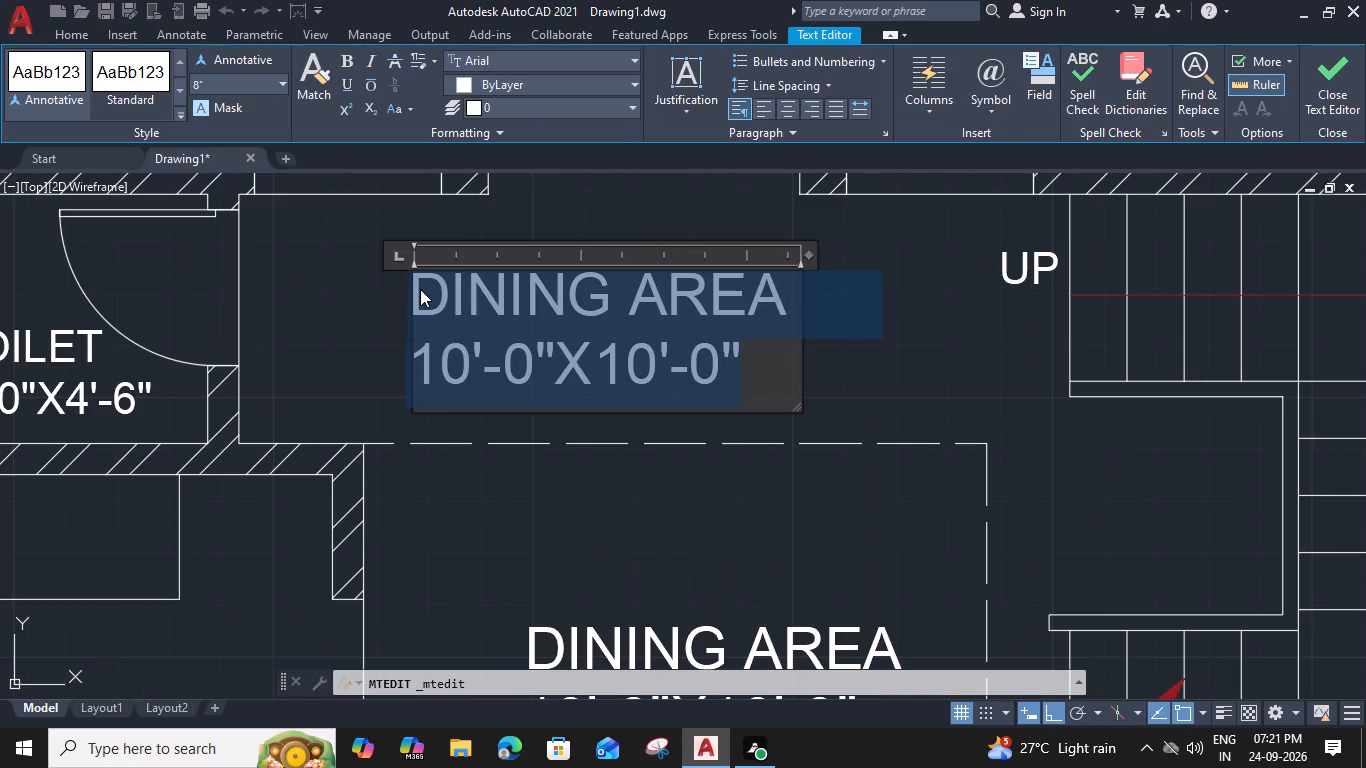
{"action": "type", "text": "PASS"}
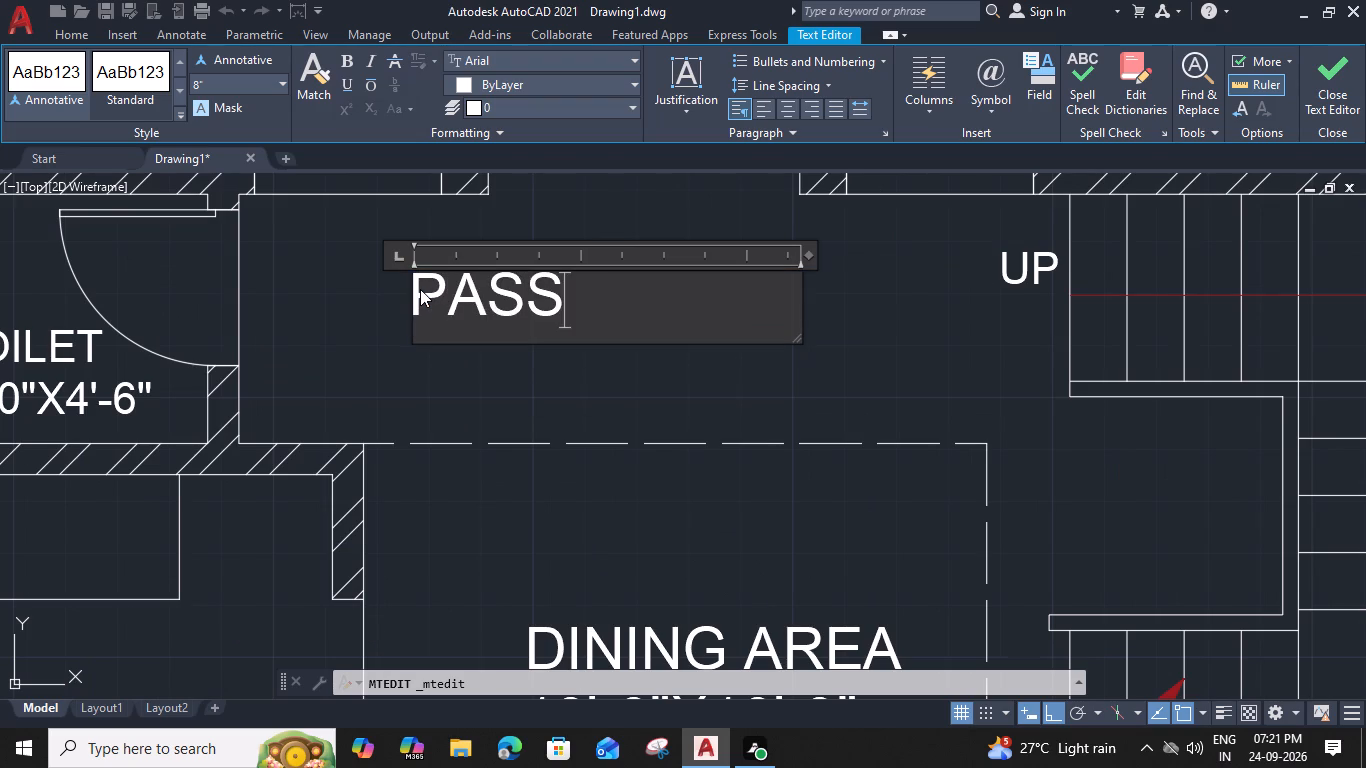
{"action": "type", "text": "AGR"}
{"action": "key", "text": "BackSpace"}
{"action": "key", "text": "e"}
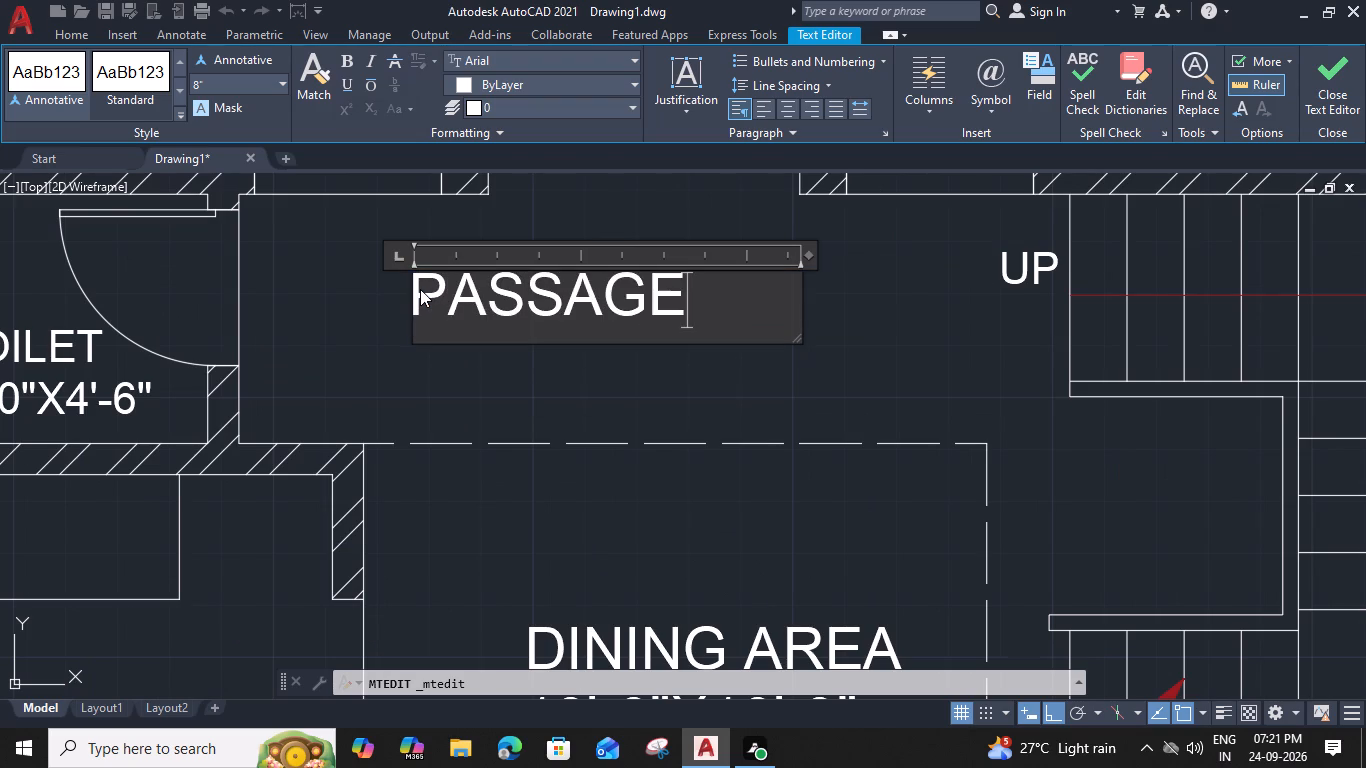
{"action": "key", "text": "space"}
{"action": "key", "text": "4"}
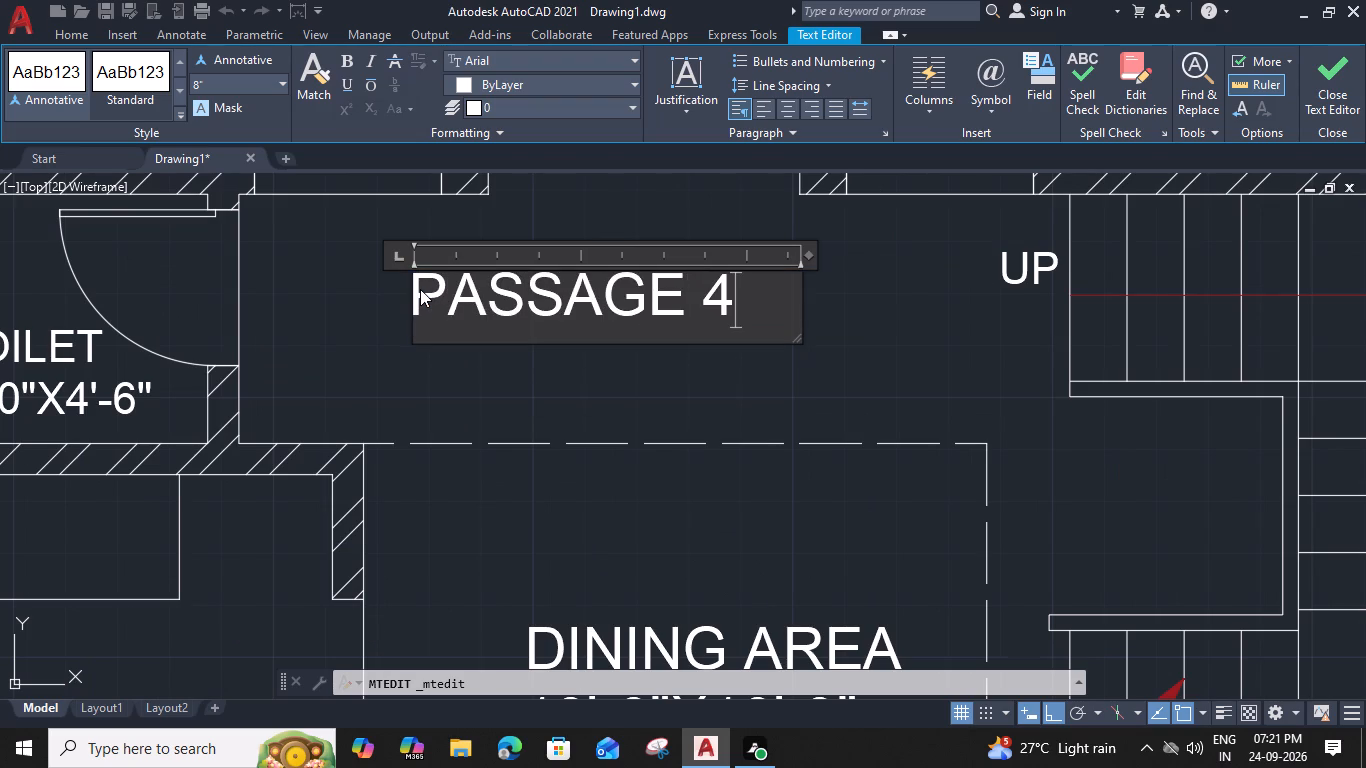
{"action": "type", "text": "'-0\""}
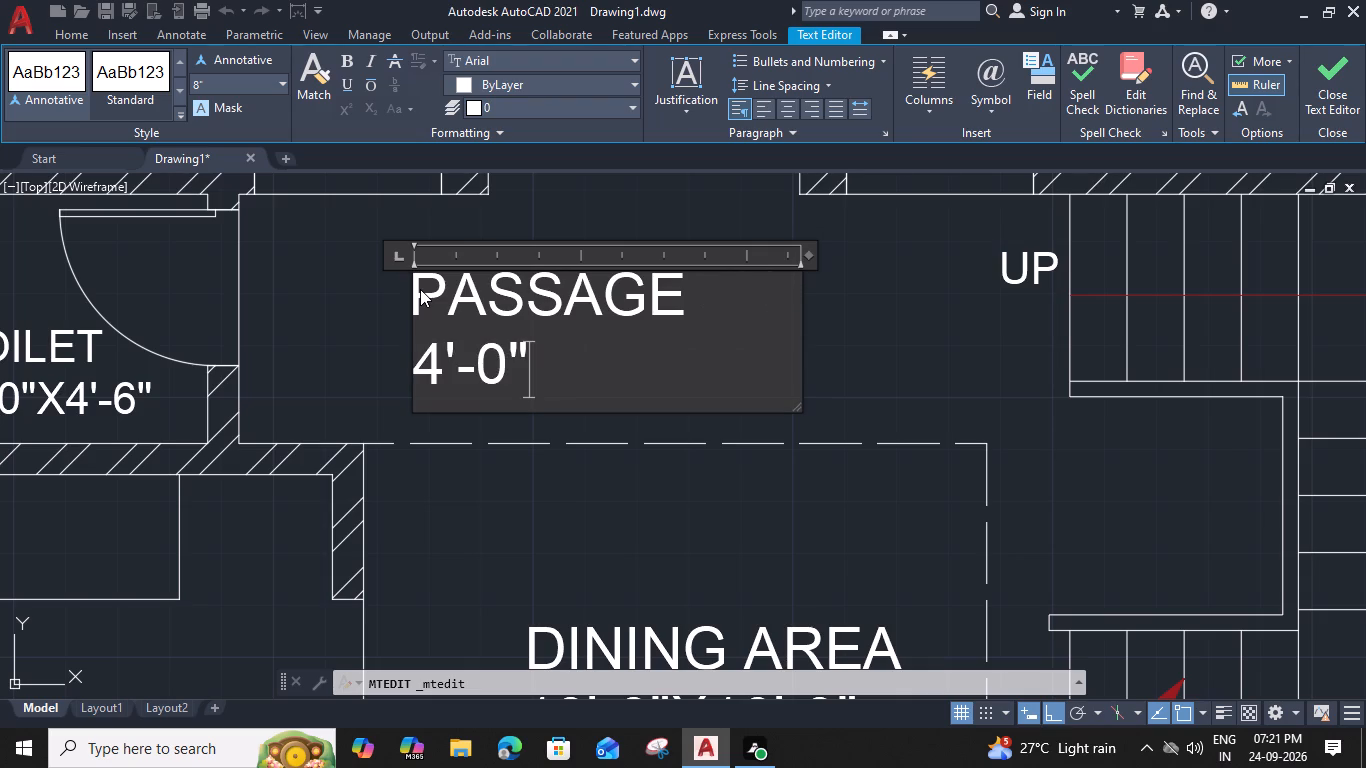
{"action": "key", "text": "space"}
{"action": "type", "text": "WIDE"}
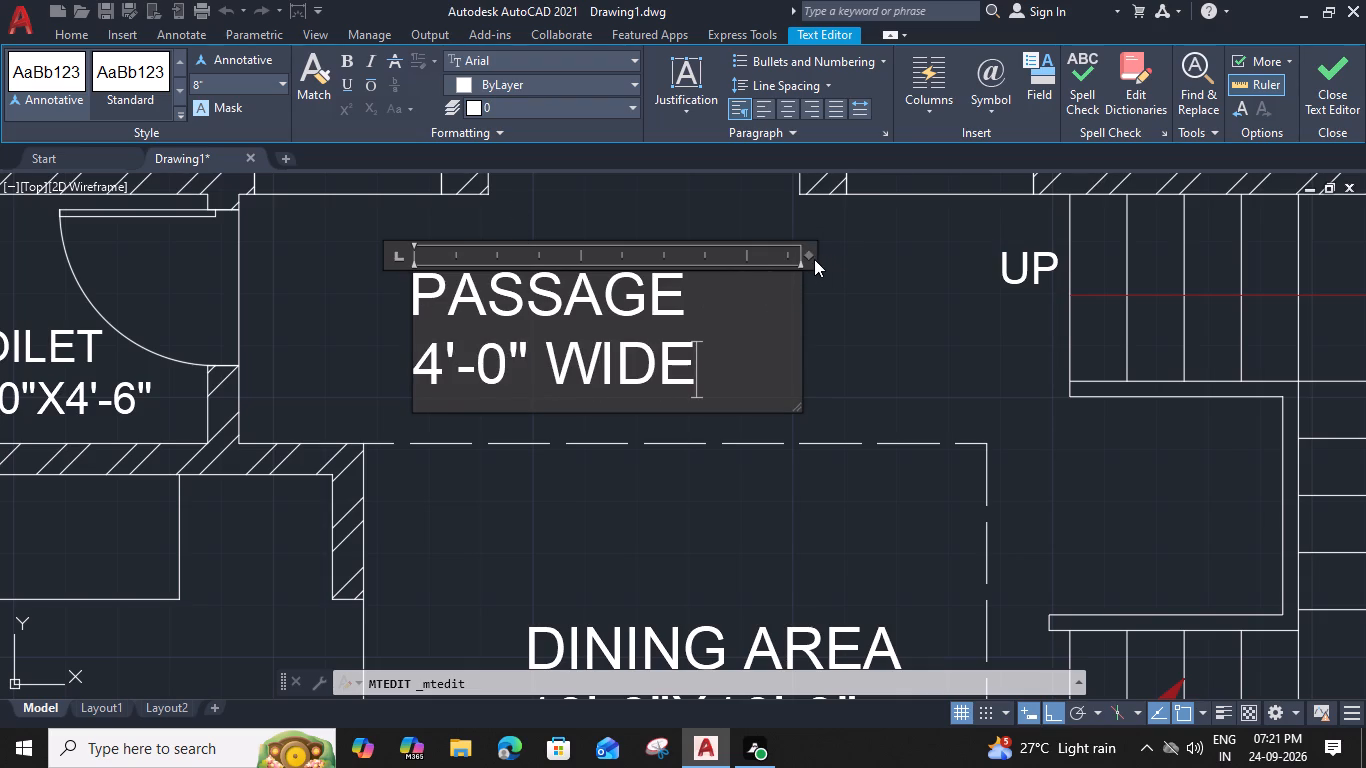
Set the passage label's text height to 6" and adjust its text box width to fit the label on one line.
{"action": "left_click_drag", "start_coordinate": [804, 252], "coordinate": [875, 256]}
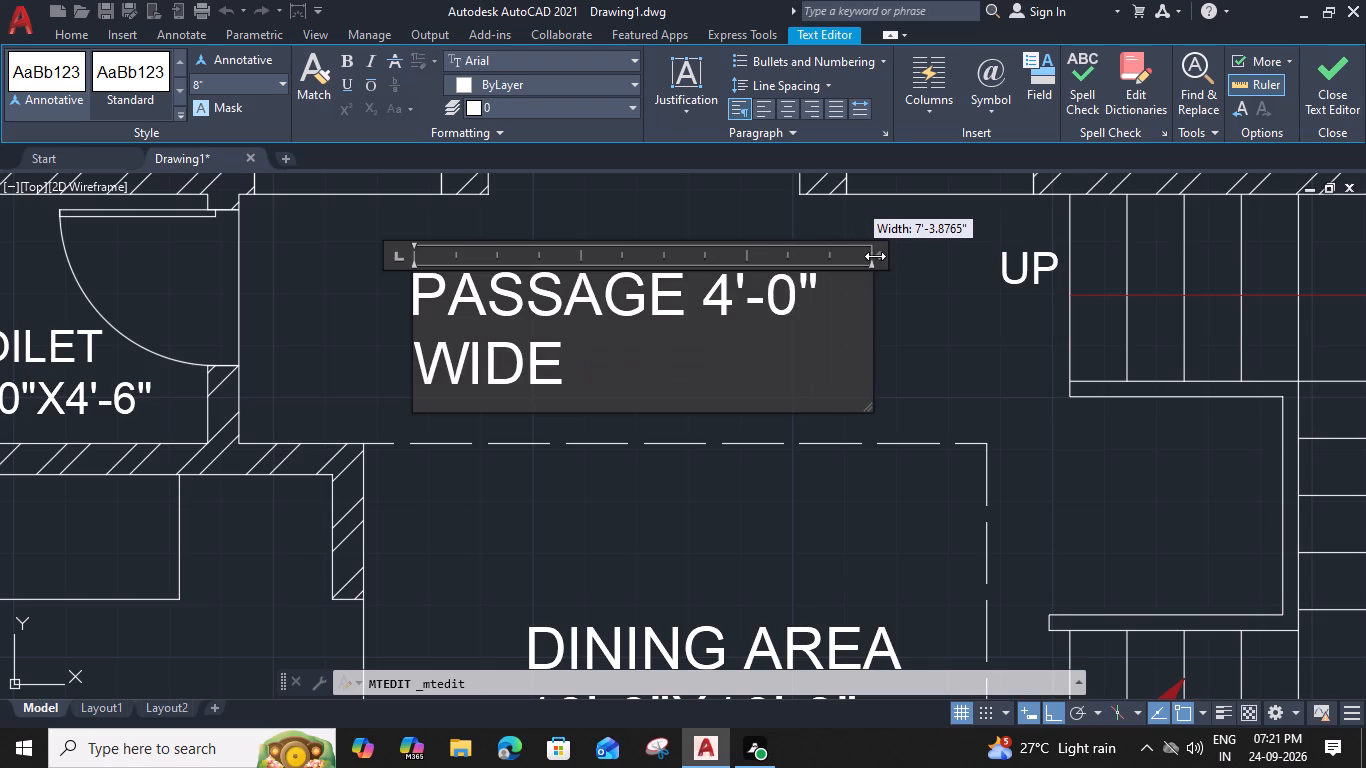
{"action": "left_click_drag", "start_coordinate": [875, 256], "coordinate": [996, 283]}
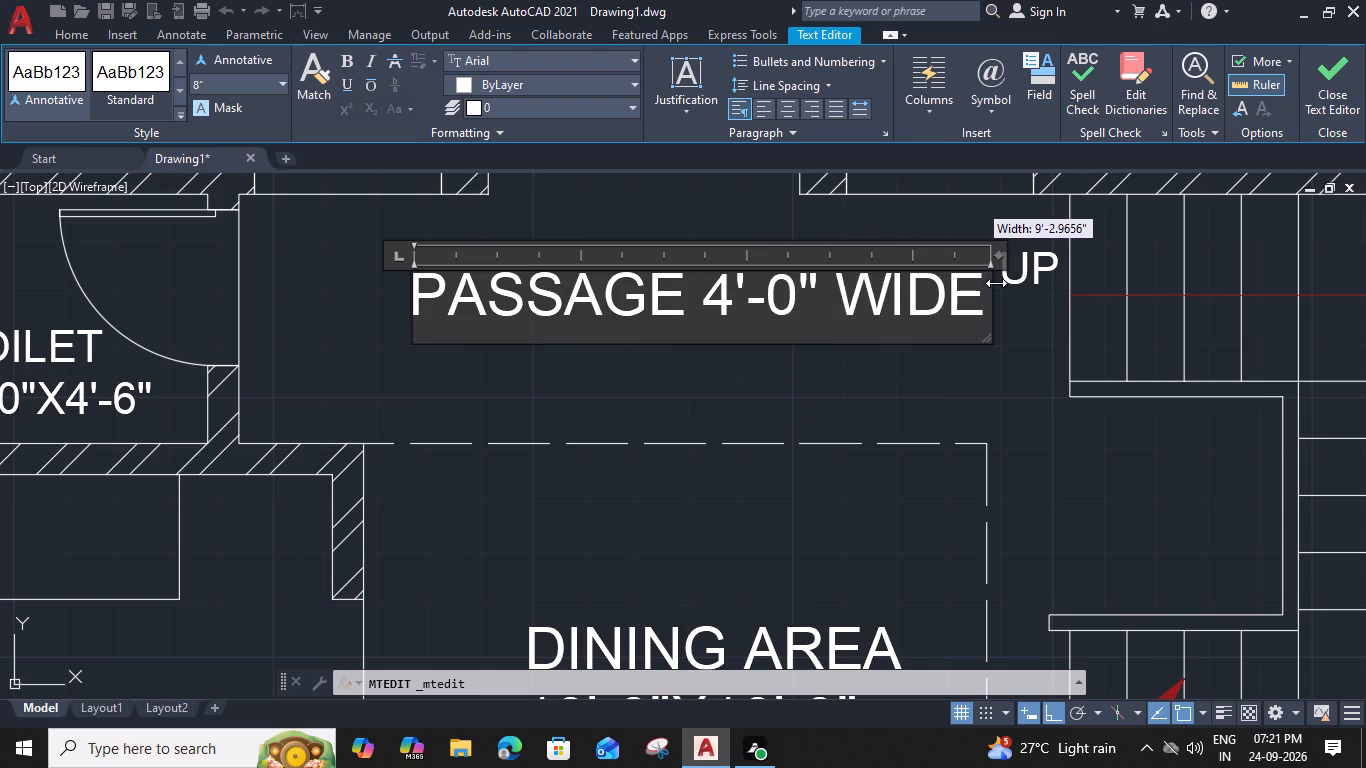
{"action": "left_click_drag", "start_coordinate": [996, 283], "coordinate": [1010, 283]}
{"action": "left_click_drag", "start_coordinate": [980, 306], "coordinate": [321, 309]}
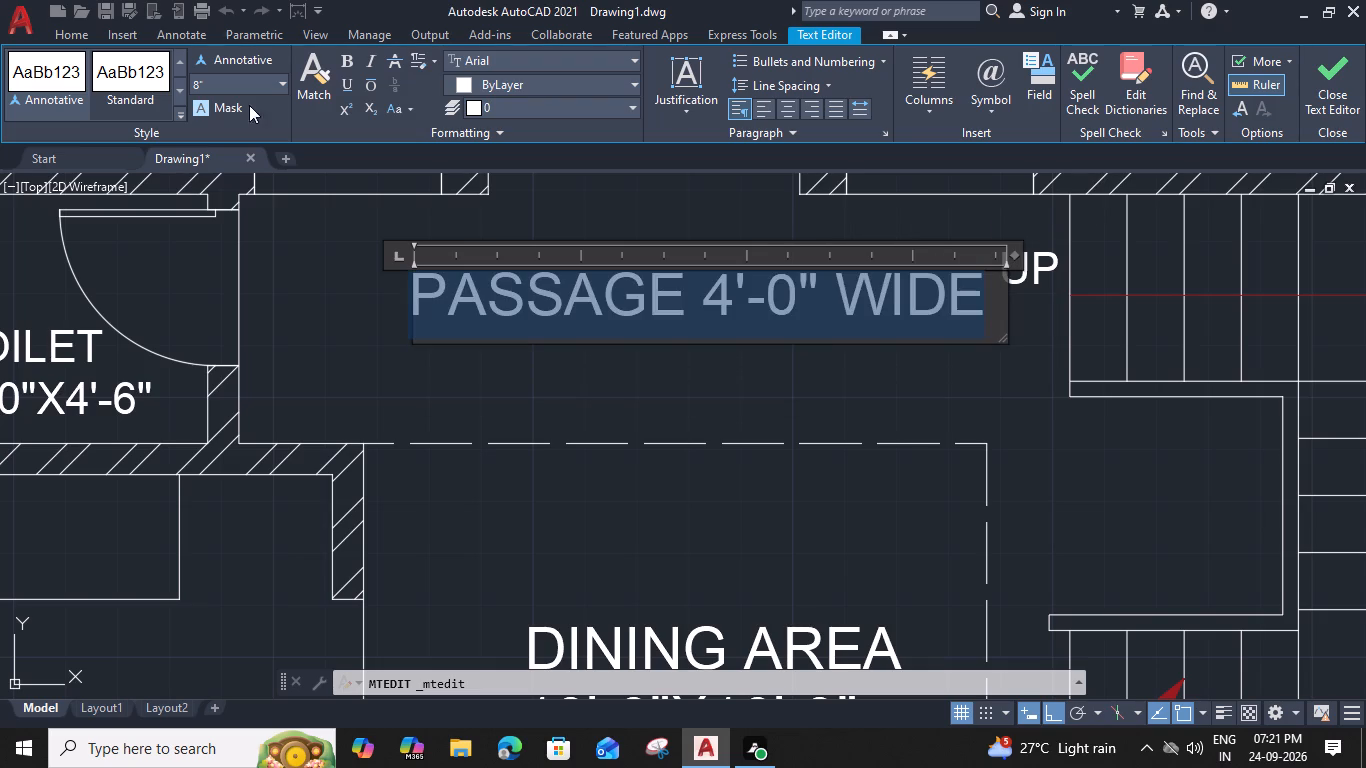
{"action": "left_click", "coordinate": [240, 86]}
{"action": "type", "text": "6\""}
{"action": "key", "text": "Return"}
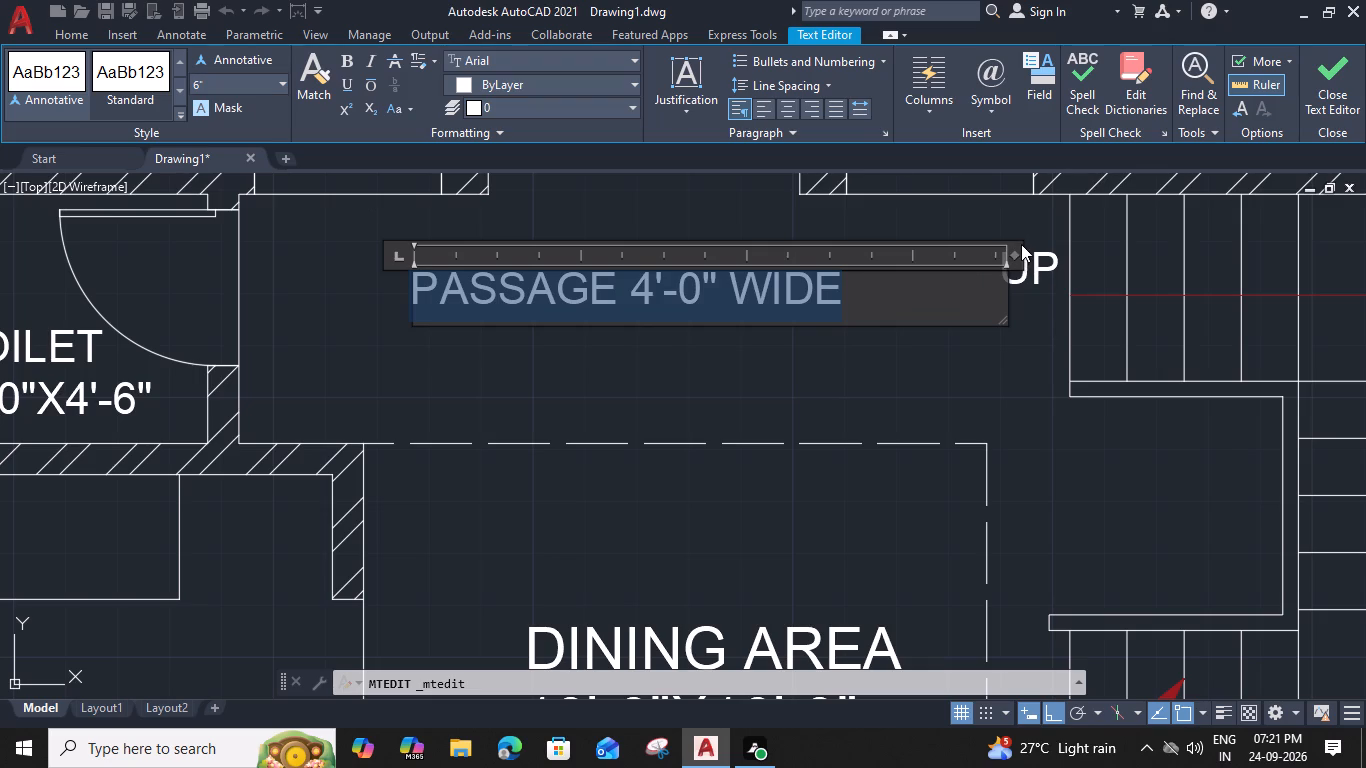
{"action": "left_click_drag", "start_coordinate": [1019, 252], "coordinate": [856, 256]}
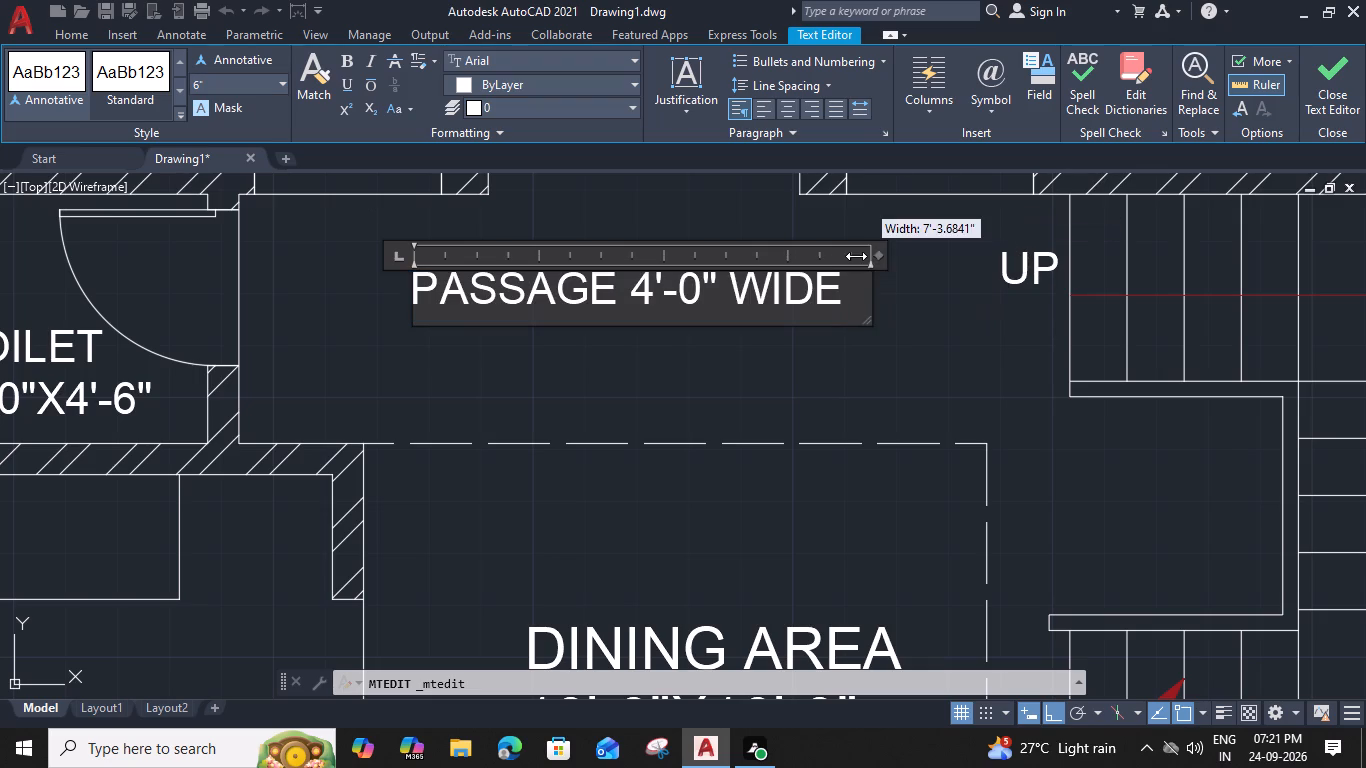
{"action": "left_click_drag", "start_coordinate": [856, 256], "coordinate": [864, 256]}
{"action": "left_click", "coordinate": [644, 364]}
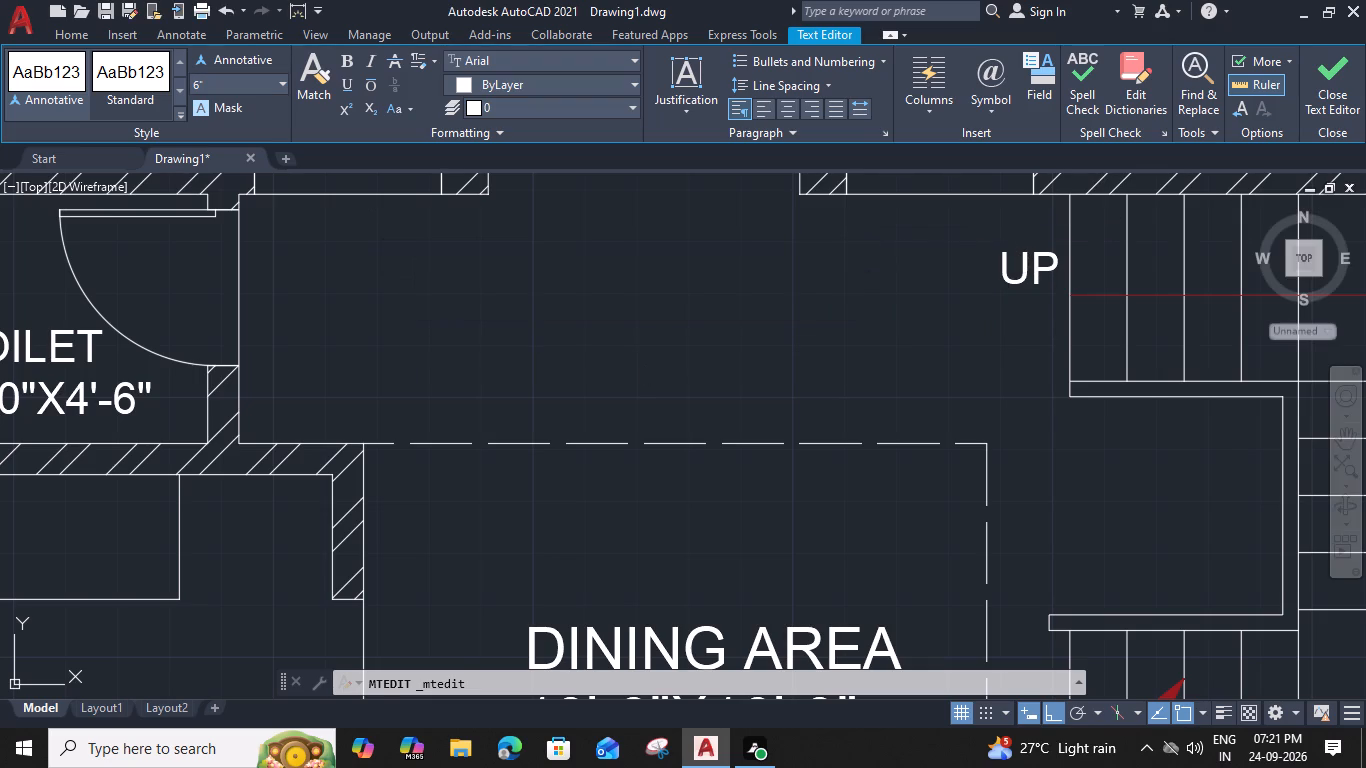
Copy the SITOUT label straight south to the empty area below the front steps.
{"action": "scroll", "coordinate": [631, 303], "scroll_direction": "down", "scroll_amount": 5}
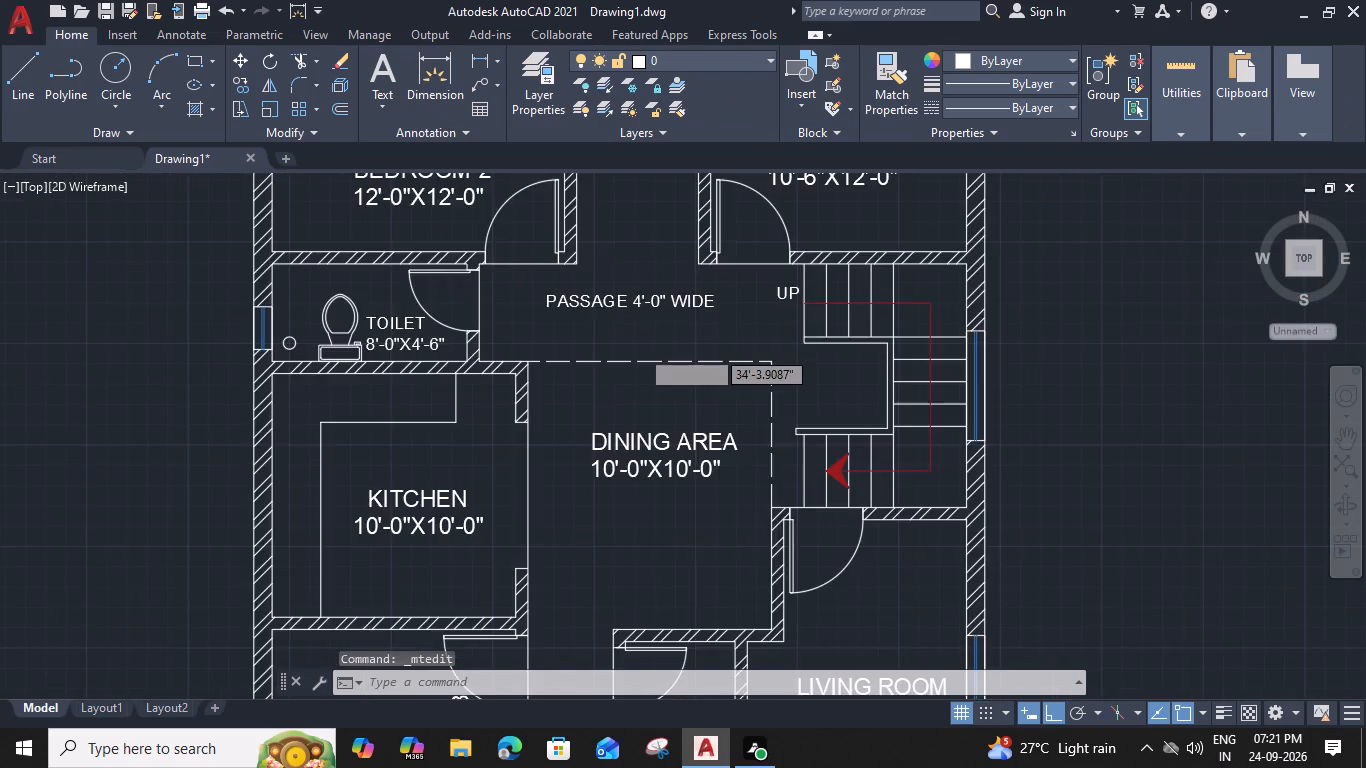
{"action": "middle_click_drag", "start_coordinate": [654, 525], "coordinate": [738, 372]}
{"action": "scroll", "coordinate": [745, 511], "scroll_direction": "down", "scroll_amount": 1}
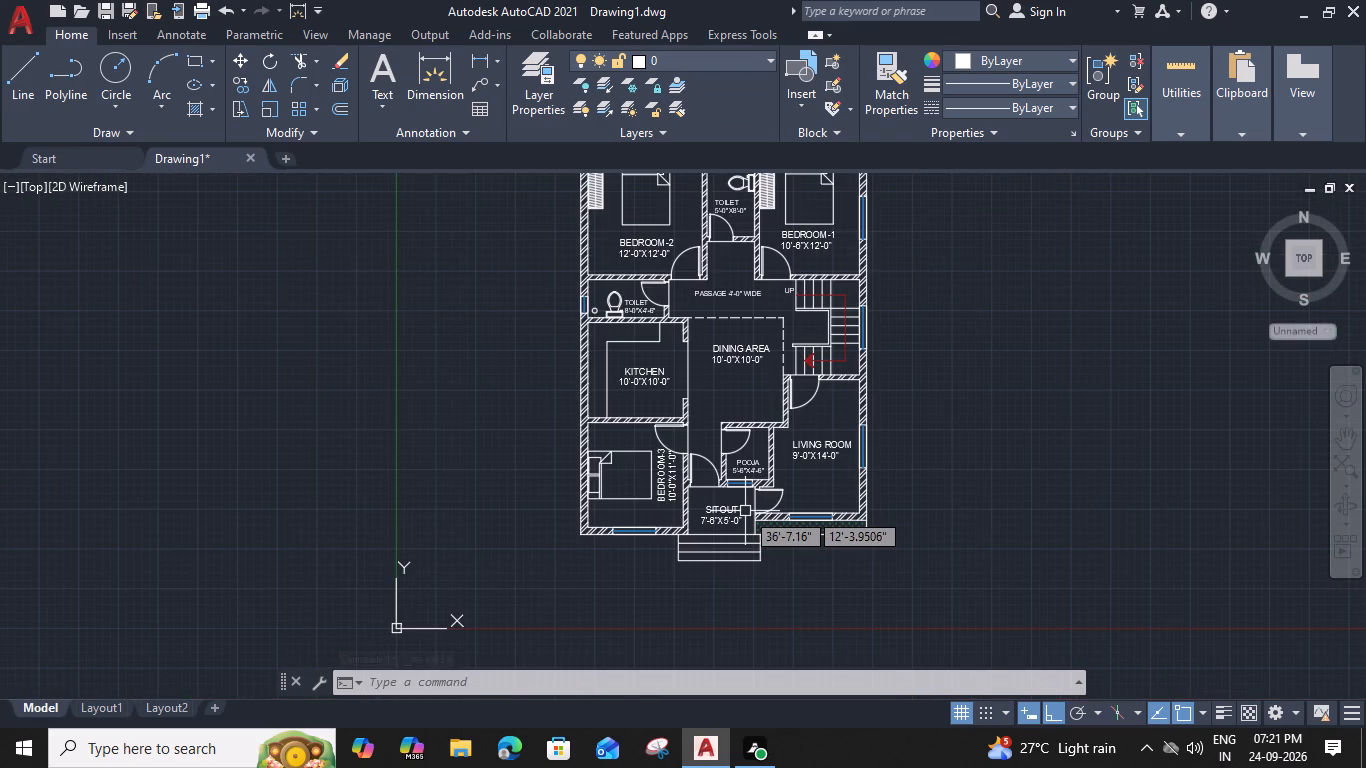
{"action": "middle_click_drag", "start_coordinate": [817, 530], "coordinate": [830, 578]}
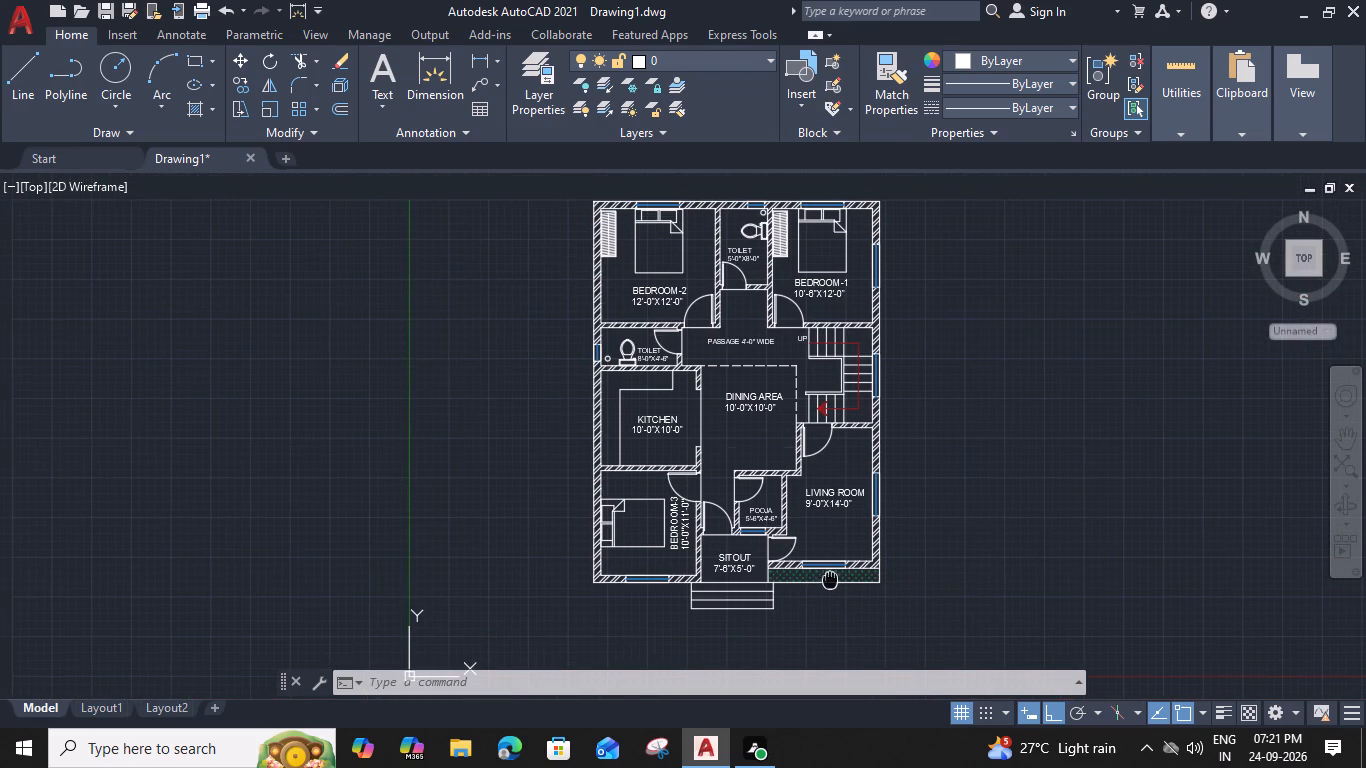
{"action": "left_click", "coordinate": [727, 567]}
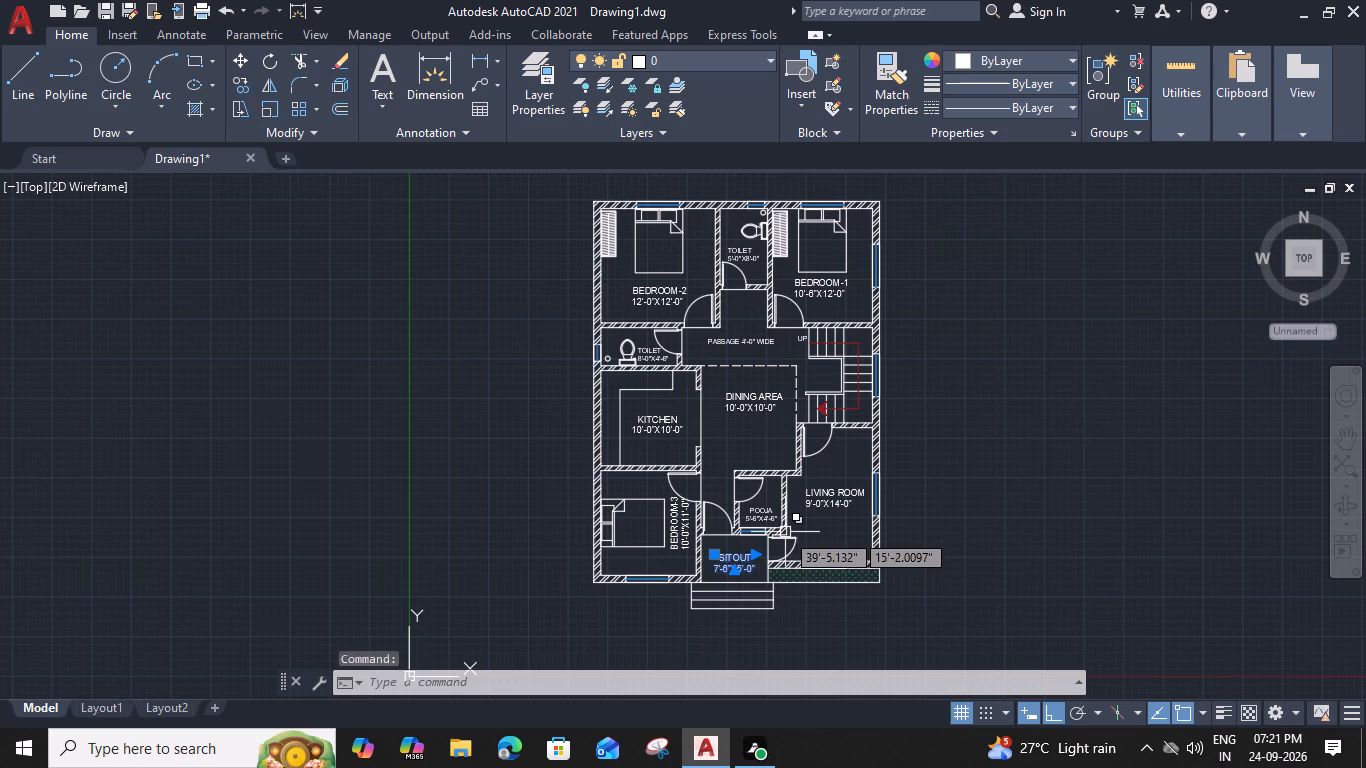
{"action": "type", "text": "CO"}
{"action": "key", "text": "space"}
{"action": "middle_click_drag", "start_coordinate": [743, 550], "coordinate": [743, 552]}
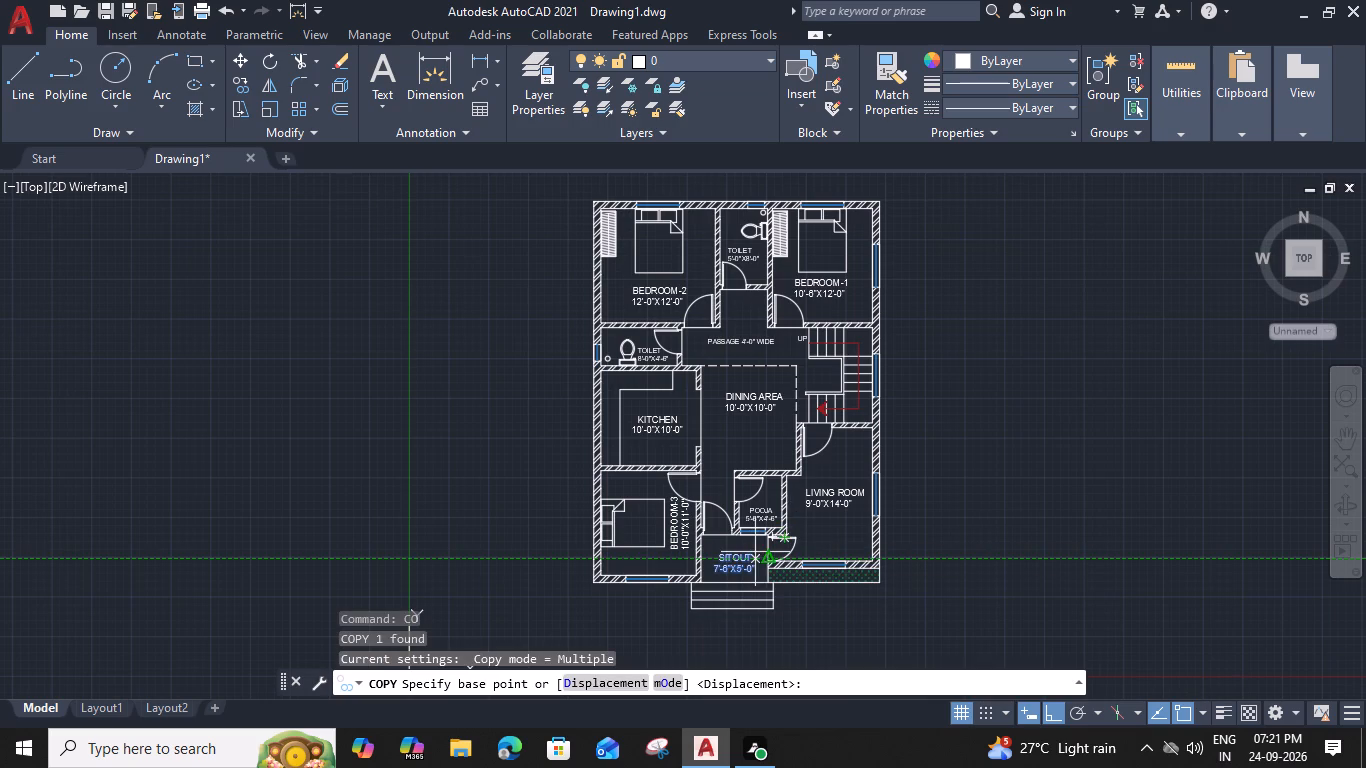
{"action": "middle_click_drag", "start_coordinate": [743, 552], "coordinate": [775, 392]}
{"action": "left_click", "coordinate": [775, 410]}
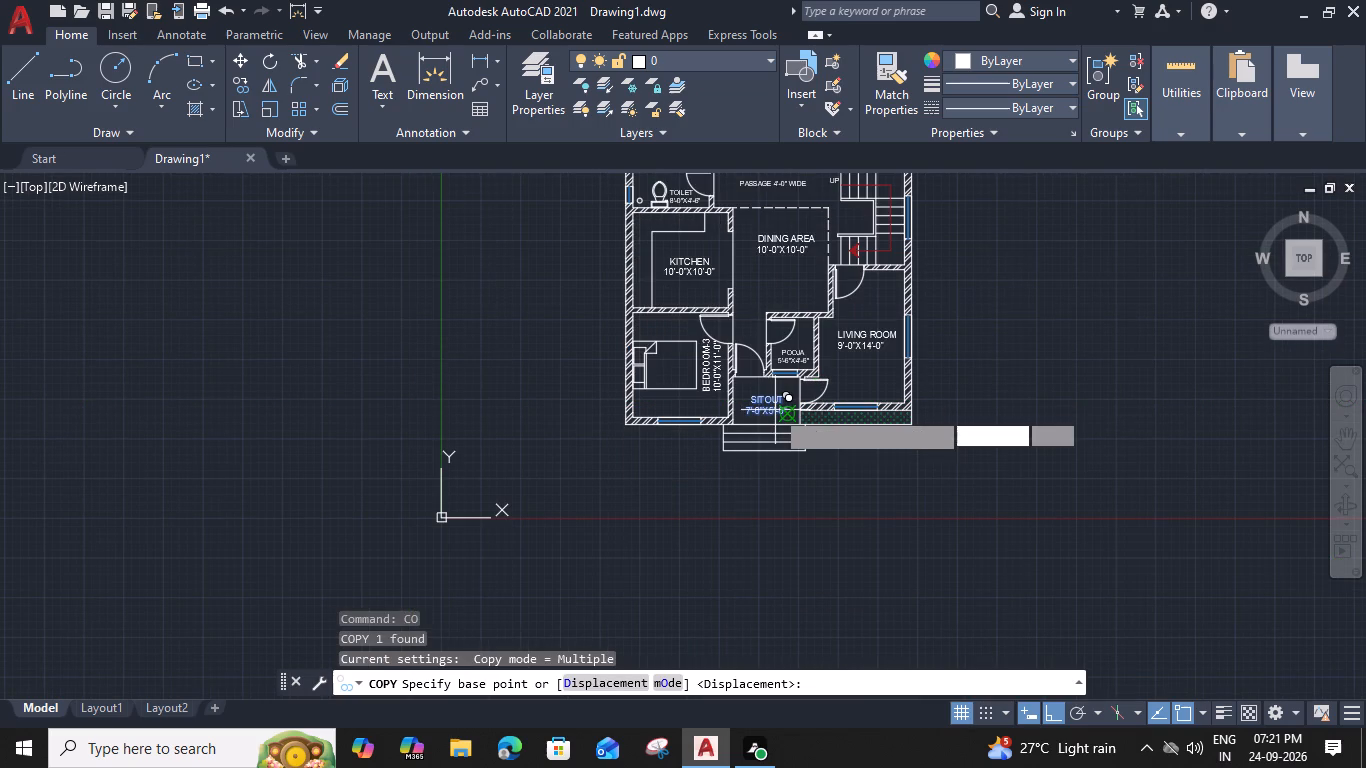
{"action": "left_click", "coordinate": [764, 475]}
{"action": "key", "text": "Escape"}
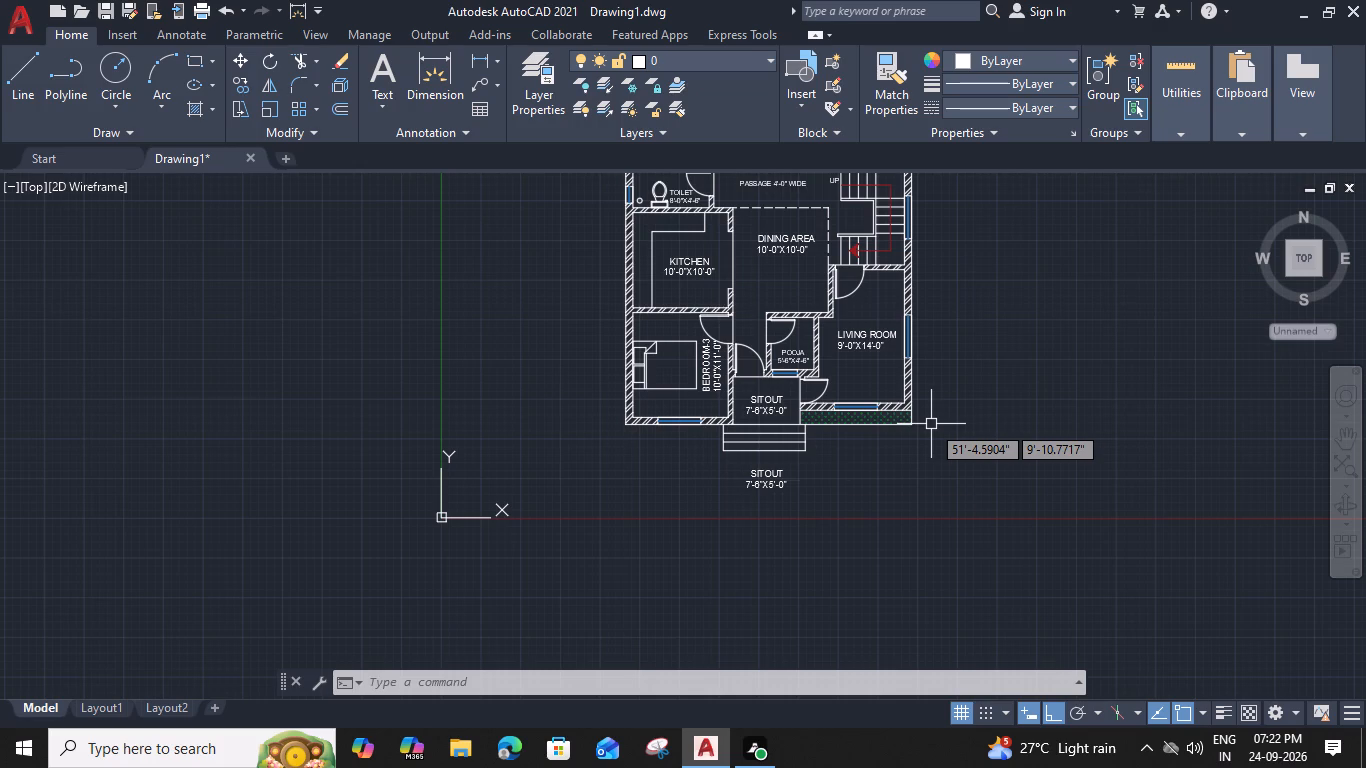
Open the copied SITOUT label below the steps for editing and widen its text box to about 19'-10".
{"action": "scroll", "coordinate": [776, 480], "scroll_direction": "up", "scroll_amount": 2}
{"action": "left_click", "coordinate": [766, 472]}
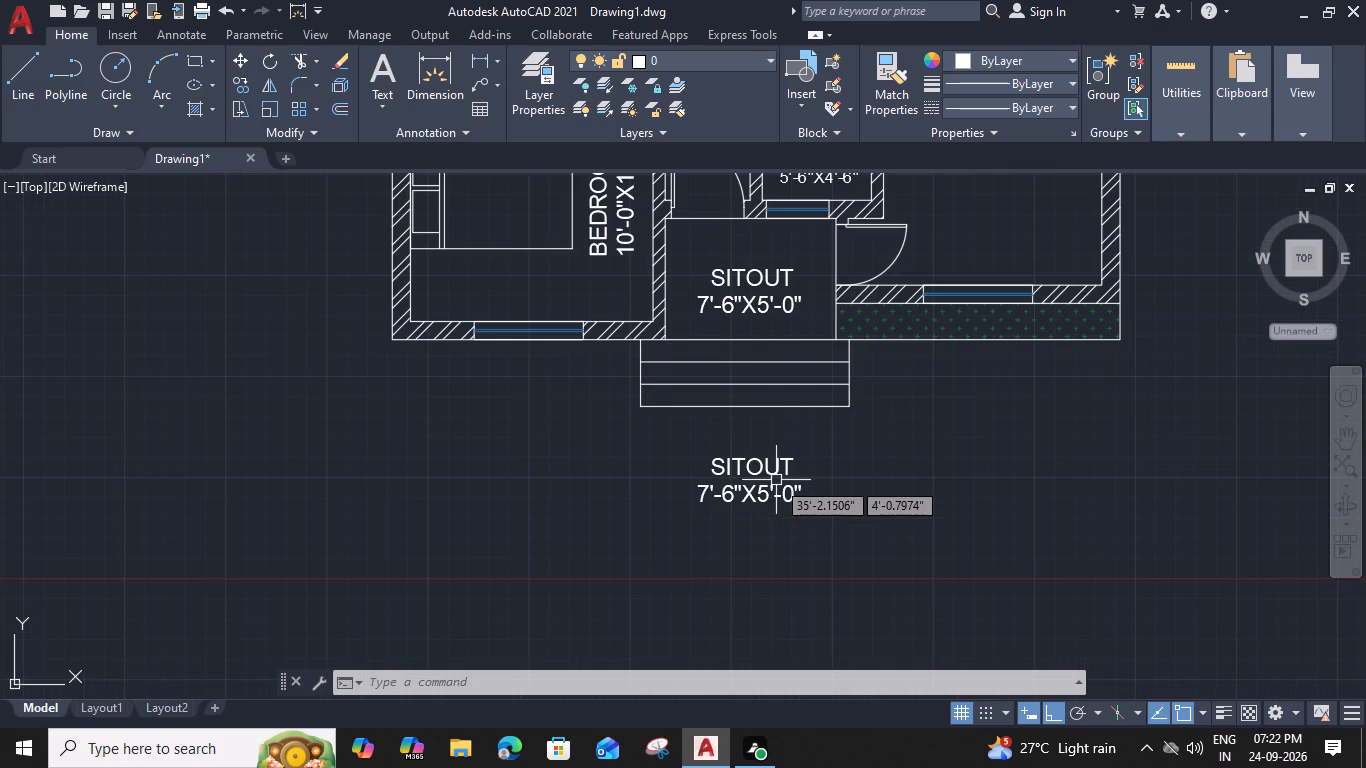
{"action": "double_click", "coordinate": [755, 471]}
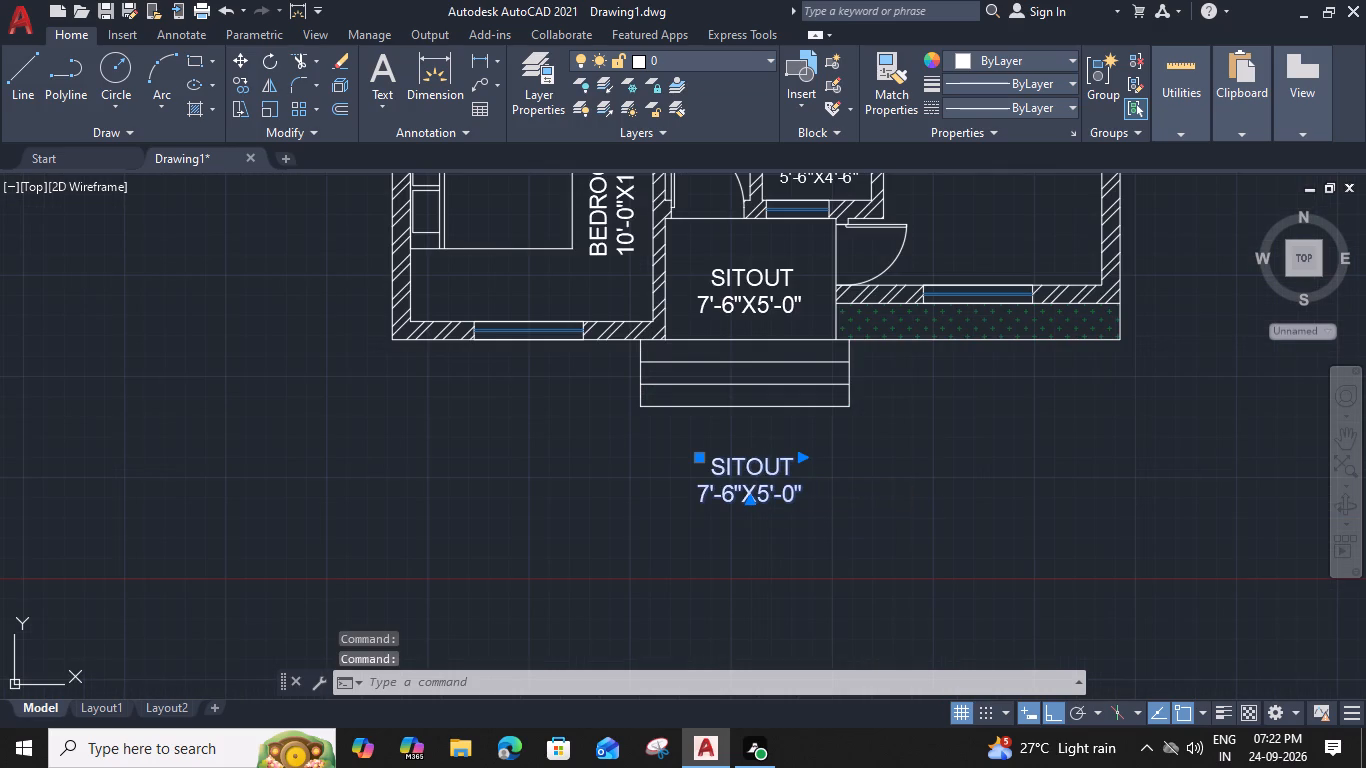
{"action": "left_click_drag", "start_coordinate": [806, 444], "coordinate": [810, 444]}
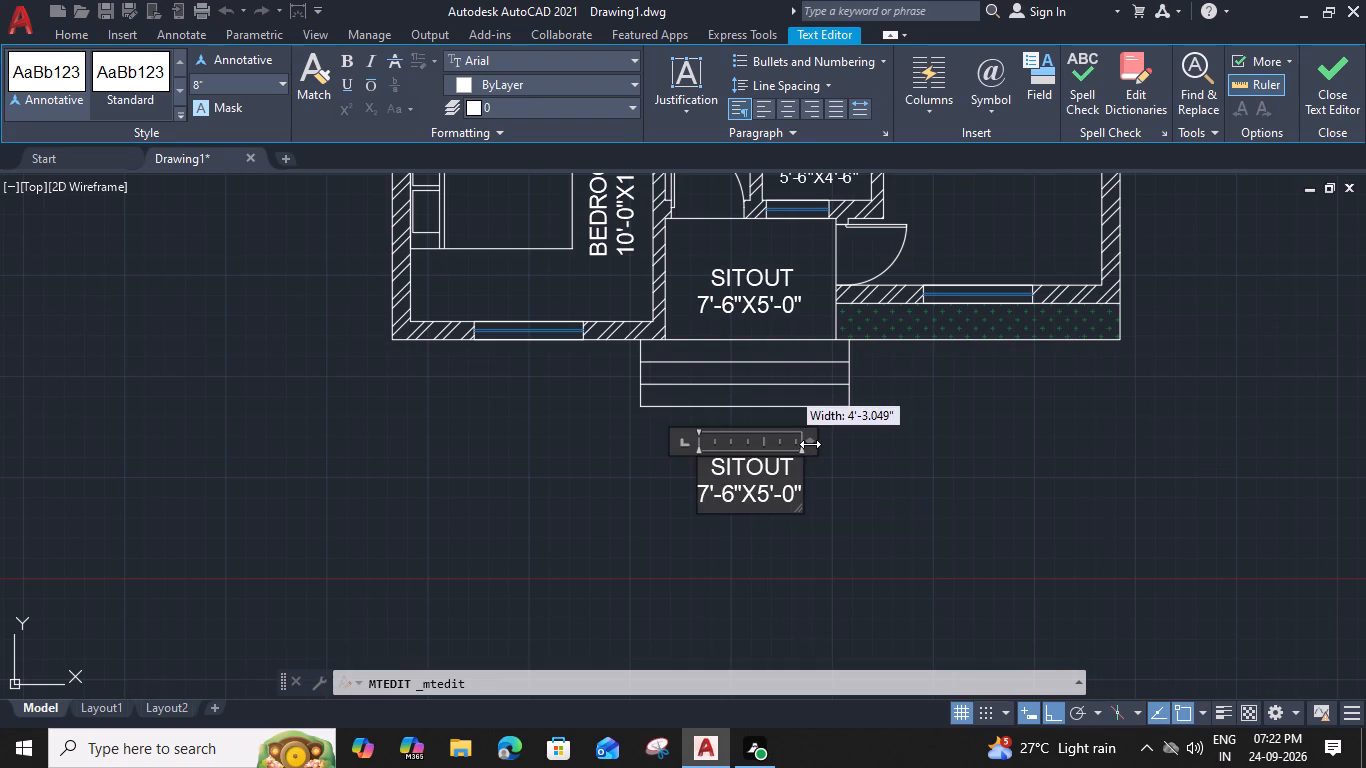
{"action": "left_click_drag", "start_coordinate": [810, 444], "coordinate": [1185, 458]}
Select all the text of the copied SITOUT label below the steps and set its text height to 9".
{"action": "scroll", "coordinate": [1024, 547], "scroll_direction": "down", "scroll_amount": 2}
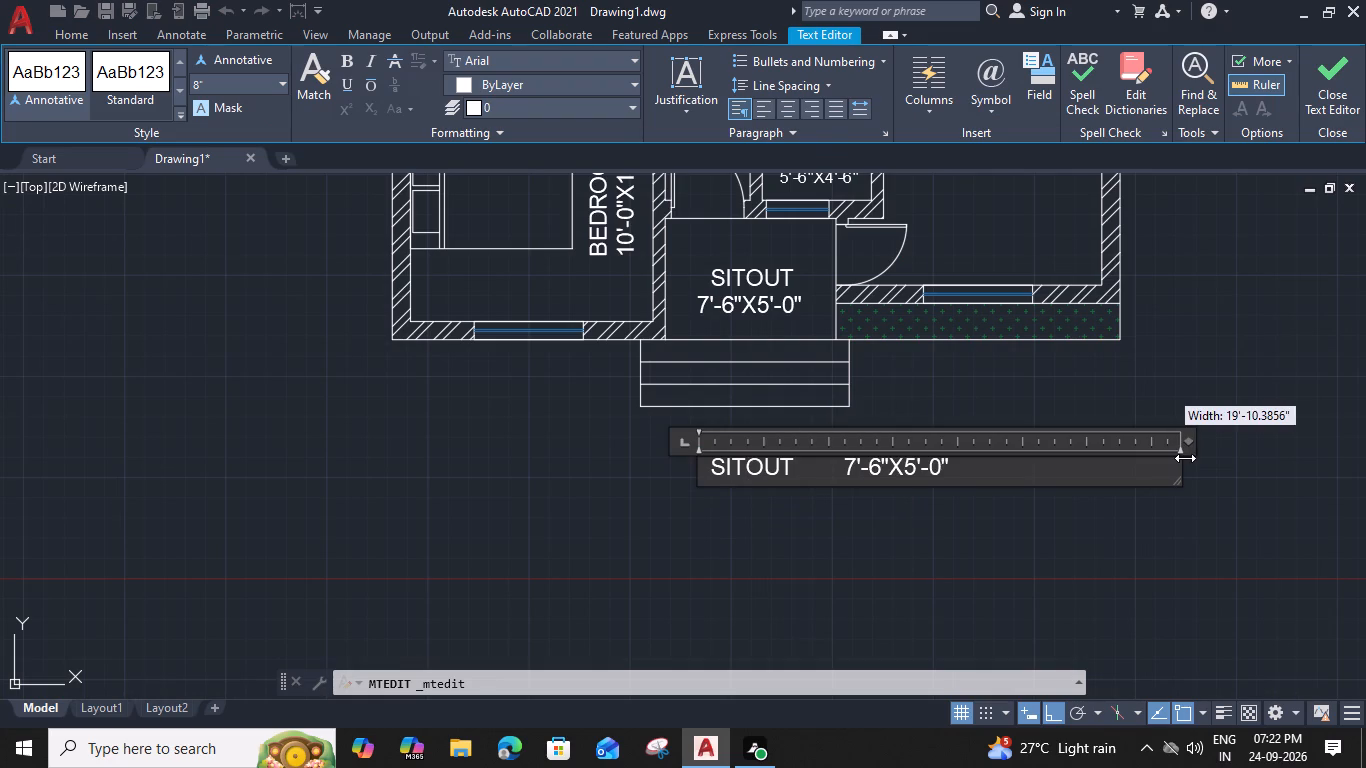
{"action": "left_click_drag", "start_coordinate": [996, 518], "coordinate": [879, 504]}
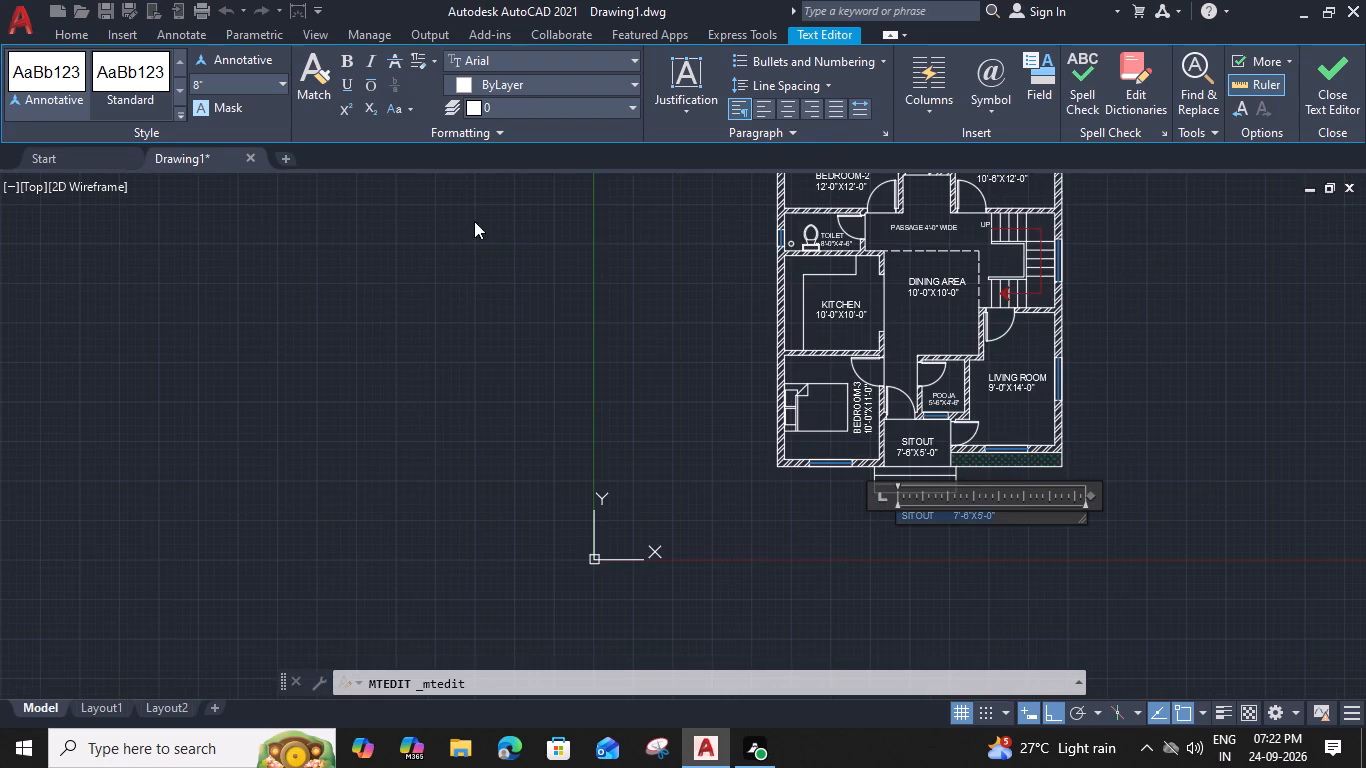
{"action": "left_click", "coordinate": [244, 90]}
{"action": "key", "text": "9"}
{"action": "key", "text": "shift+quotedbl"}
{"action": "key", "text": "Return"}
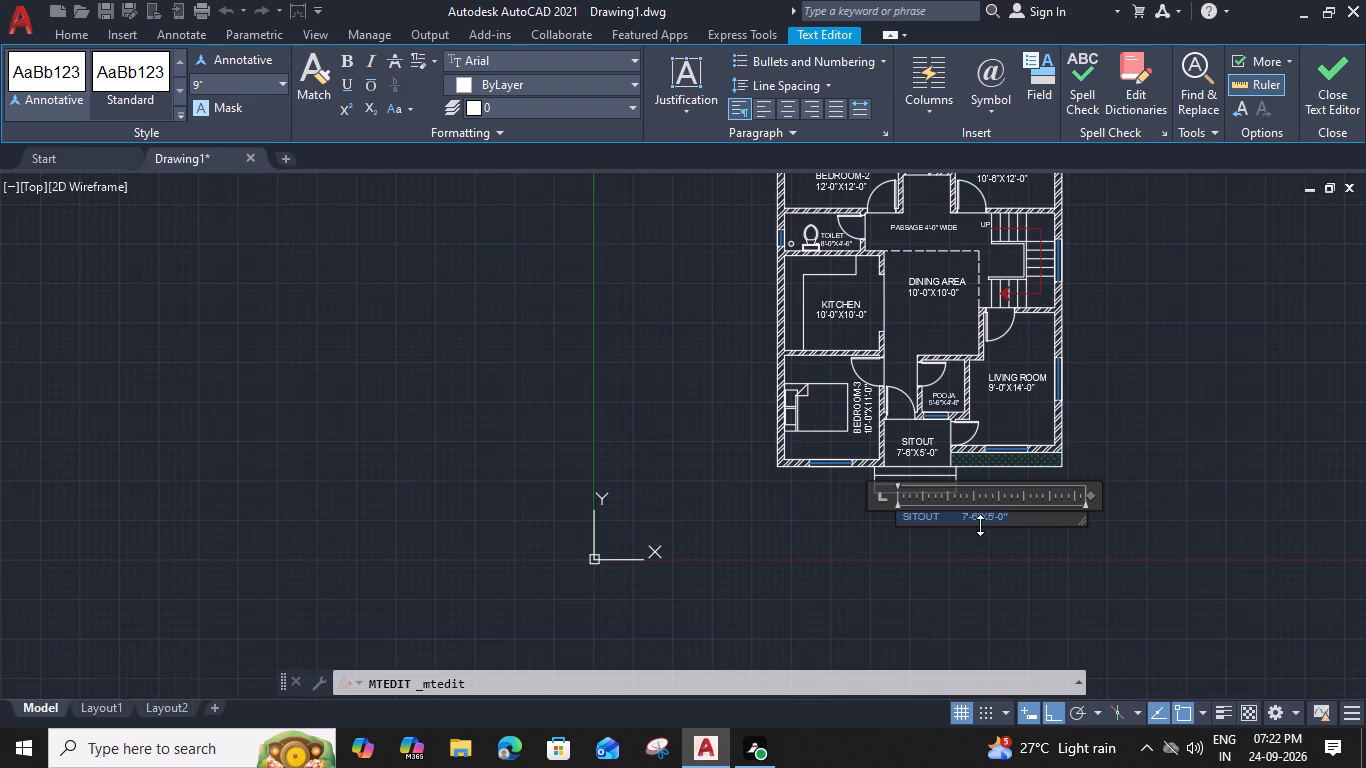
Replace the selected text of the copied label below the steps with the title 30X40 HOUSE PLAN.
{"action": "middle_click_drag", "start_coordinate": [951, 526], "coordinate": [819, 446]}
{"action": "scroll", "coordinate": [867, 447], "scroll_direction": "up", "scroll_amount": 1}
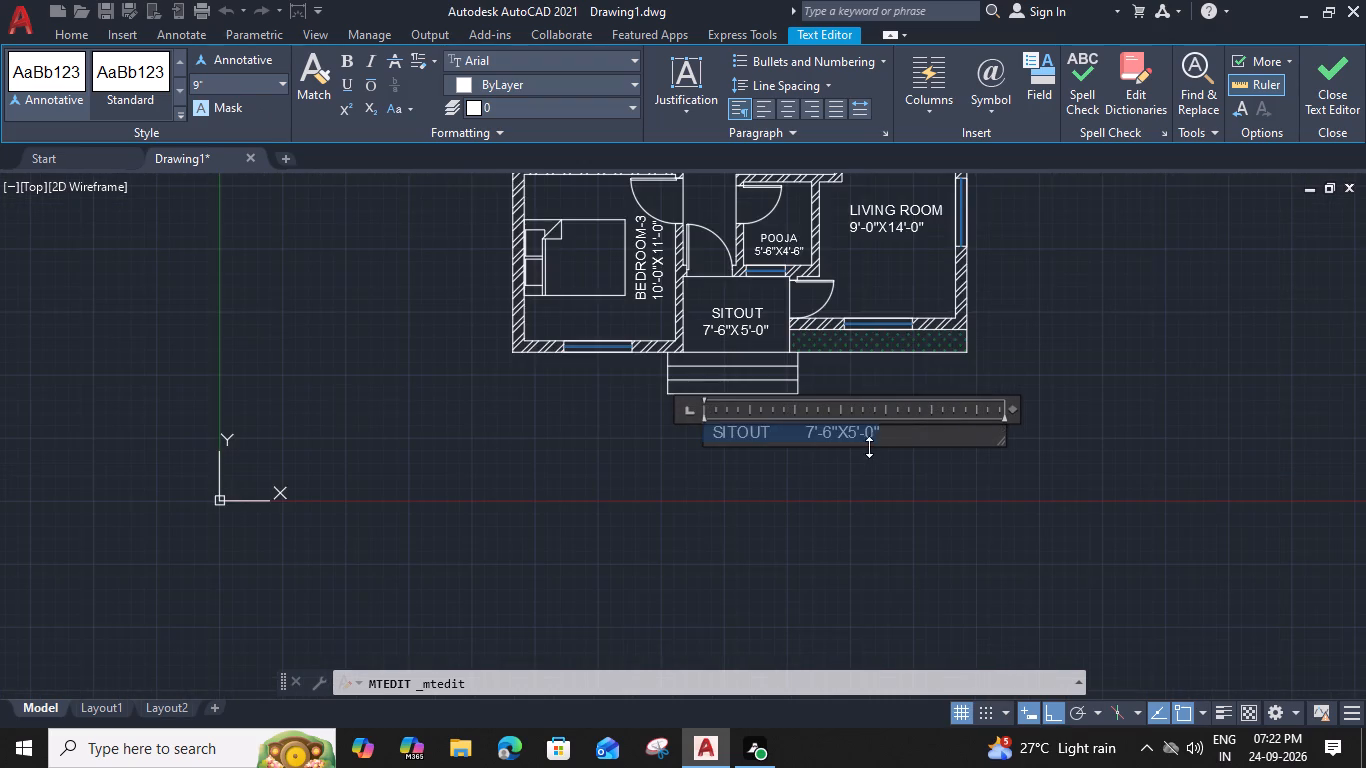
{"action": "scroll", "coordinate": [877, 446], "scroll_direction": "up", "scroll_amount": 2}
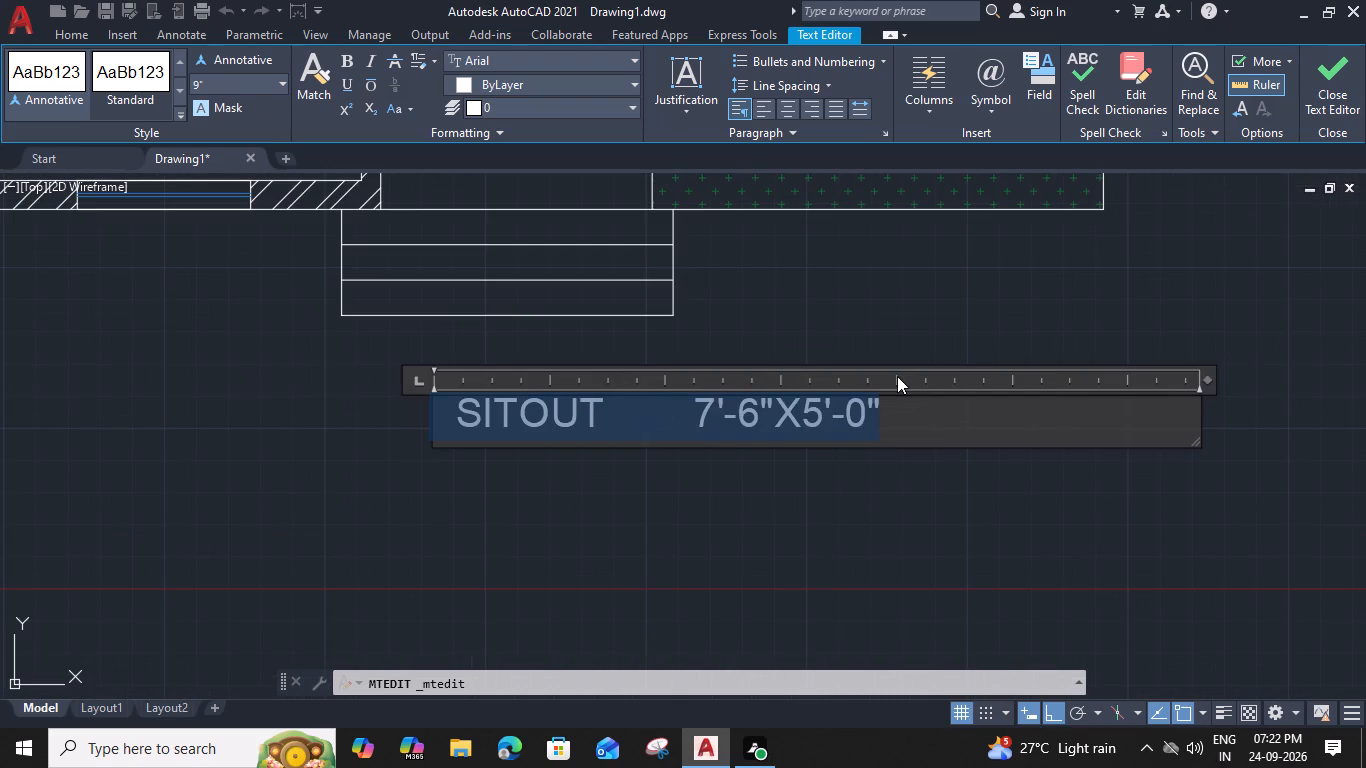
{"action": "type", "text": "30"}
{"action": "key", "text": "x"}
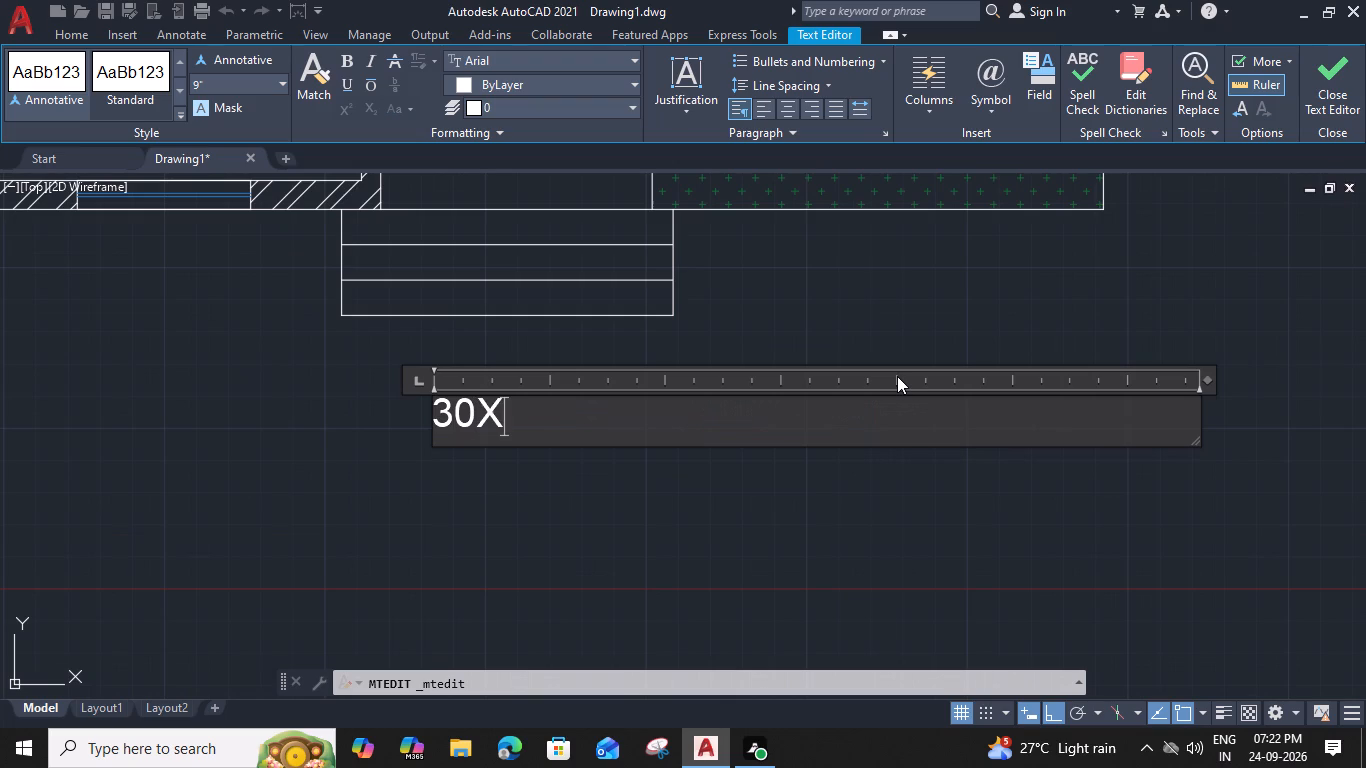
{"action": "key", "text": "4"}
{"action": "key", "text": "0"}
{"action": "key", "text": "space"}
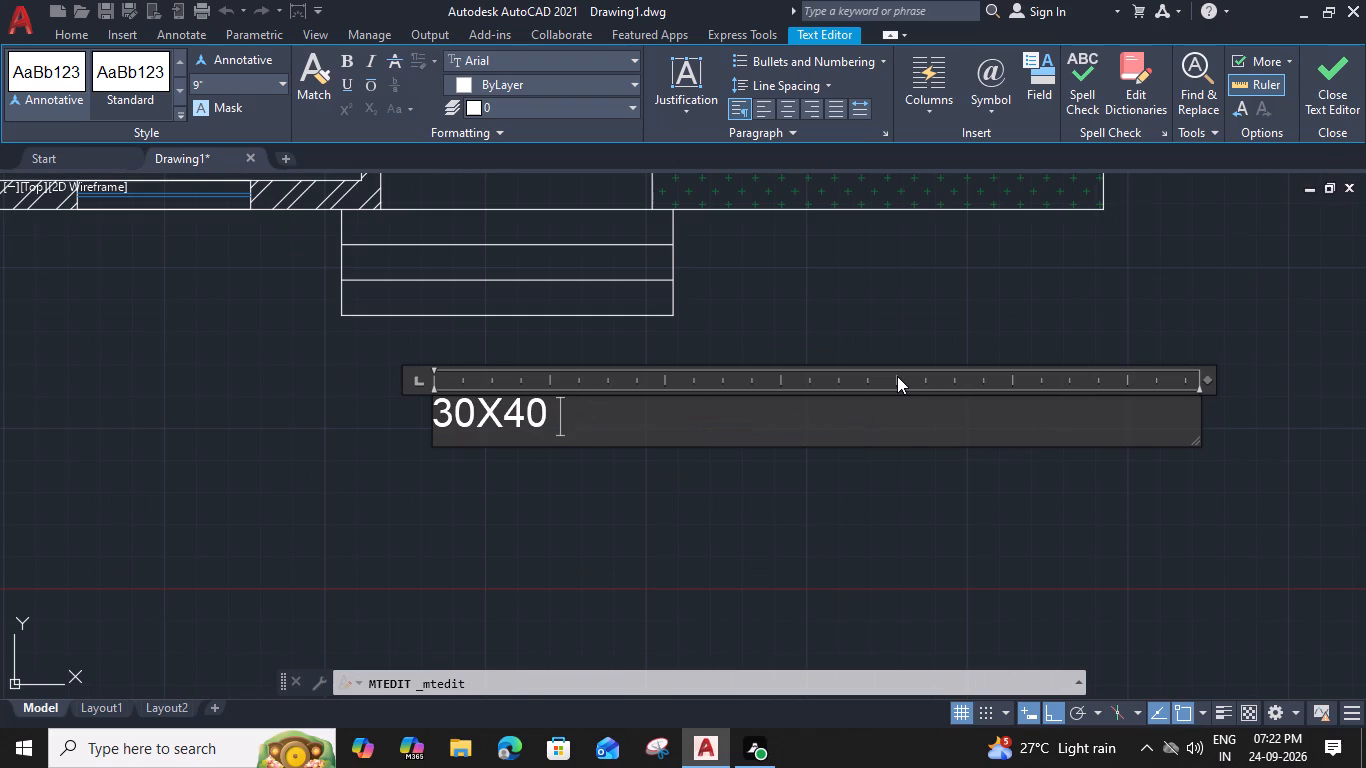
{"action": "type", "text": "HOUSE"}
{"action": "key", "text": "space"}
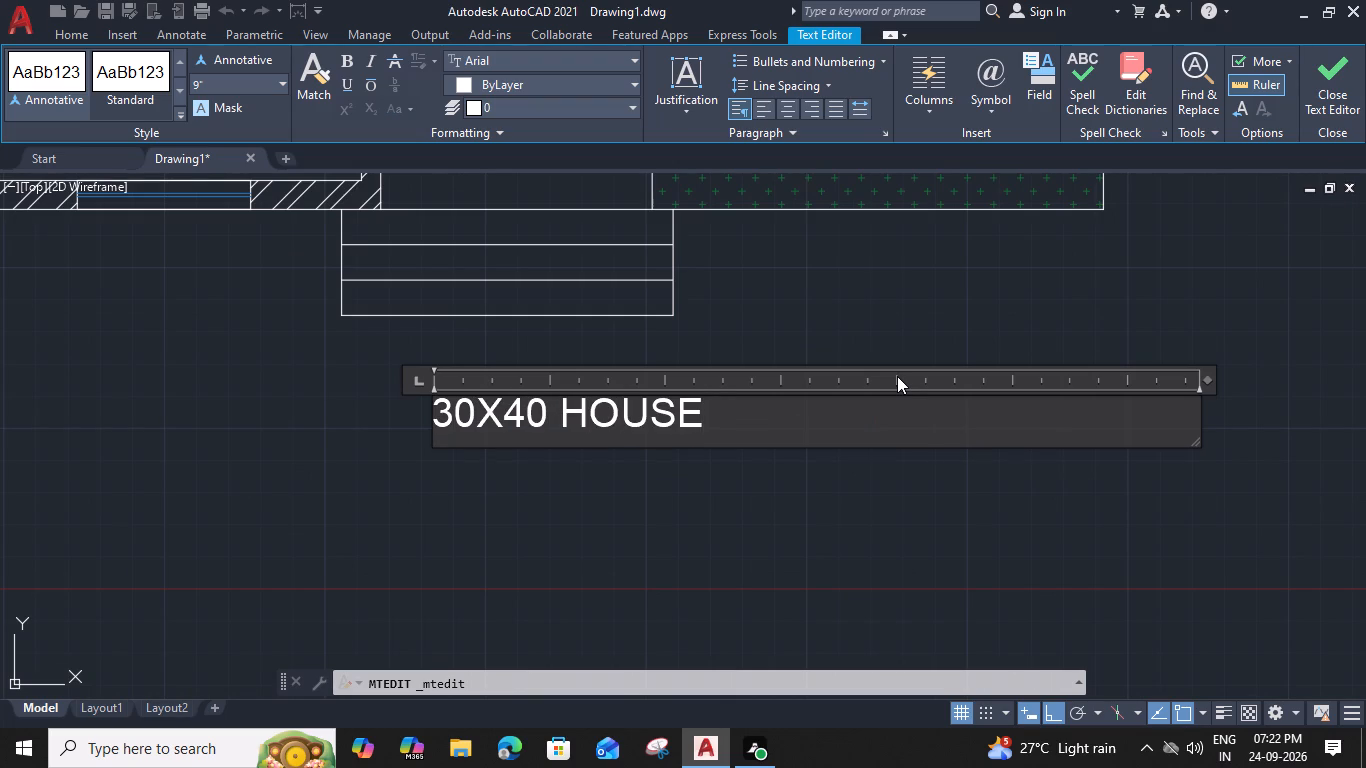
{"action": "type", "text": "PLAN"}
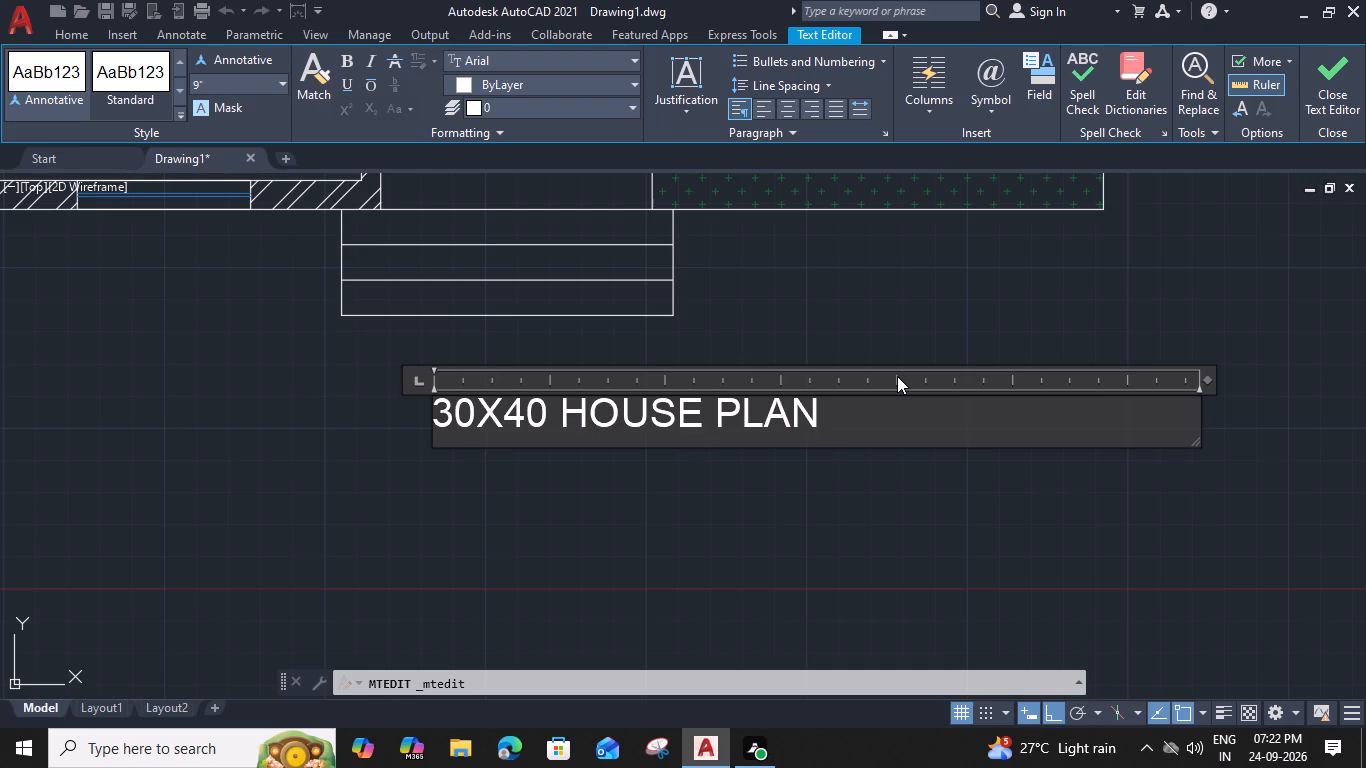
{"action": "scroll", "coordinate": [897, 376], "scroll_direction": "down", "scroll_amount": 1}
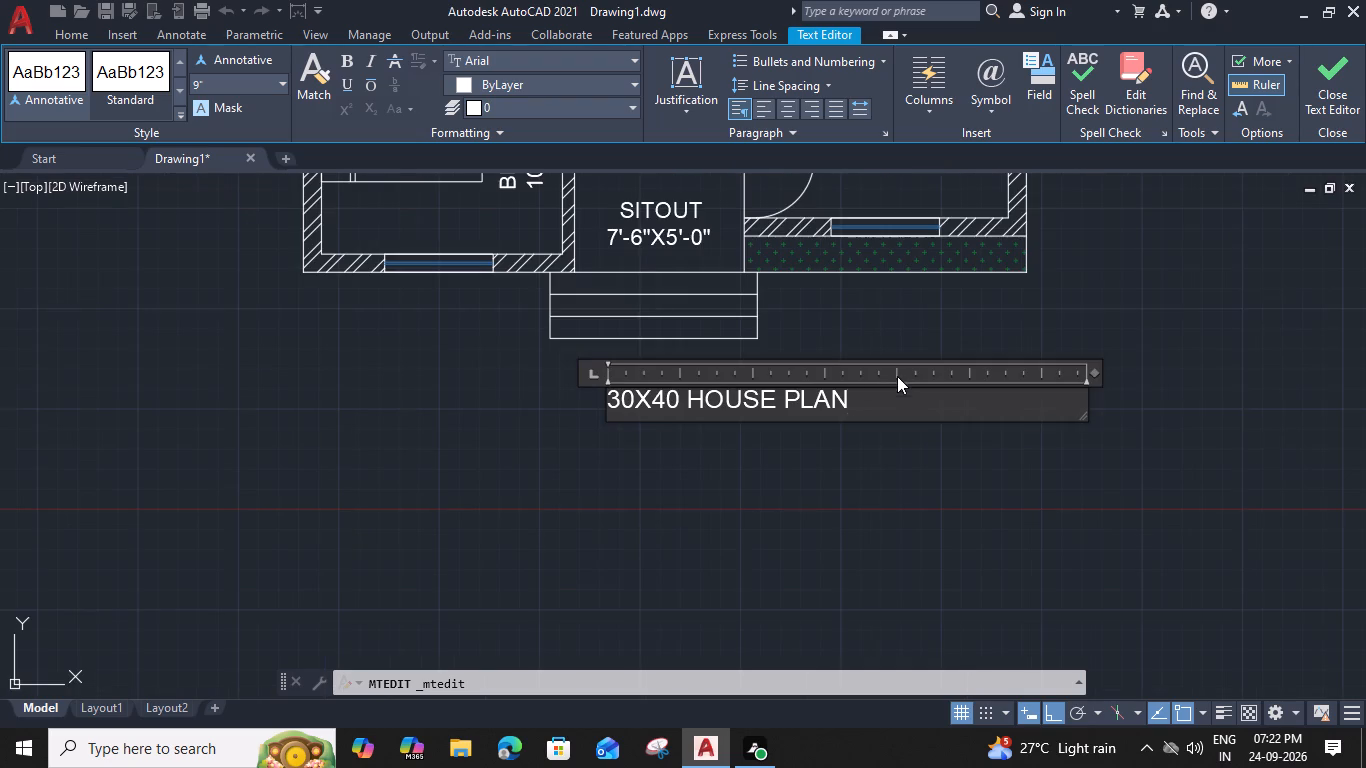
{"action": "middle_click_drag", "start_coordinate": [961, 427], "coordinate": [896, 431]}
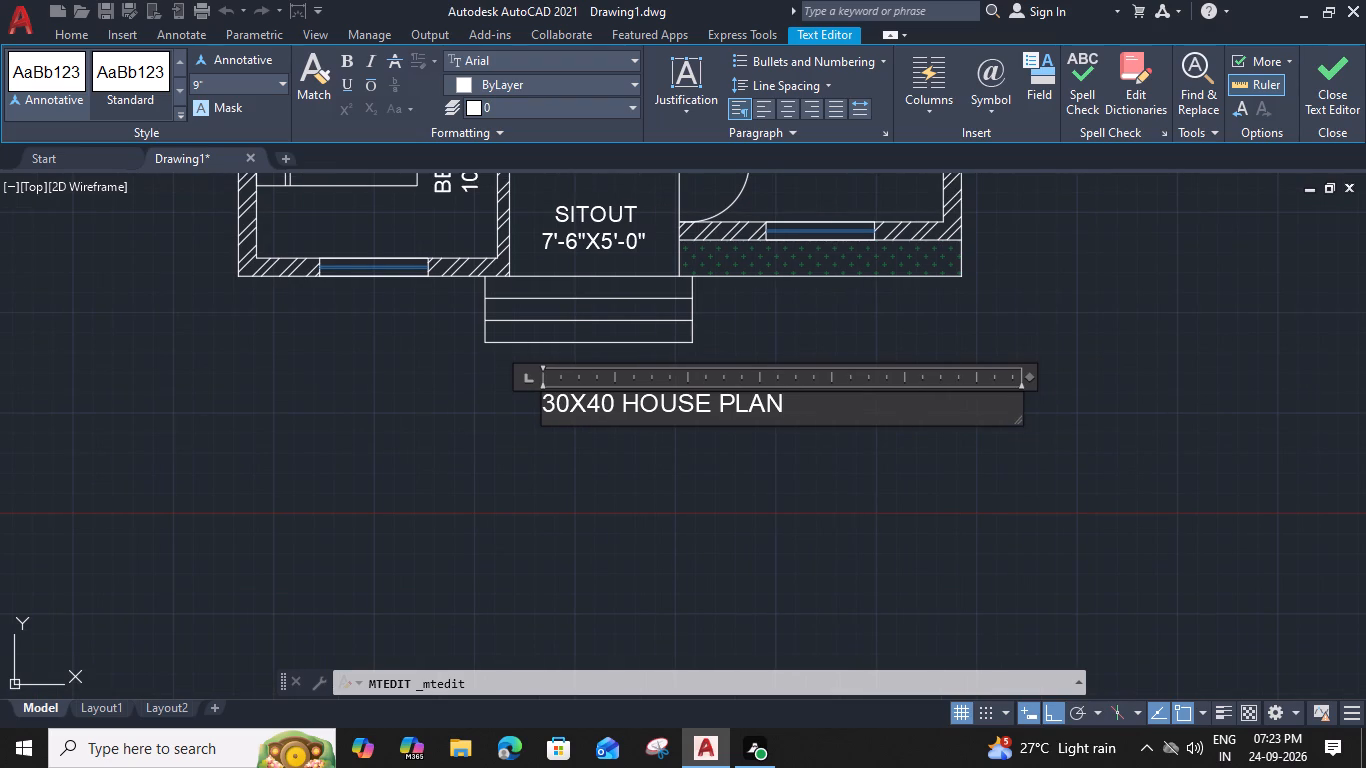
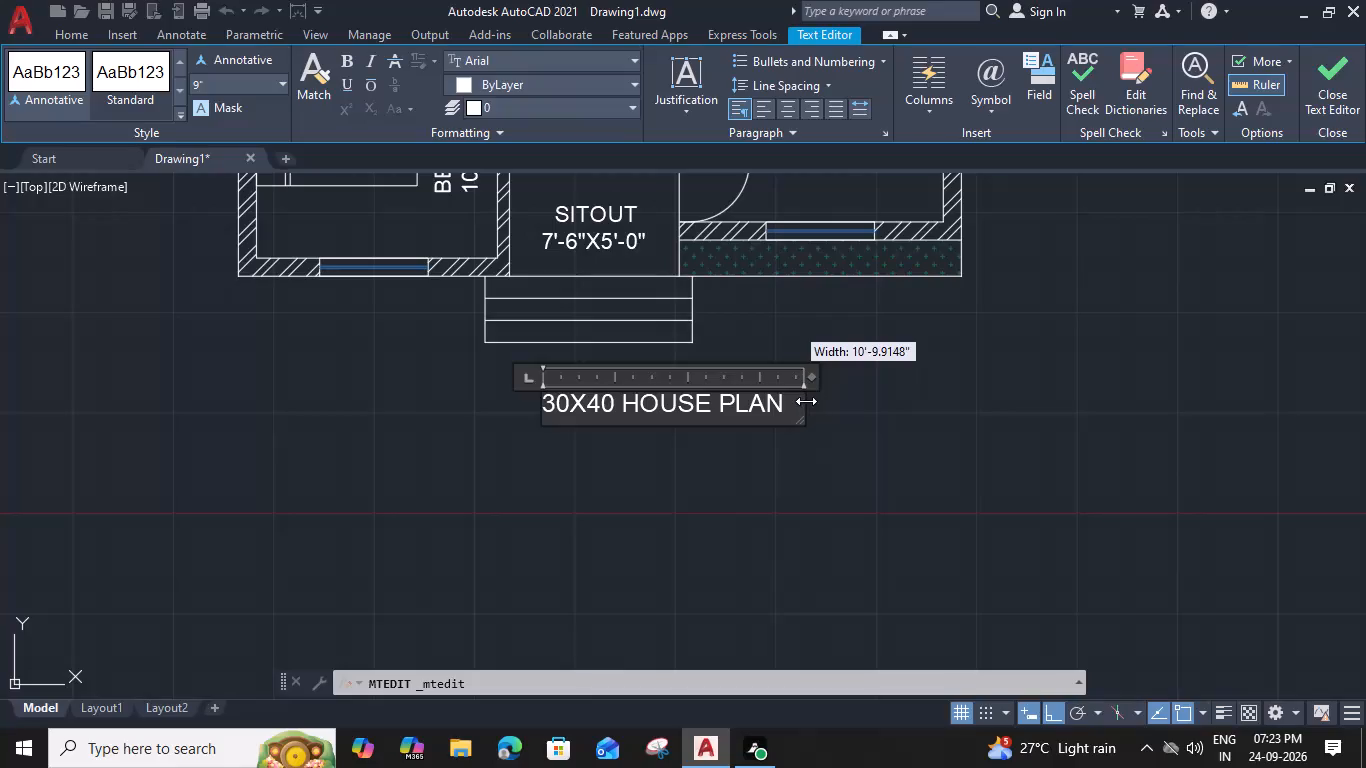
Finish the title edit and move 30X40 HOUSE PLAN straight north about 48', to just above the plan's north wall.
{"action": "left_click", "coordinate": [632, 459]}
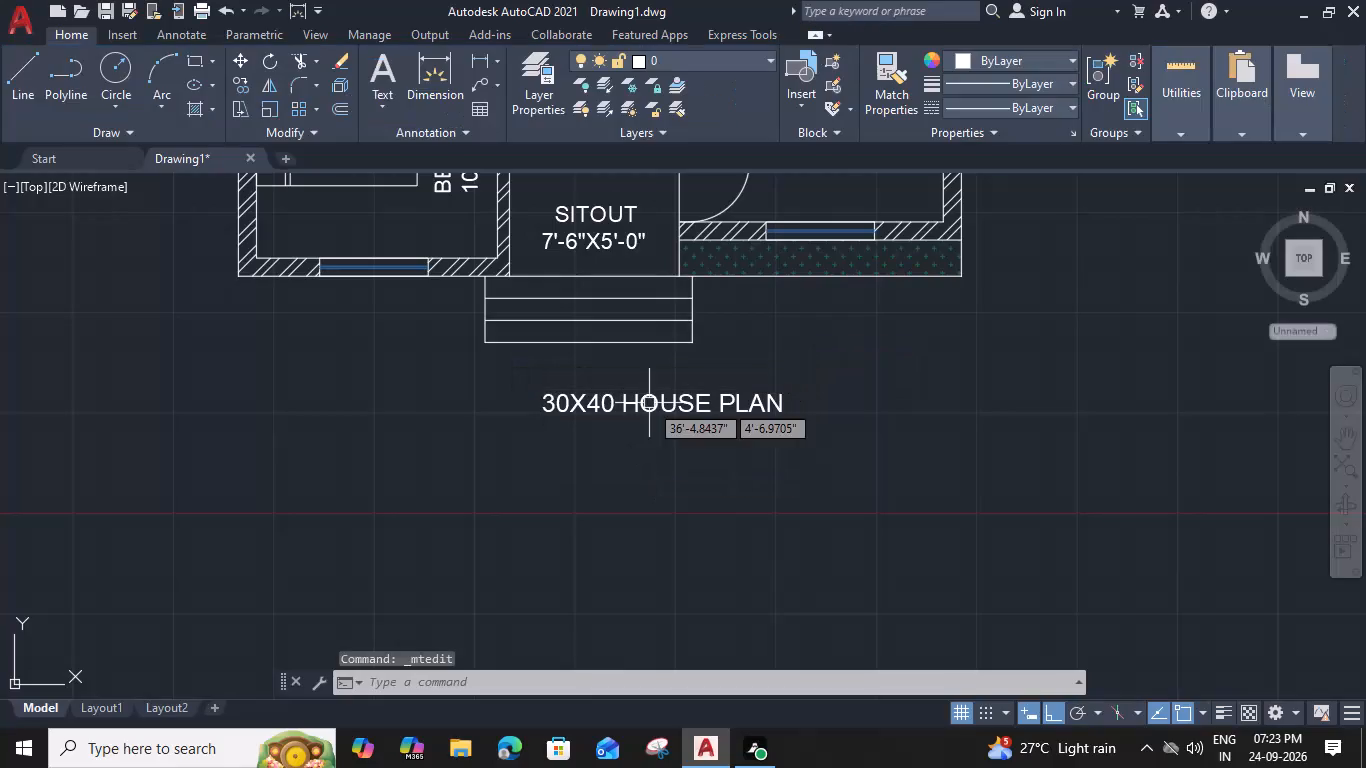
{"action": "left_click", "coordinate": [649, 403]}
{"action": "type", "text": "M"}
{"action": "key", "text": "space"}
{"action": "scroll", "coordinate": [650, 393], "scroll_direction": "up", "scroll_amount": 2}
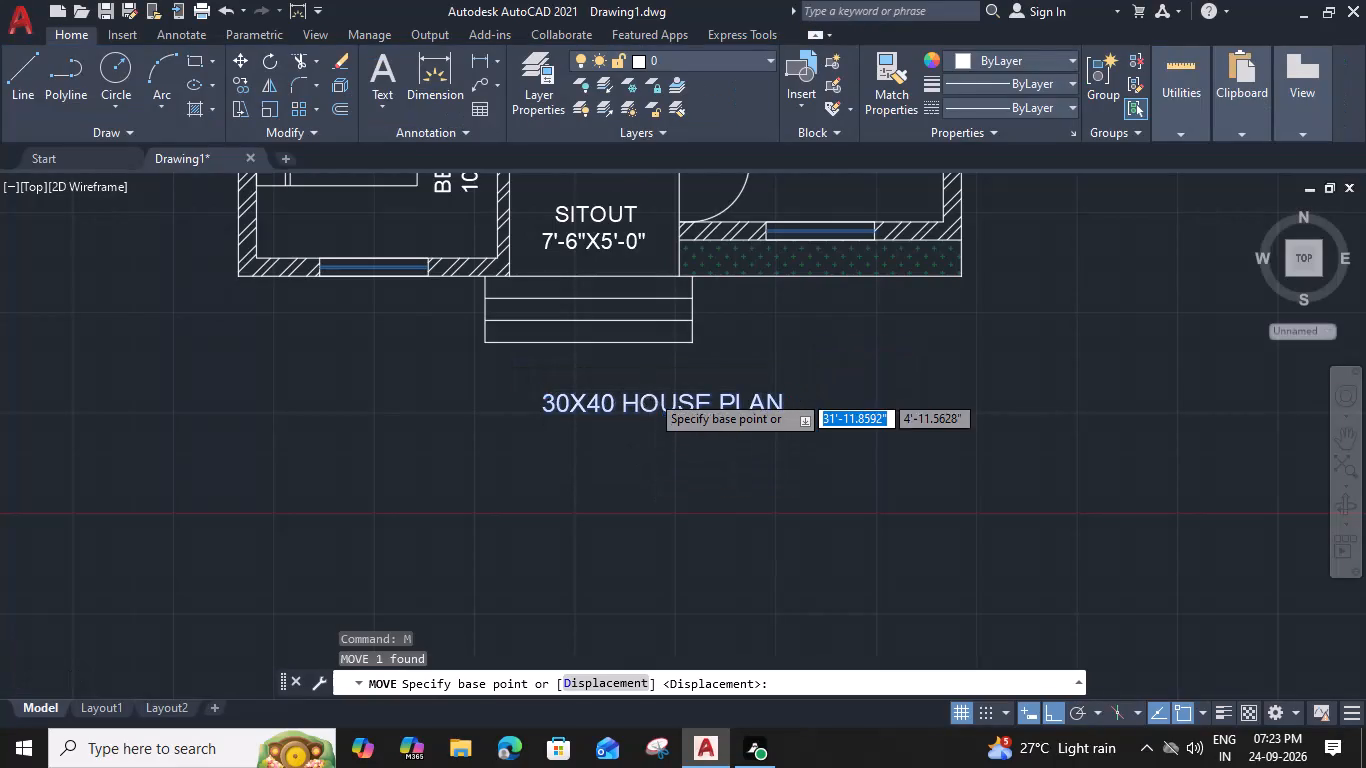
{"action": "left_click", "coordinate": [385, 402]}
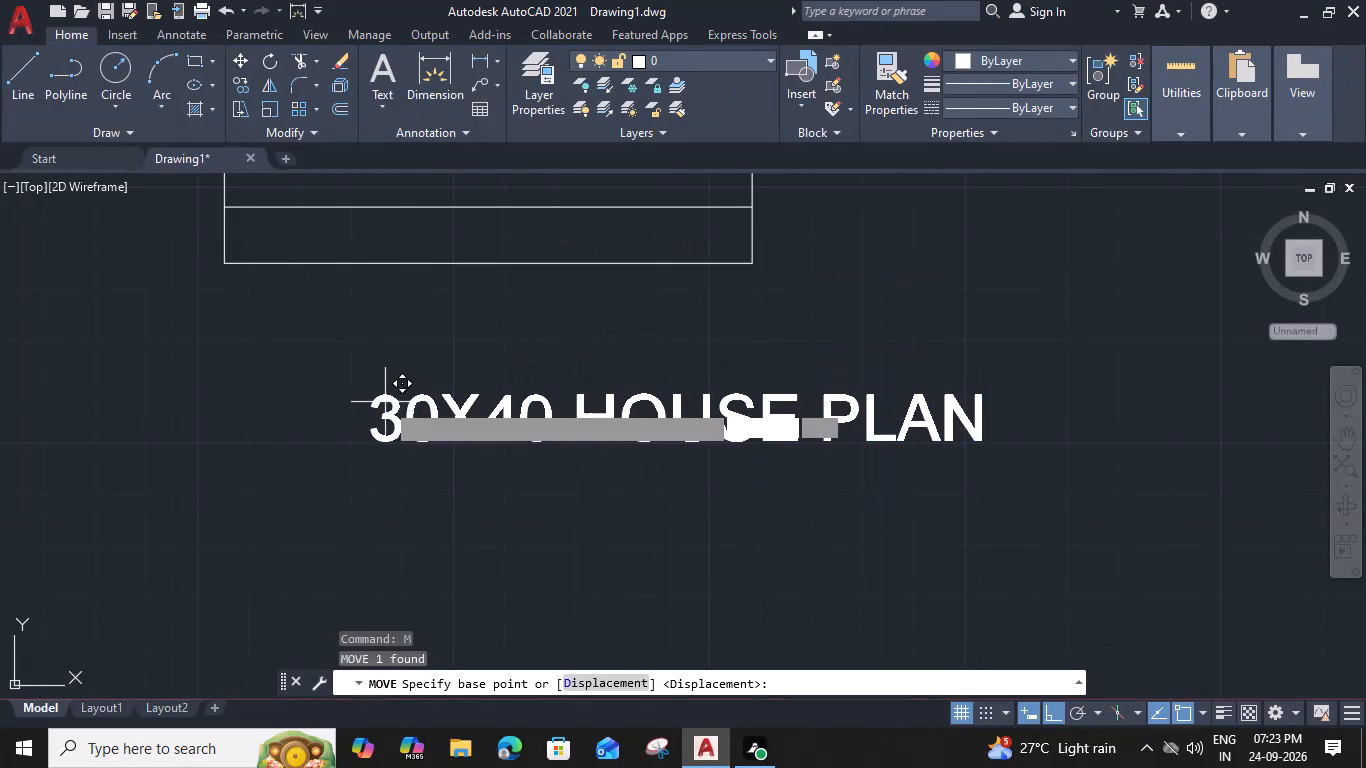
{"action": "scroll", "coordinate": [388, 361], "scroll_direction": "up", "scroll_amount": 1}
{"action": "scroll", "coordinate": [388, 361], "scroll_direction": "down", "scroll_amount": 5}
{"action": "middle_click_drag", "start_coordinate": [389, 301], "coordinate": [388, 357]}
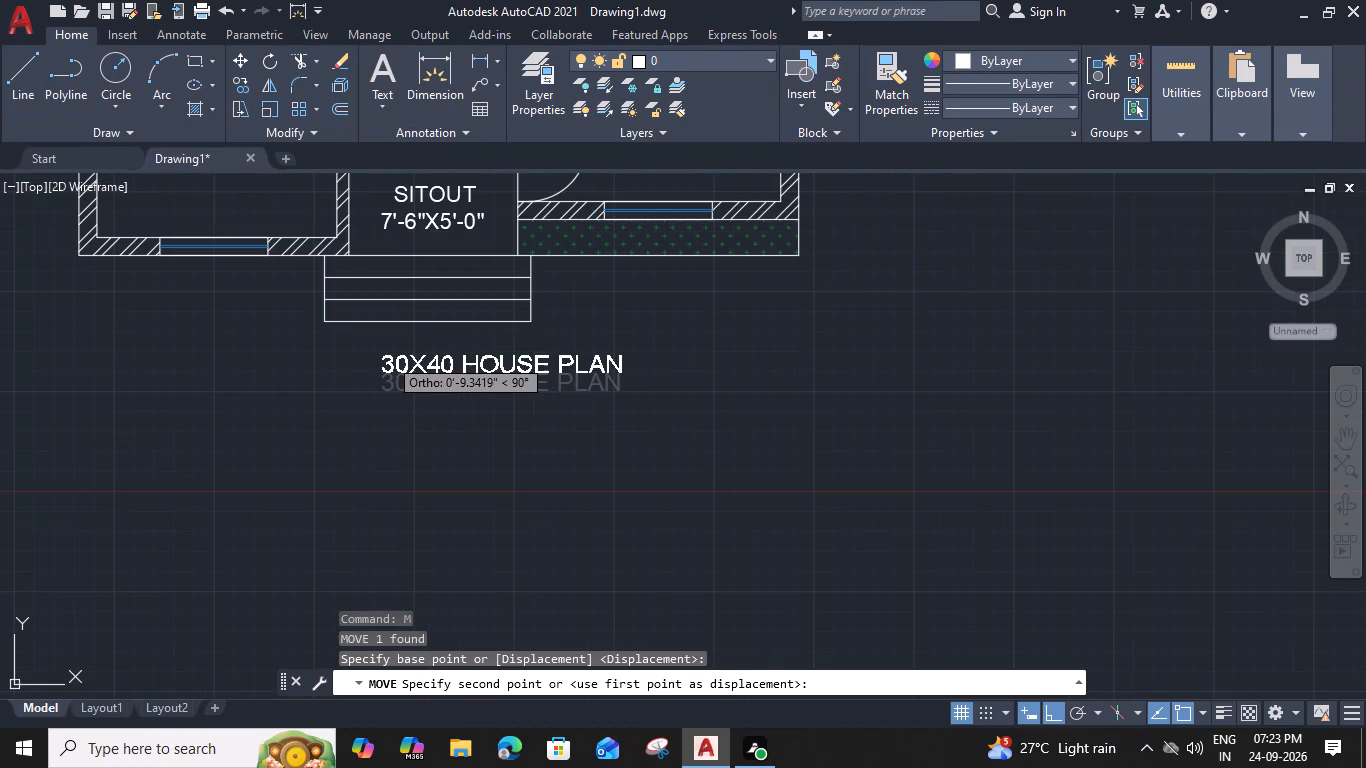
{"action": "middle_click_drag", "start_coordinate": [388, 357], "coordinate": [419, 654]}
{"action": "scroll", "coordinate": [417, 264], "scroll_direction": "up", "scroll_amount": 2}
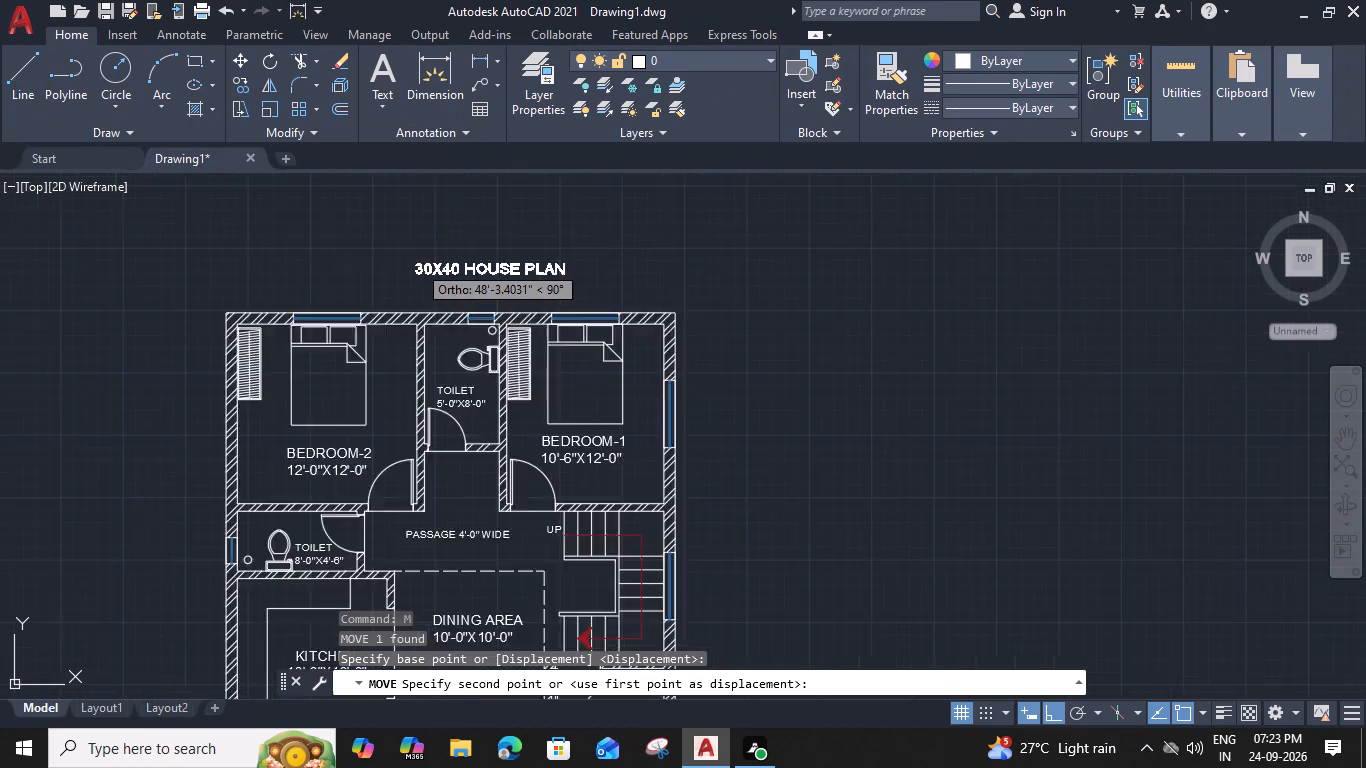
{"action": "left_click", "coordinate": [417, 295]}
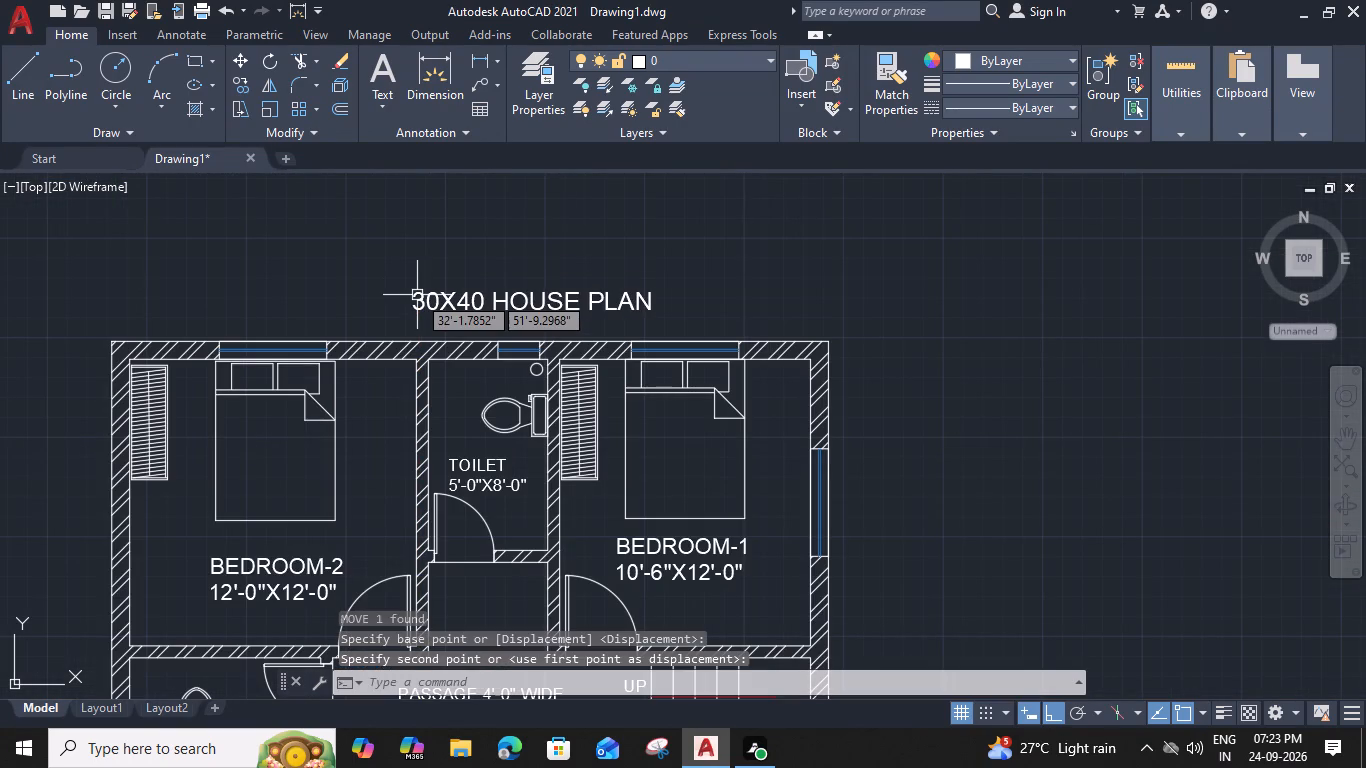
Move the 30X40 HOUSE PLAN title about 12'-3" west, so it starts near the plan's northwest corner.
{"action": "left_click", "coordinate": [417, 295]}
{"action": "type", "text": "M"}
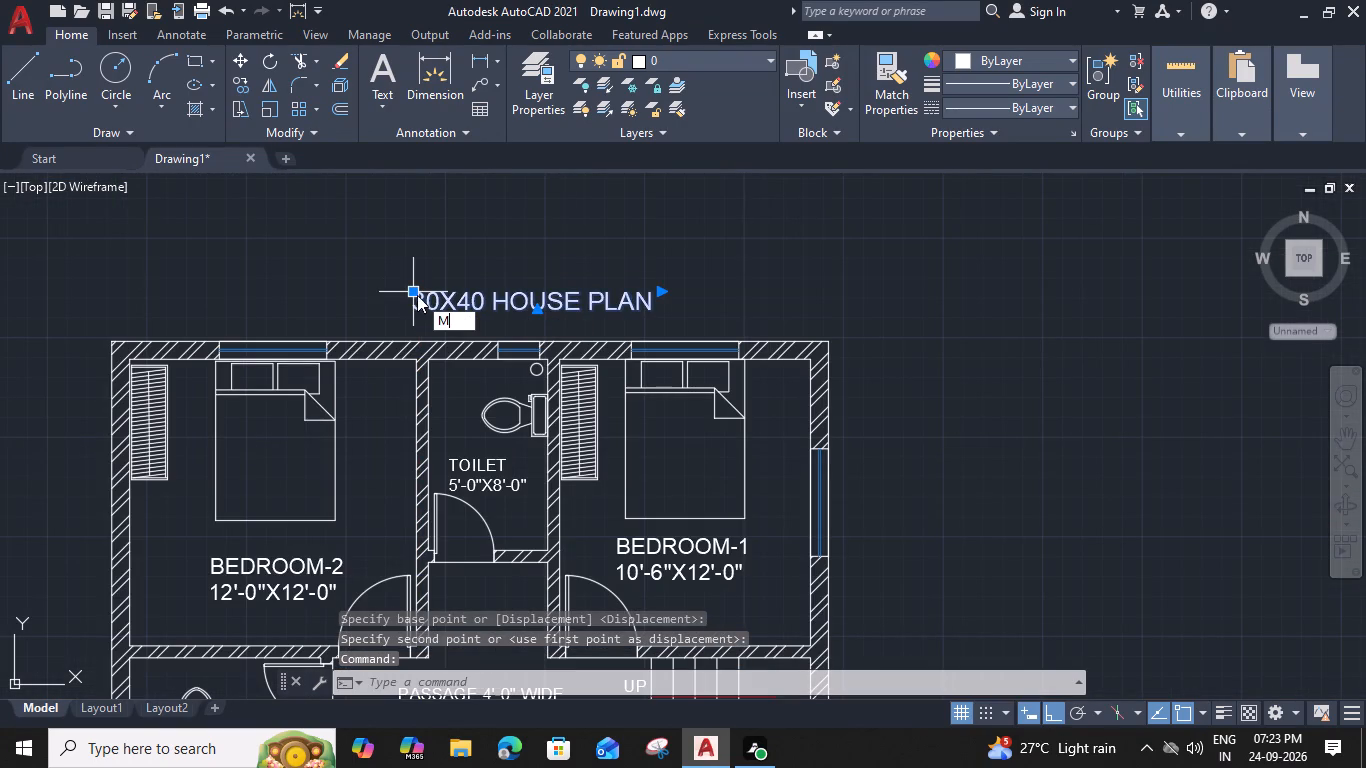
{"action": "key", "text": "space"}
{"action": "left_click", "coordinate": [417, 295]}
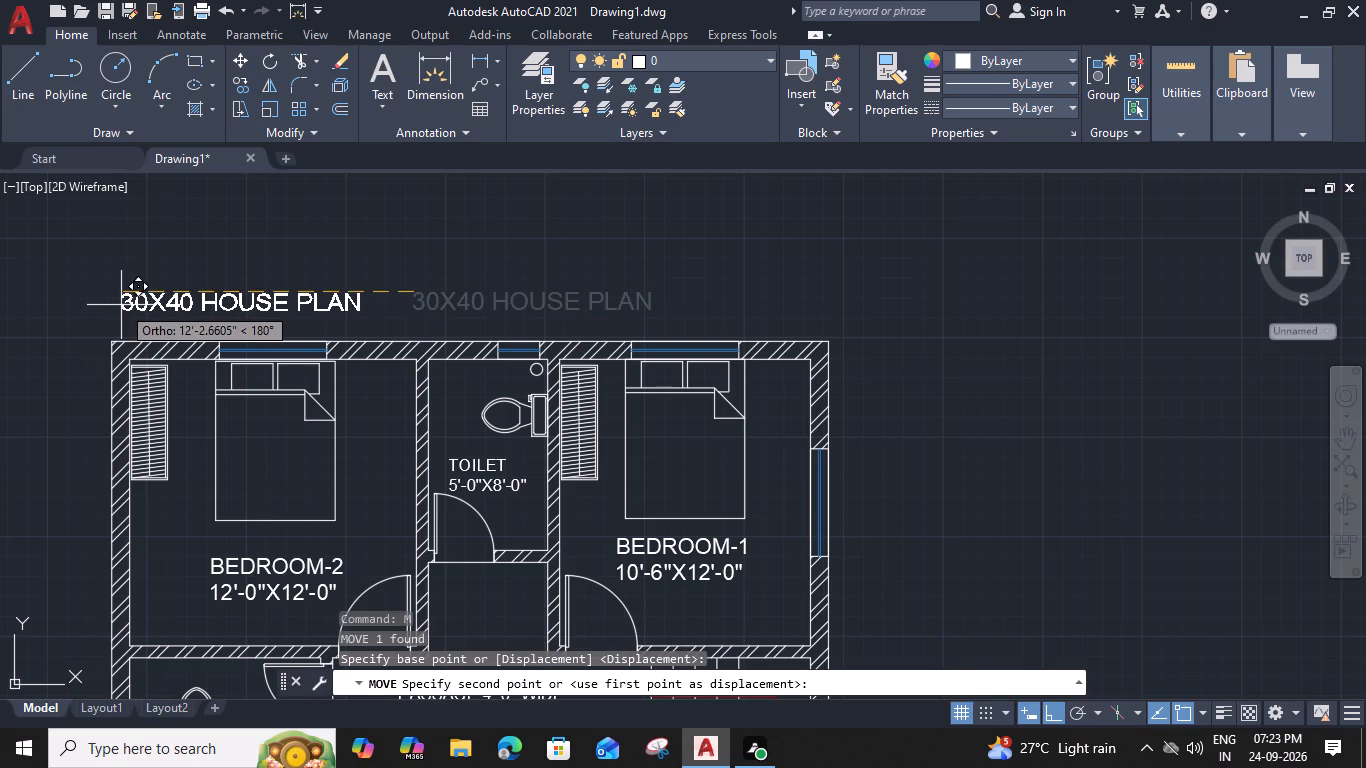
{"action": "left_click", "coordinate": [121, 305]}
Copy the 30X40 HOUSE PLAN title about 45'-3" straight south, to the empty area below the BEDROOM-3 wall.
{"action": "left_click", "coordinate": [134, 304]}
{"action": "type", "text": "CO"}
{"action": "key", "text": "space"}
{"action": "left_click", "coordinate": [165, 303]}
{"action": "scroll", "coordinate": [178, 444], "scroll_direction": "down", "scroll_amount": 2}
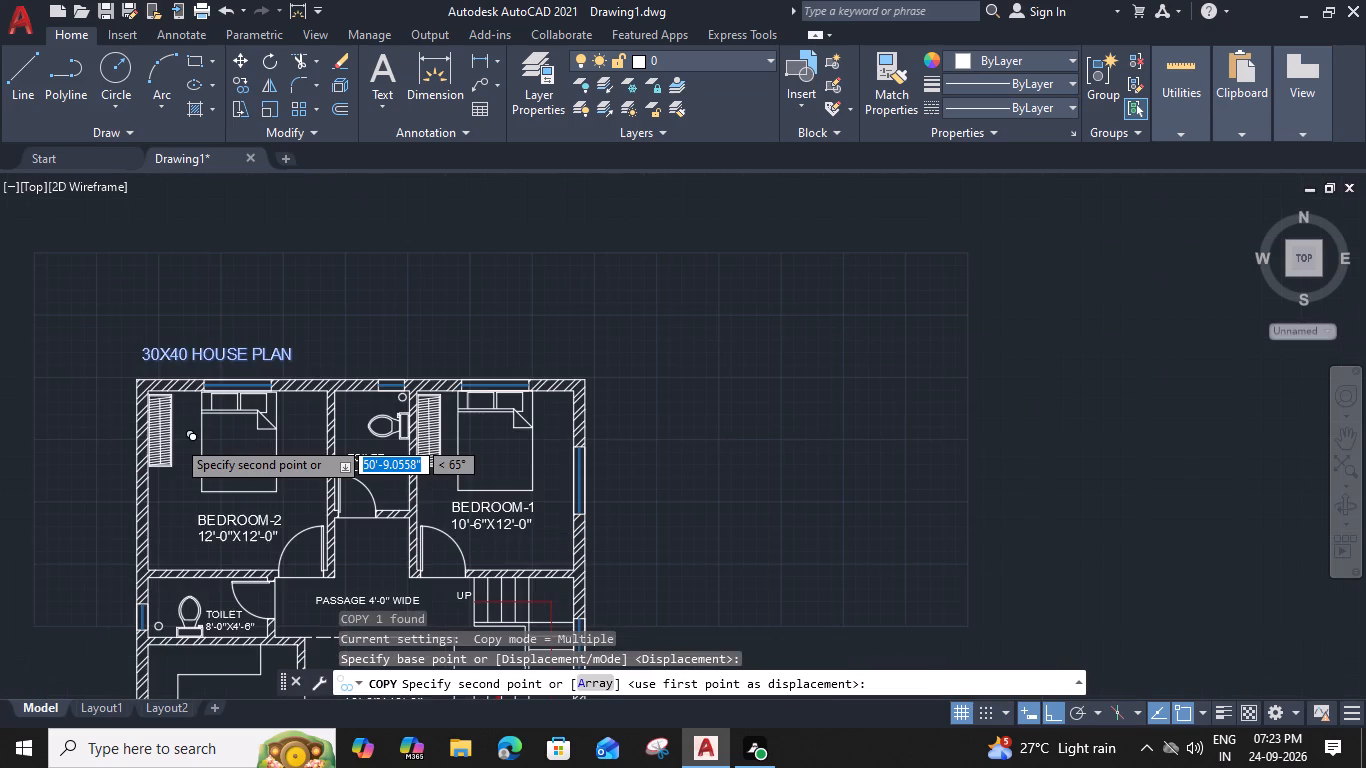
{"action": "middle_click_drag", "start_coordinate": [178, 463], "coordinate": [297, 59]}
{"action": "scroll", "coordinate": [302, 390], "scroll_direction": "up", "scroll_amount": 2}
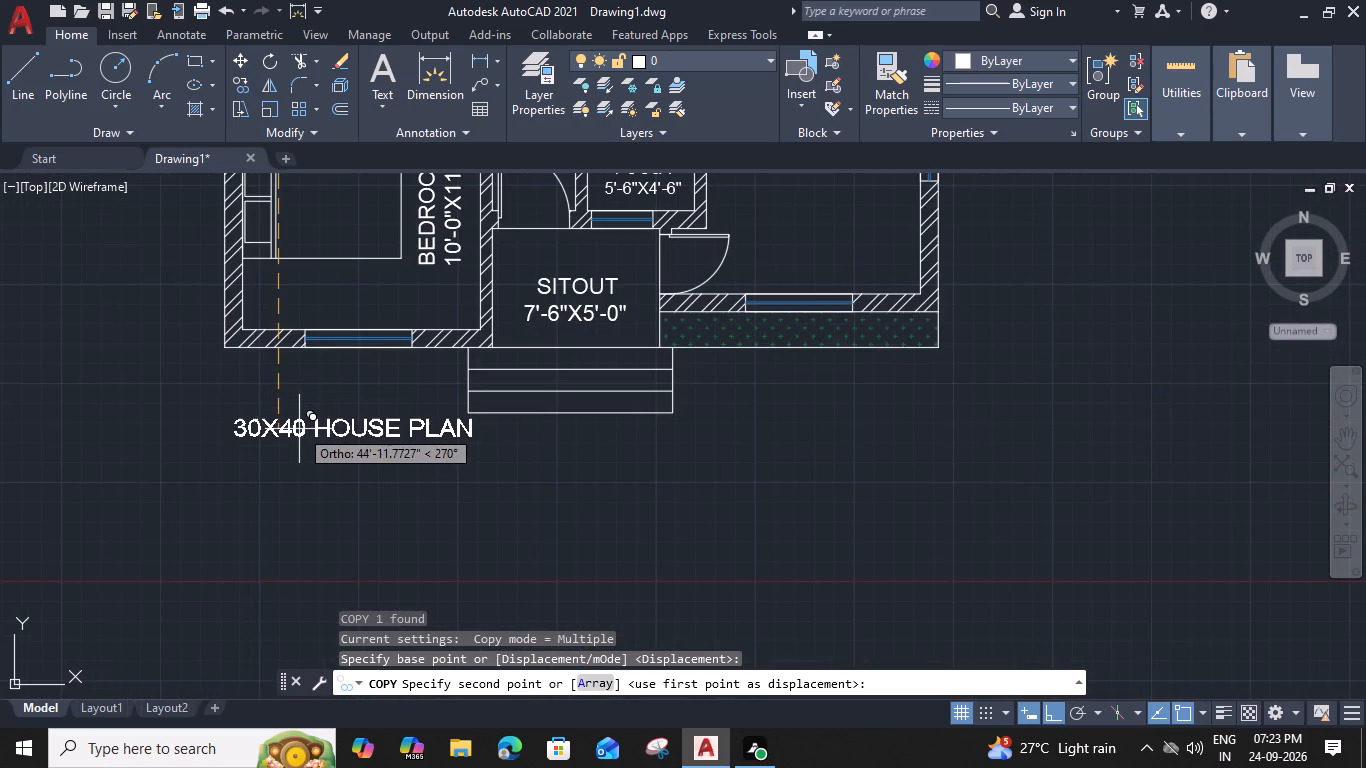
{"action": "left_click", "coordinate": [299, 434]}
{"action": "key", "text": "Escape"}
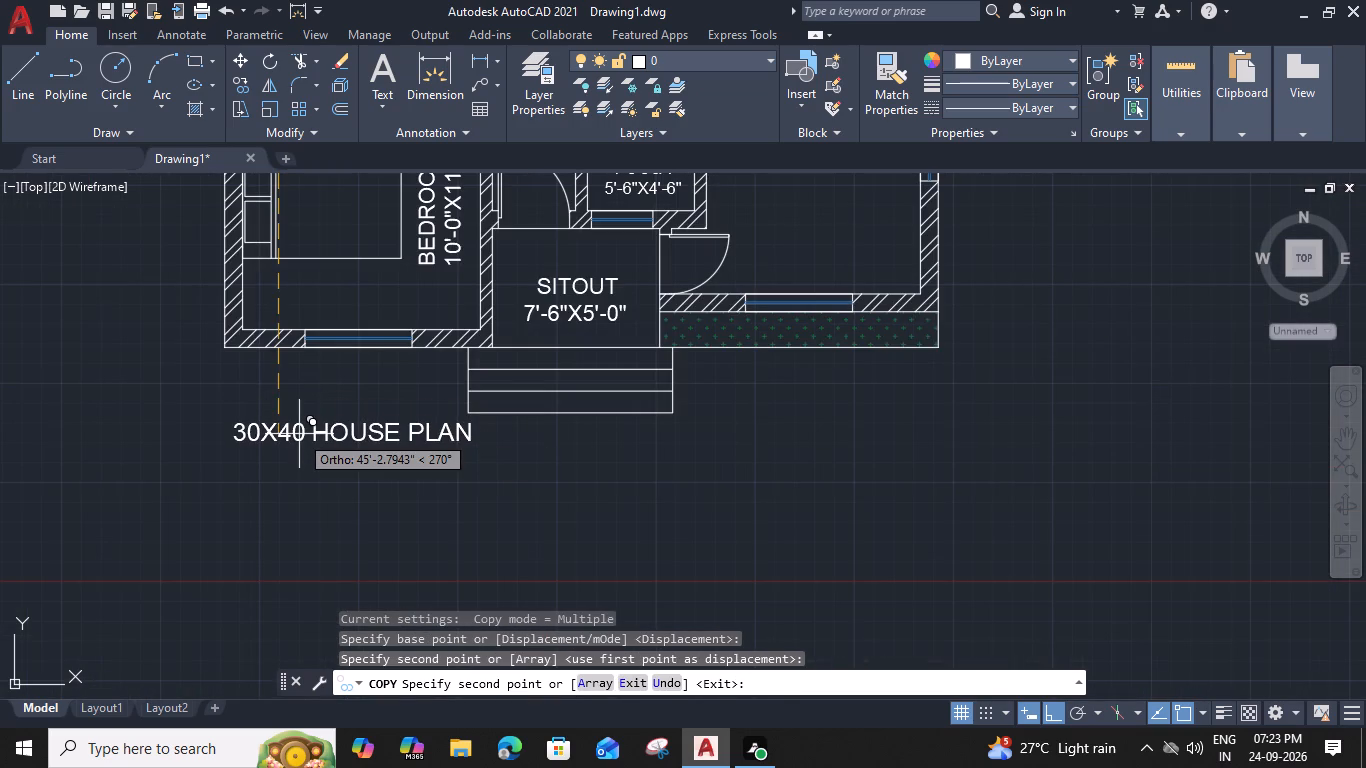
Replace the copied title's text with GROUND FLOOR PLAN and widen its text box so it fits on one line.
{"action": "double_click", "coordinate": [301, 437]}
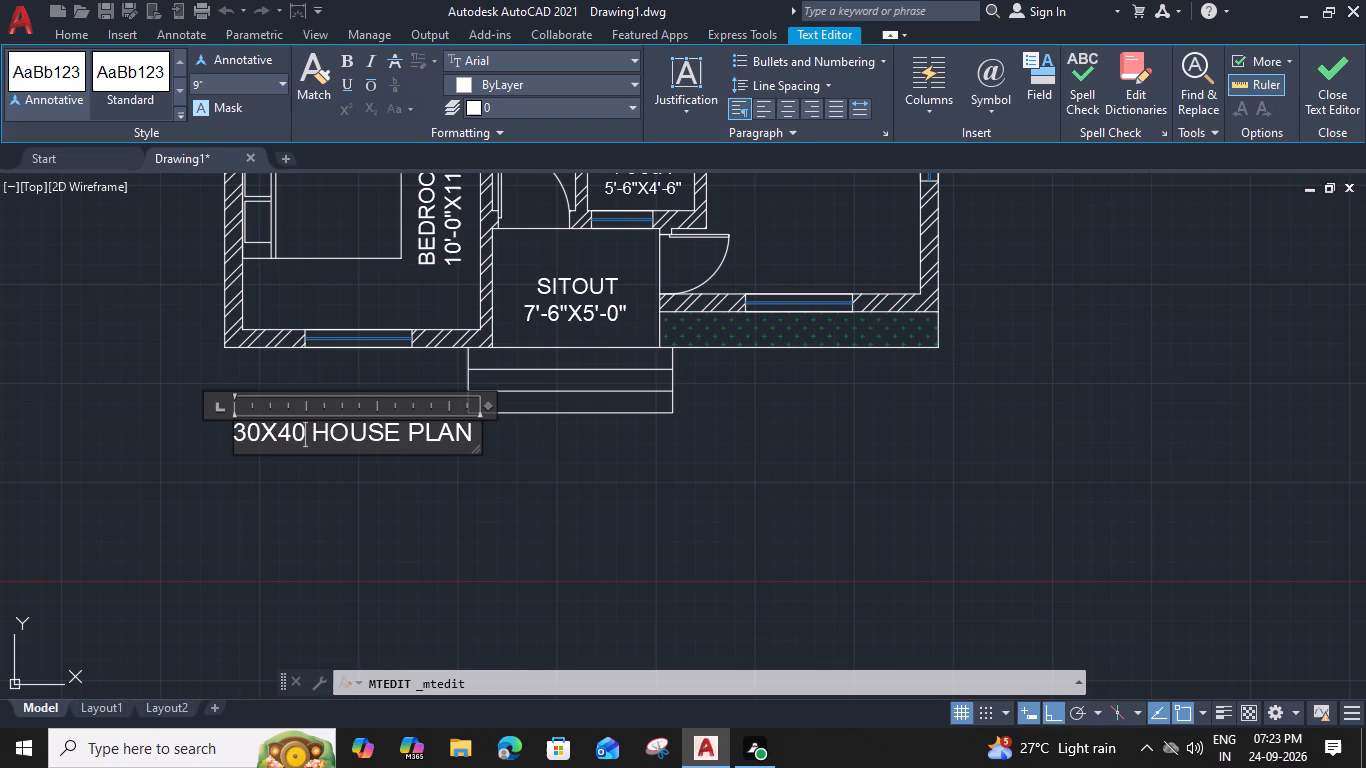
{"action": "scroll", "coordinate": [470, 441], "scroll_direction": "up", "scroll_amount": 2}
{"action": "middle_click_drag", "start_coordinate": [465, 431], "coordinate": [474, 441]}
{"action": "middle_click_drag", "start_coordinate": [474, 441], "coordinate": [809, 420]}
{"action": "left_click_drag", "start_coordinate": [814, 420], "coordinate": [219, 446]}
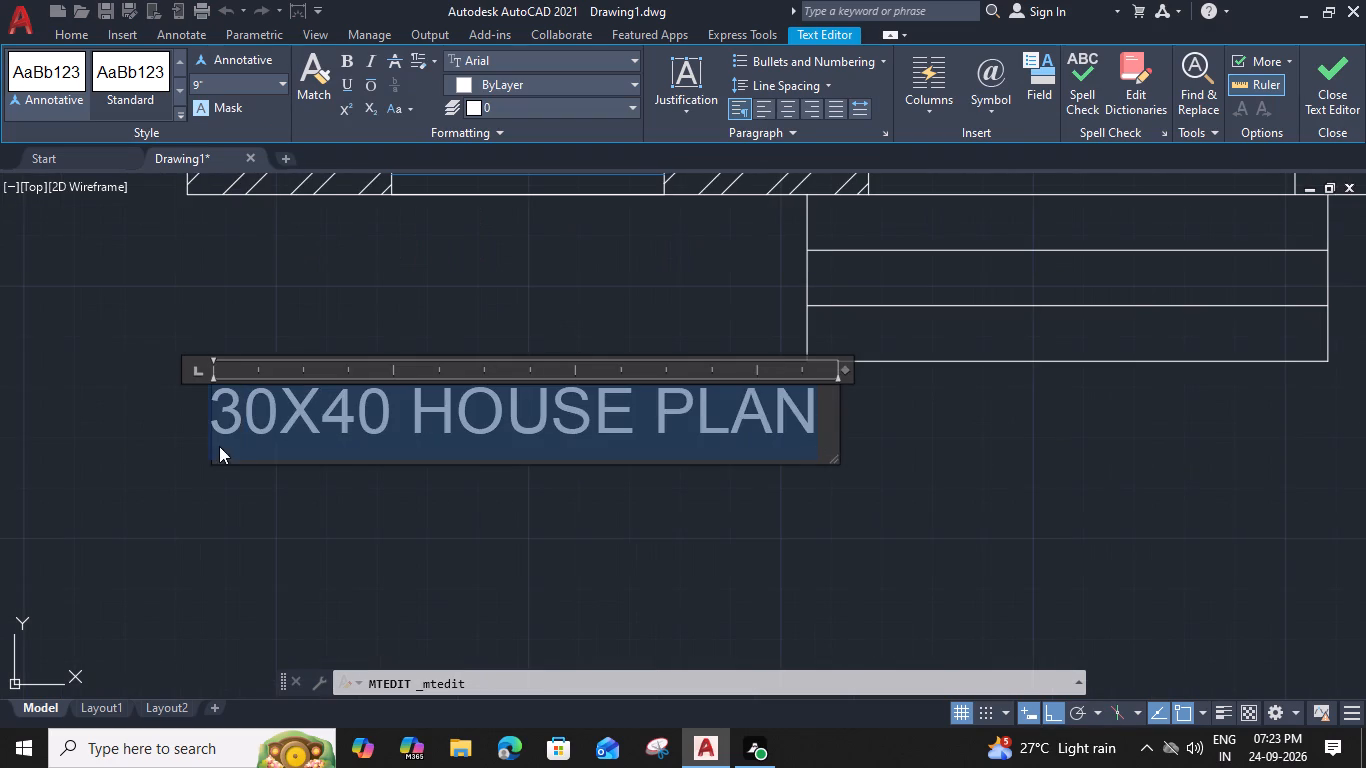
{"action": "left_click_drag", "start_coordinate": [219, 446], "coordinate": [182, 445]}
{"action": "type", "text": "GROUN"}
{"action": "type", "text": "D FLOOR"}
{"action": "key", "text": "space"}
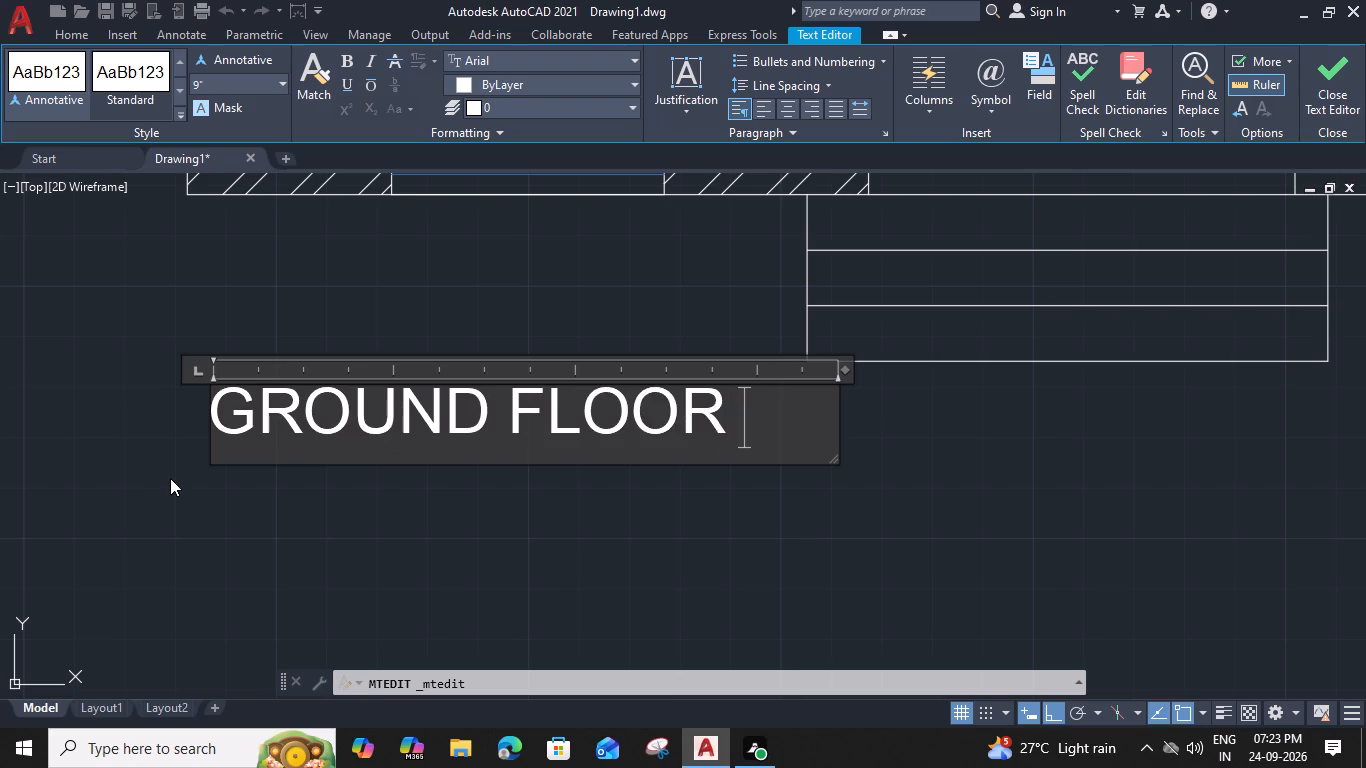
{"action": "type", "text": "PLAN"}
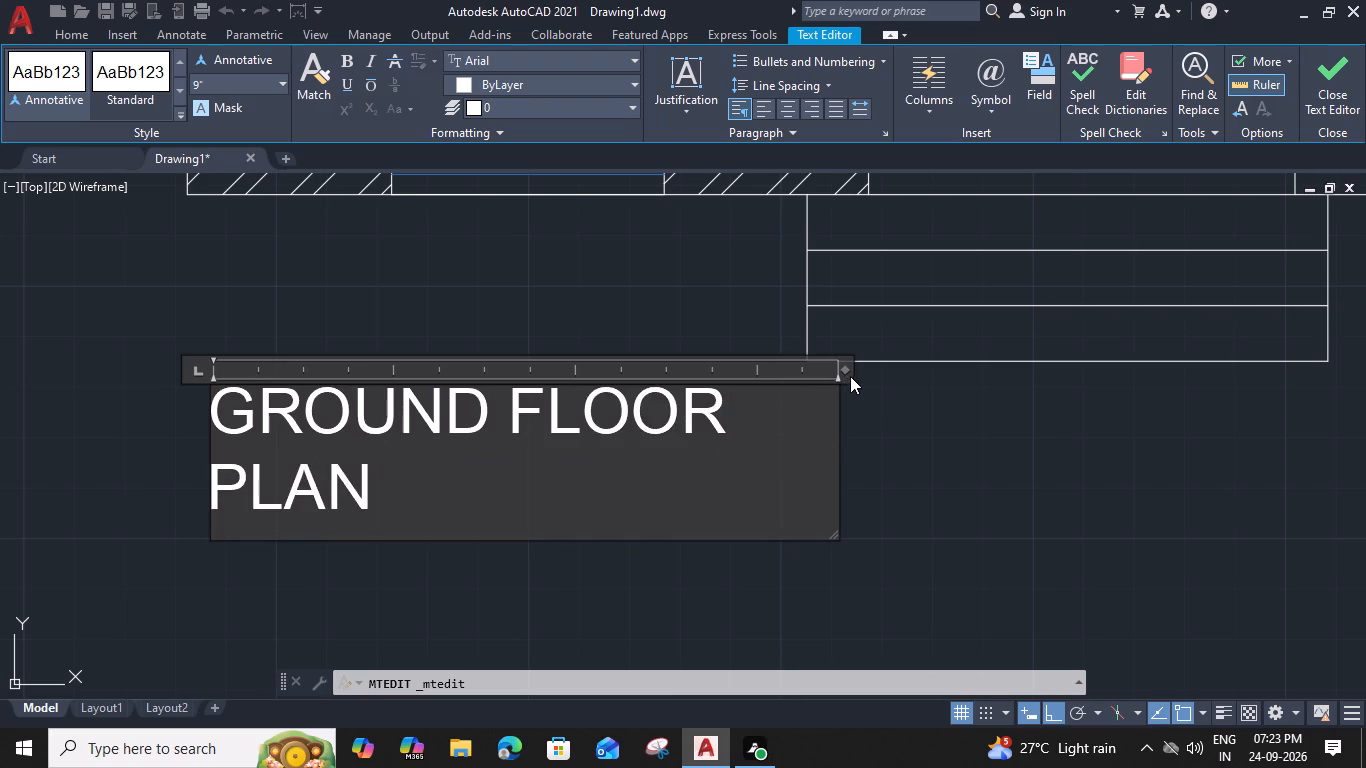
{"action": "left_click_drag", "start_coordinate": [847, 370], "coordinate": [959, 383]}
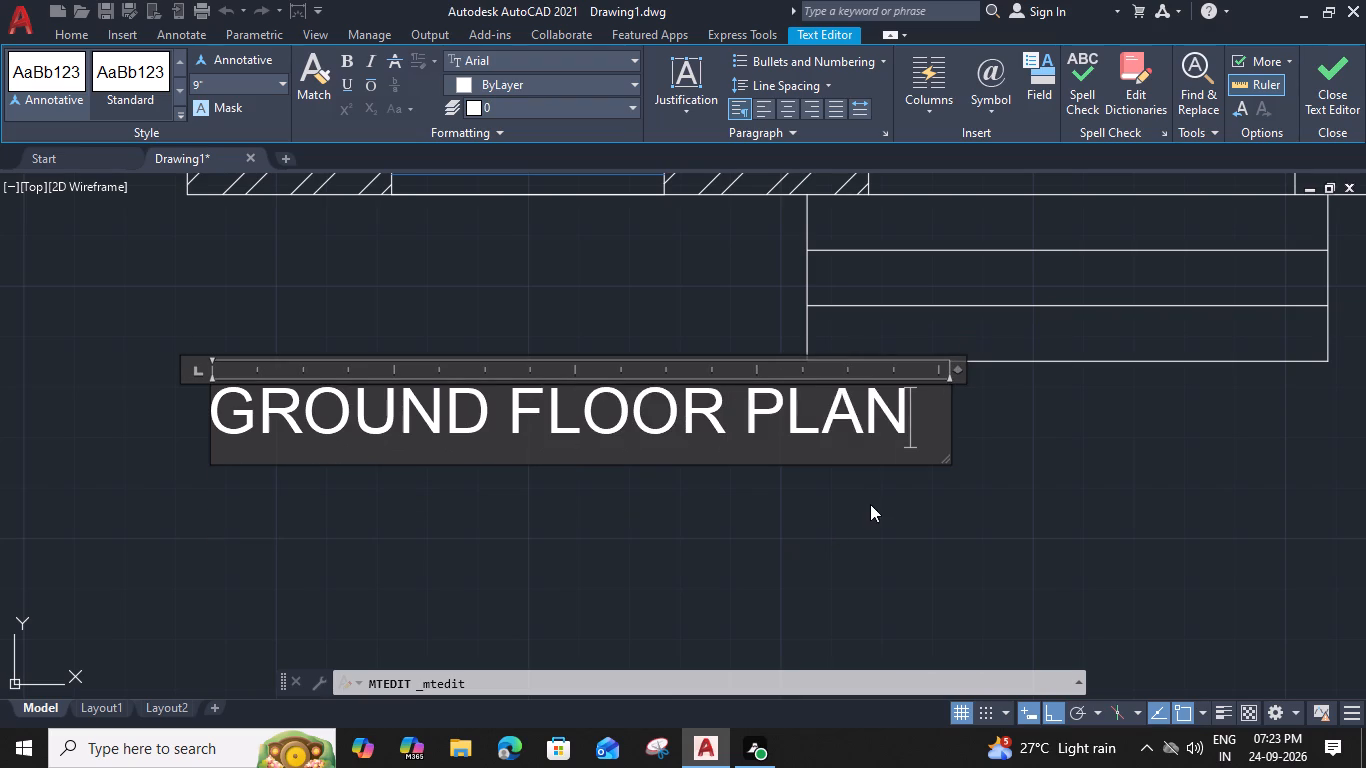
{"action": "left_click", "coordinate": [870, 504]}
Add a vertical linear dimension to the outer line of the east wall, placed just outside the plan.
{"action": "scroll", "coordinate": [847, 482], "scroll_direction": "down", "scroll_amount": 4}
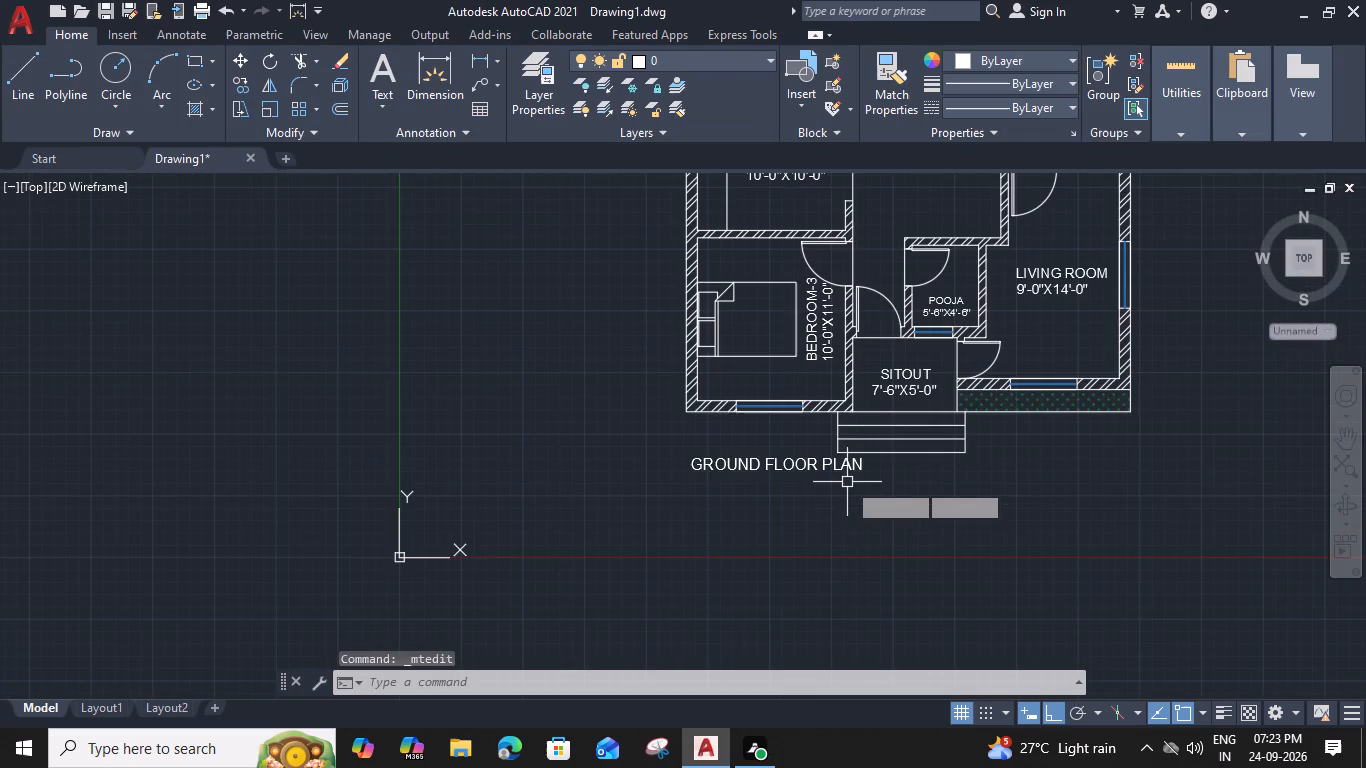
{"action": "middle_click_drag", "start_coordinate": [833, 485], "coordinate": [791, 501]}
{"action": "scroll", "coordinate": [796, 514], "scroll_direction": "down", "scroll_amount": 2}
{"action": "middle_click_drag", "start_coordinate": [814, 547], "coordinate": [764, 547]}
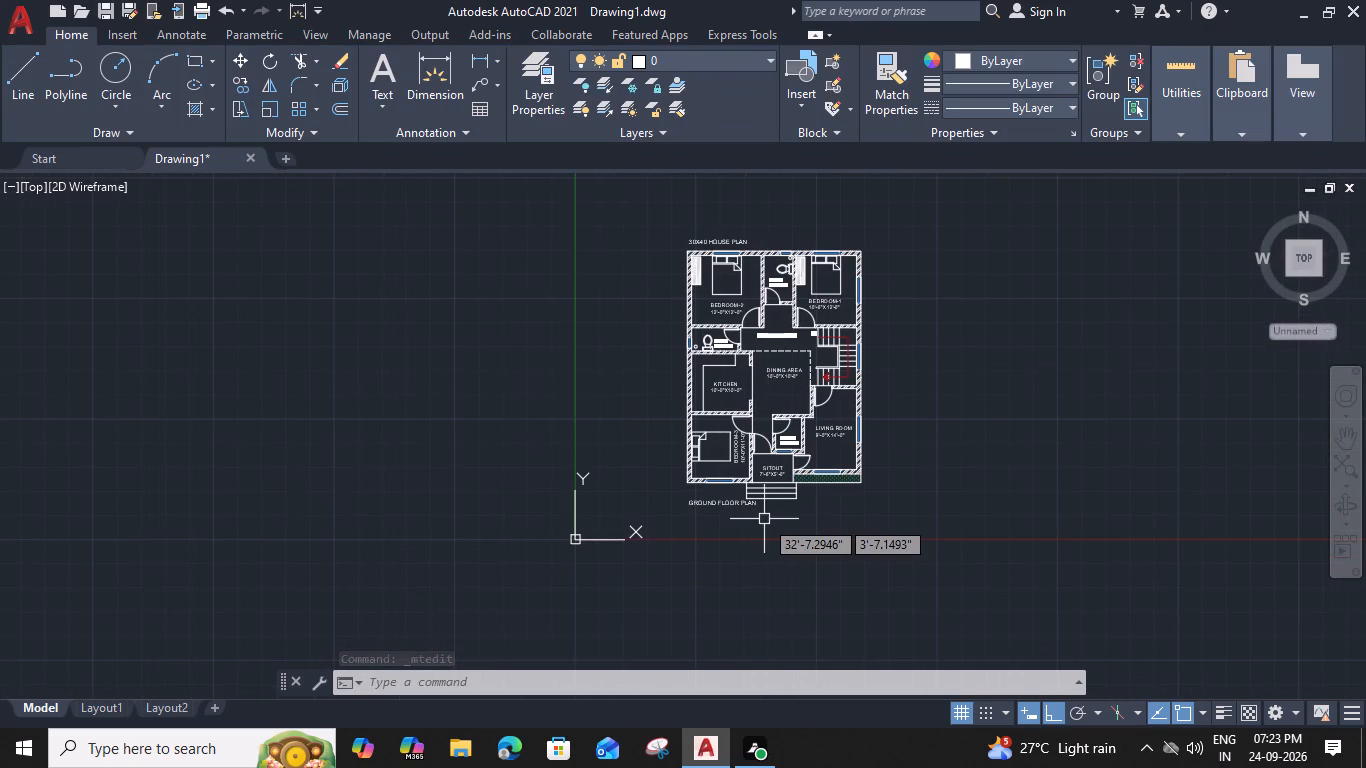
{"action": "type", "text": "DIMLI"}
{"action": "key", "text": "space"}
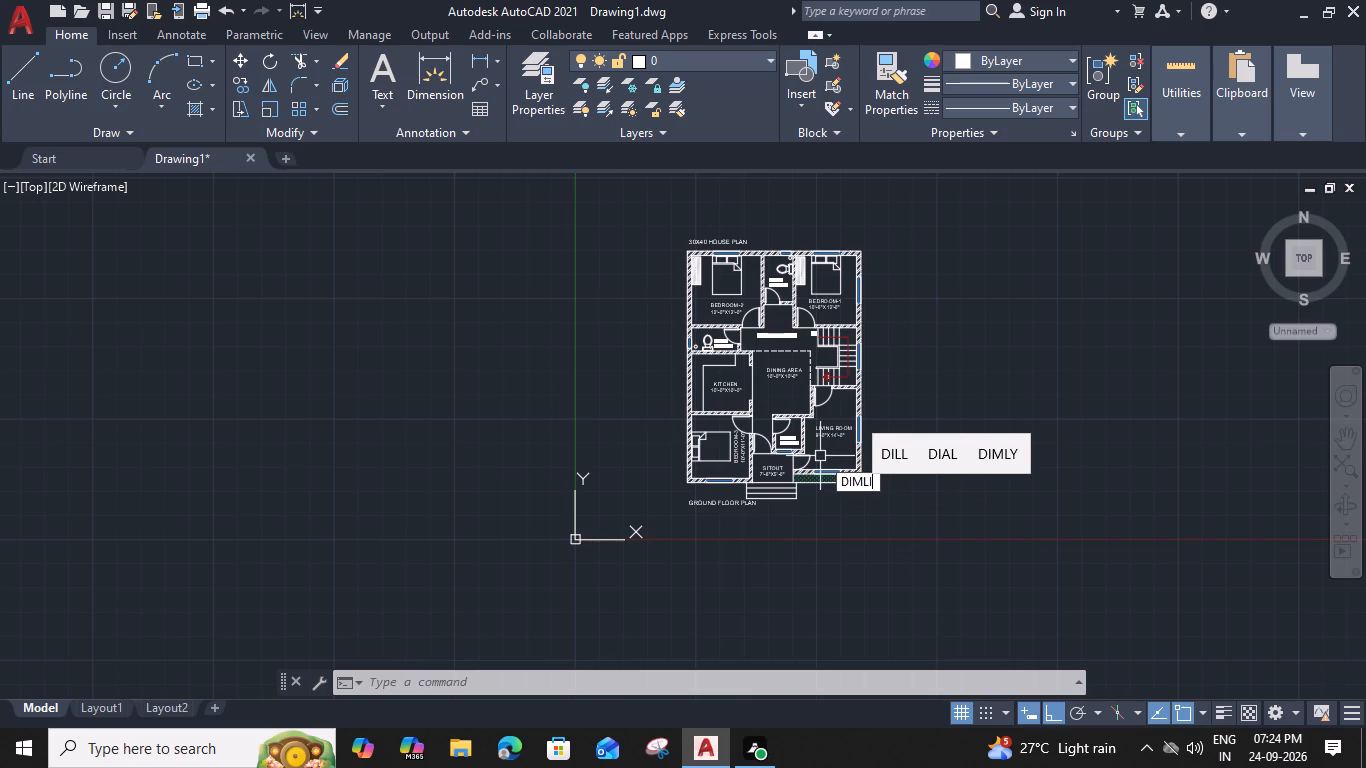
{"action": "key", "text": "space"}
{"action": "scroll", "coordinate": [877, 375], "scroll_direction": "up", "scroll_amount": 3}
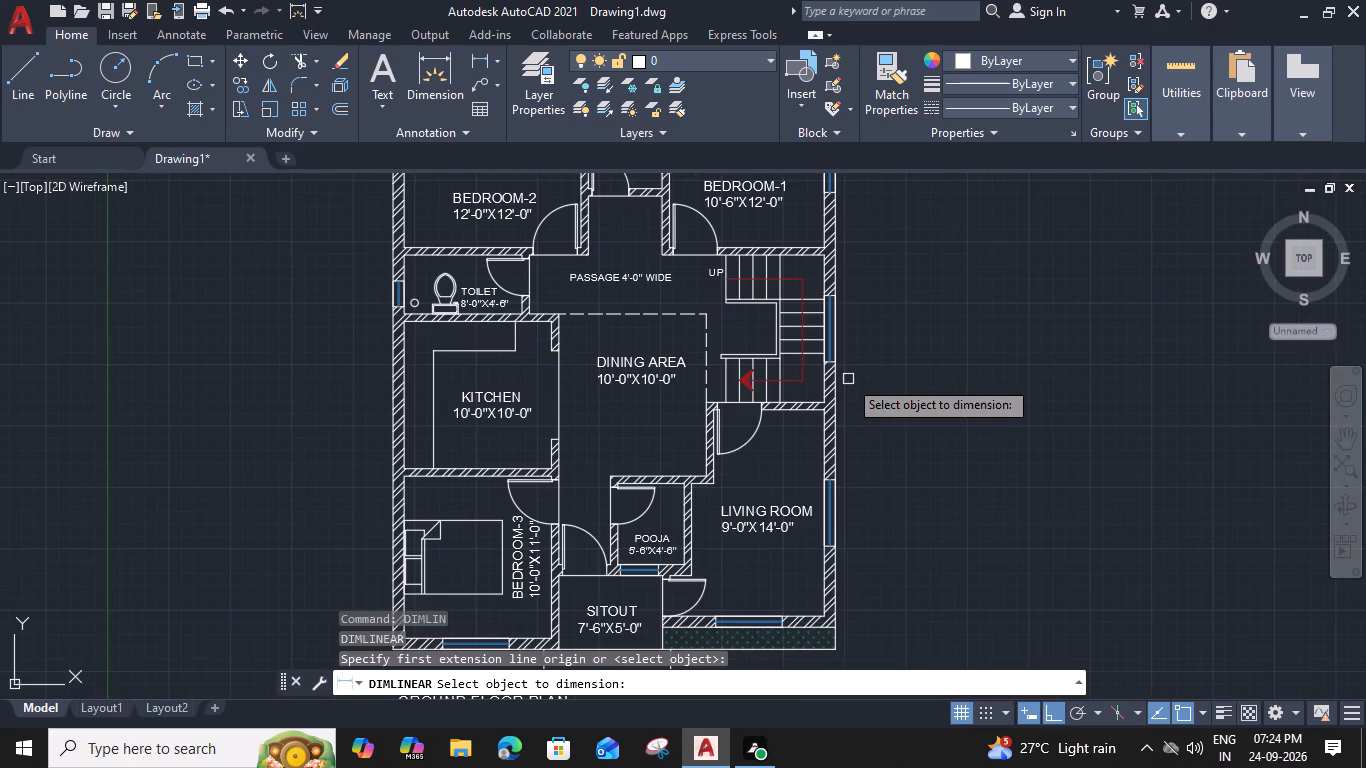
{"action": "left_click", "coordinate": [842, 380]}
{"action": "left_click", "coordinate": [837, 380]}
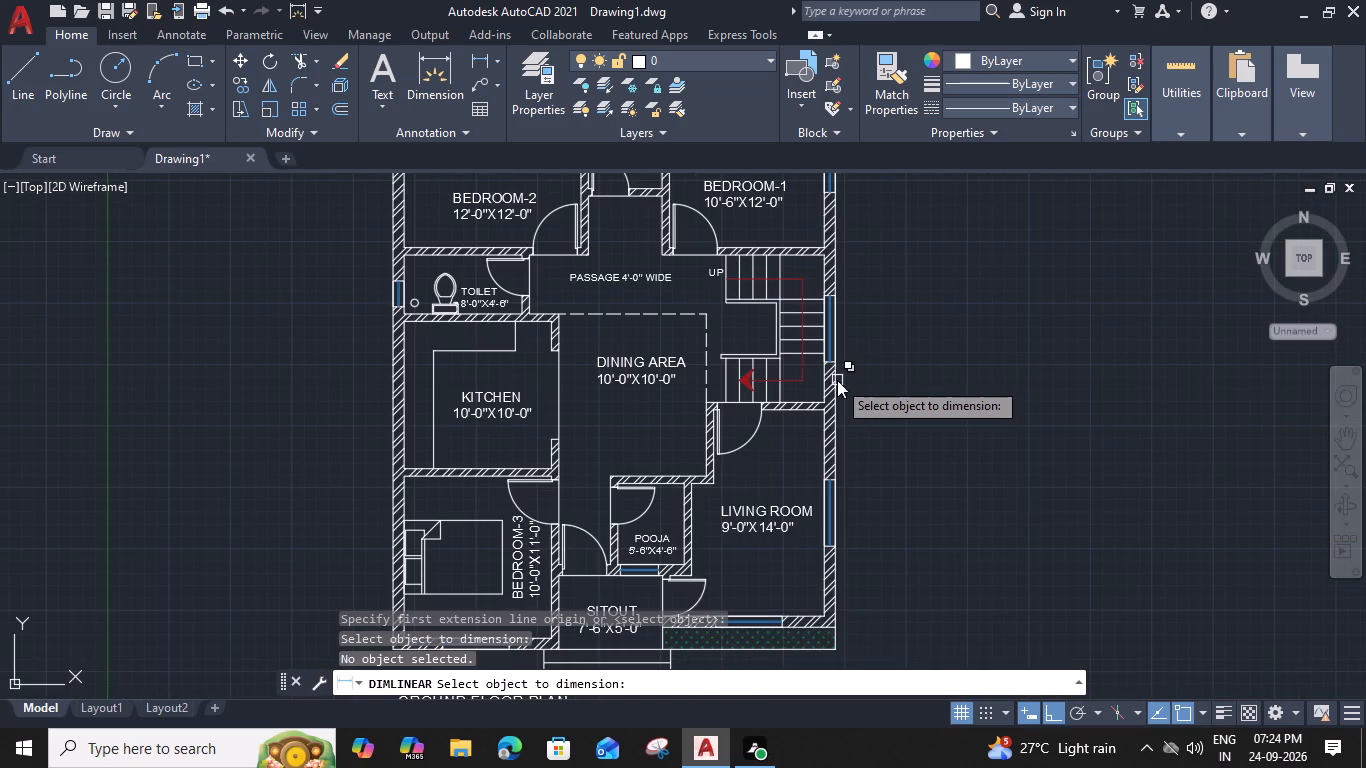
{"action": "left_click", "coordinate": [898, 458]}
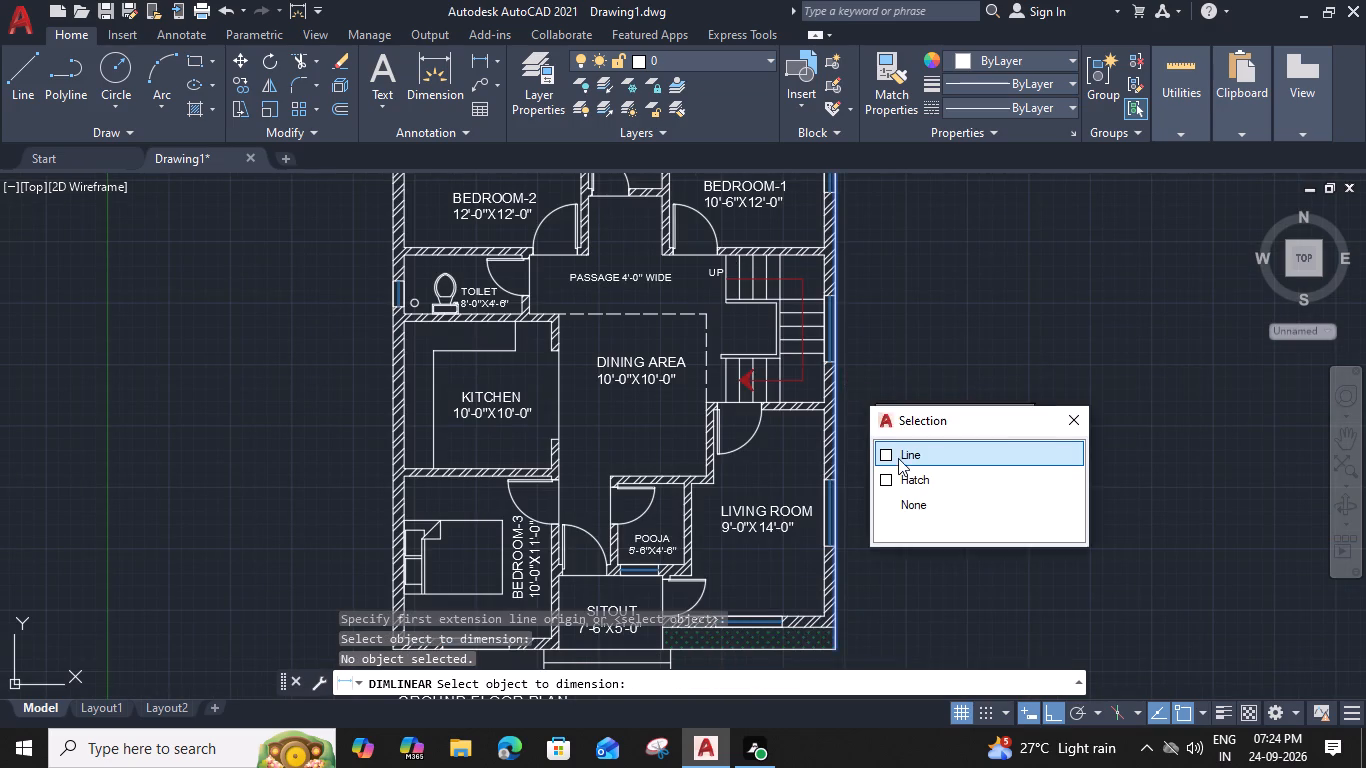
{"action": "left_click", "coordinate": [856, 430]}
Add a horizontal linear dimension to the outer line of the north wall, placed between the wall and the title.
{"action": "key", "text": "space"}
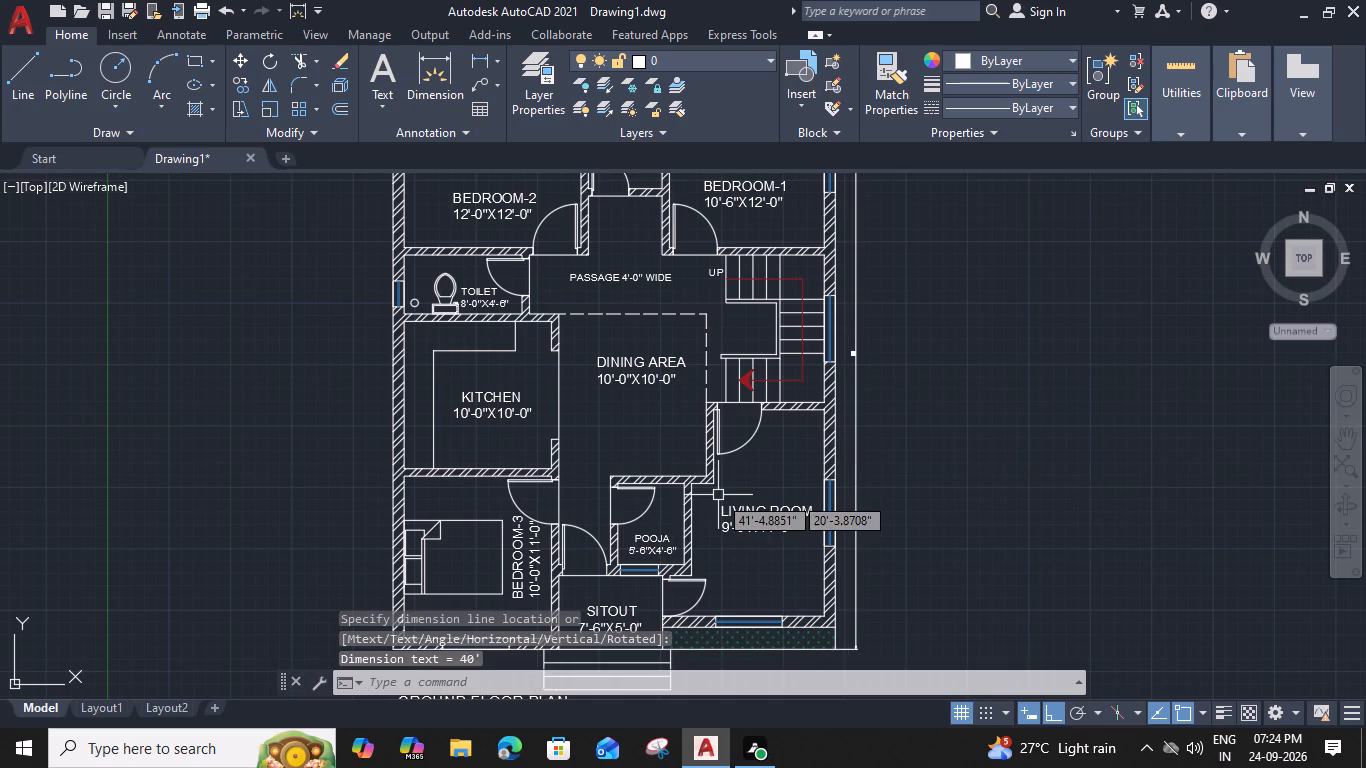
{"action": "key", "text": "space"}
{"action": "middle_click_drag", "start_coordinate": [659, 428], "coordinate": [660, 390]}
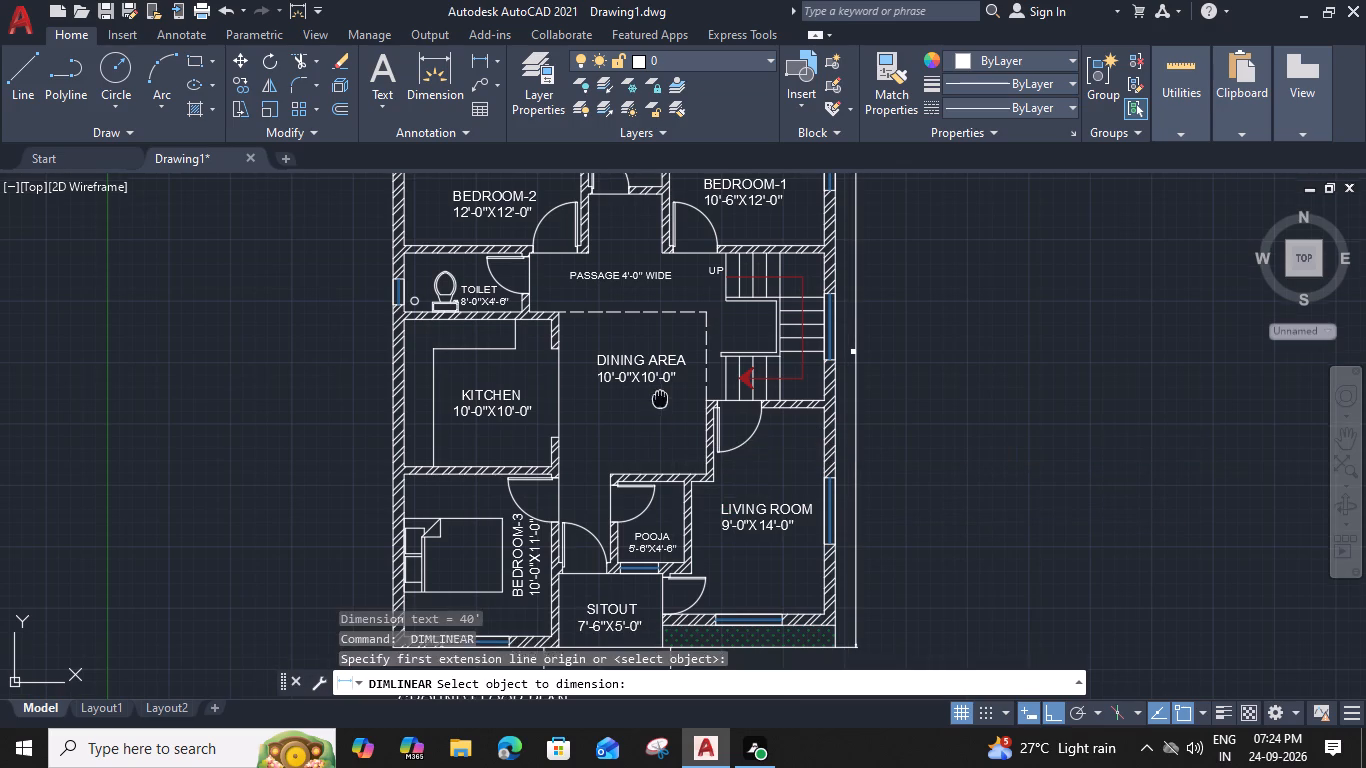
{"action": "middle_click_drag", "start_coordinate": [660, 390], "coordinate": [754, 767]}
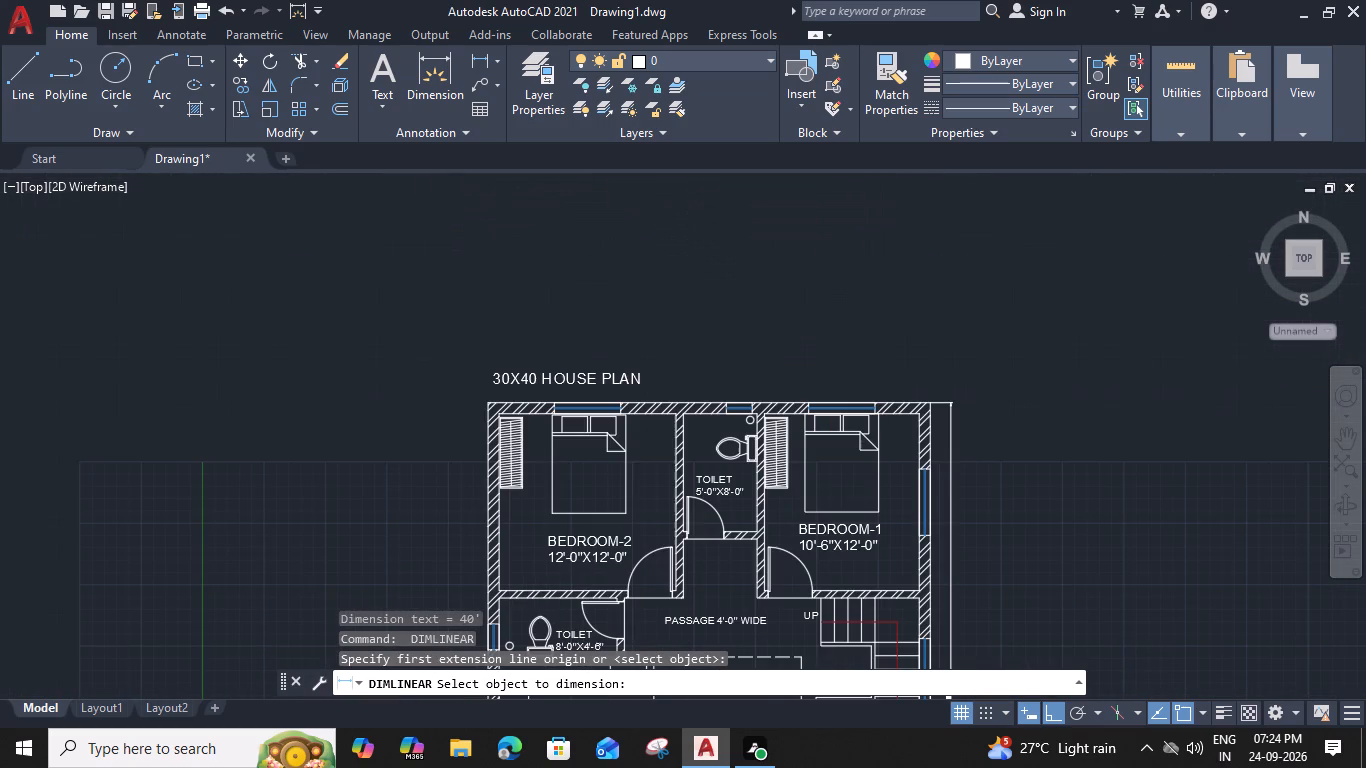
{"action": "scroll", "coordinate": [740, 392], "scroll_direction": "up", "scroll_amount": 2}
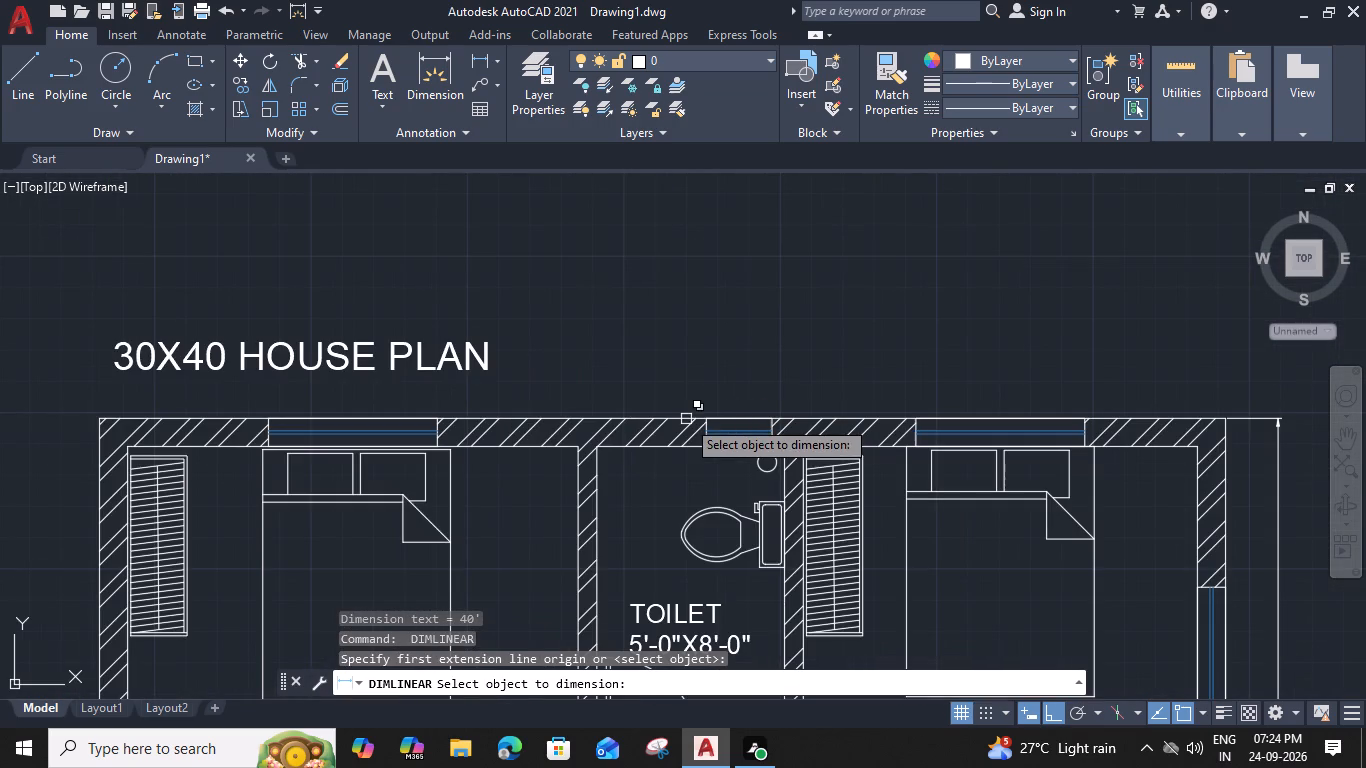
{"action": "left_click", "coordinate": [682, 418]}
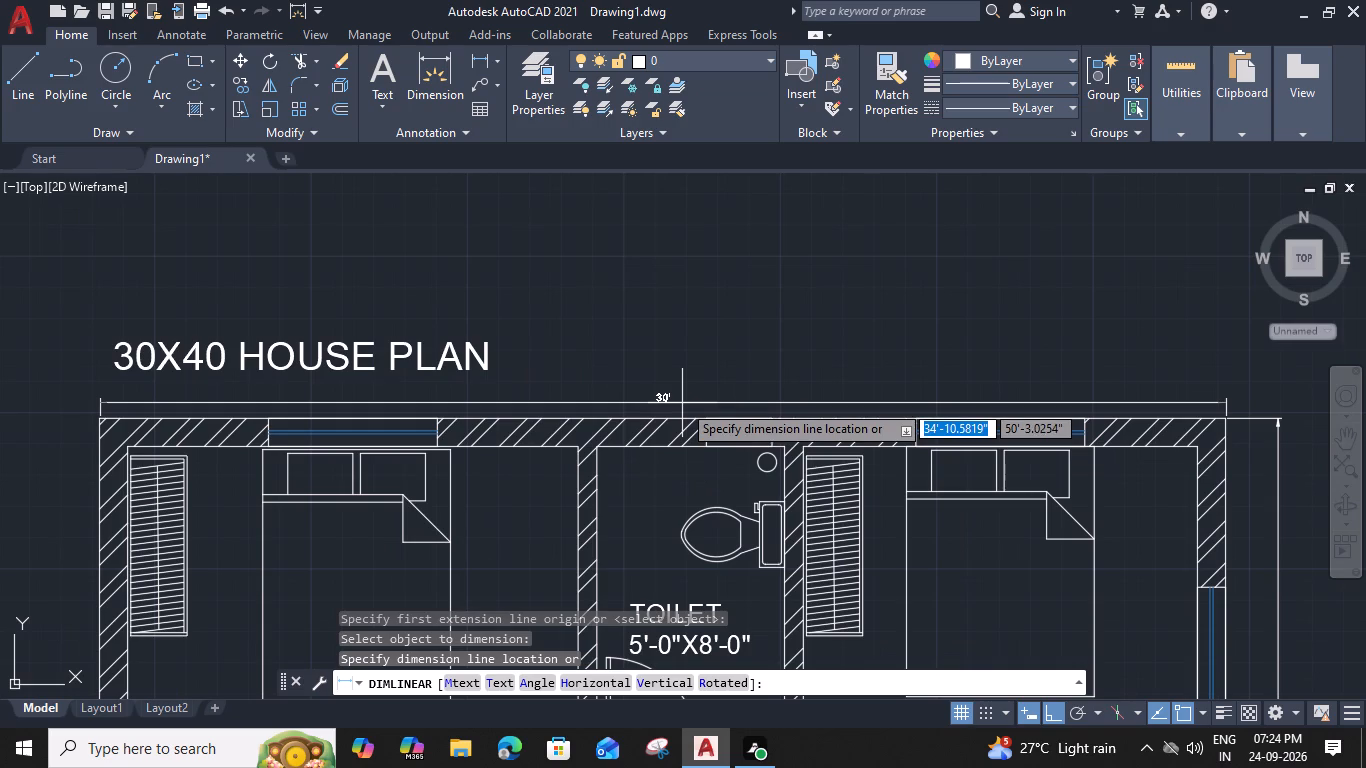
{"action": "left_click", "coordinate": [682, 399]}
Save the drawing in the Documents folder under the name 30'X40' HOUSE PLAN.
{"action": "scroll", "coordinate": [682, 399], "scroll_direction": "down", "scroll_amount": 2}
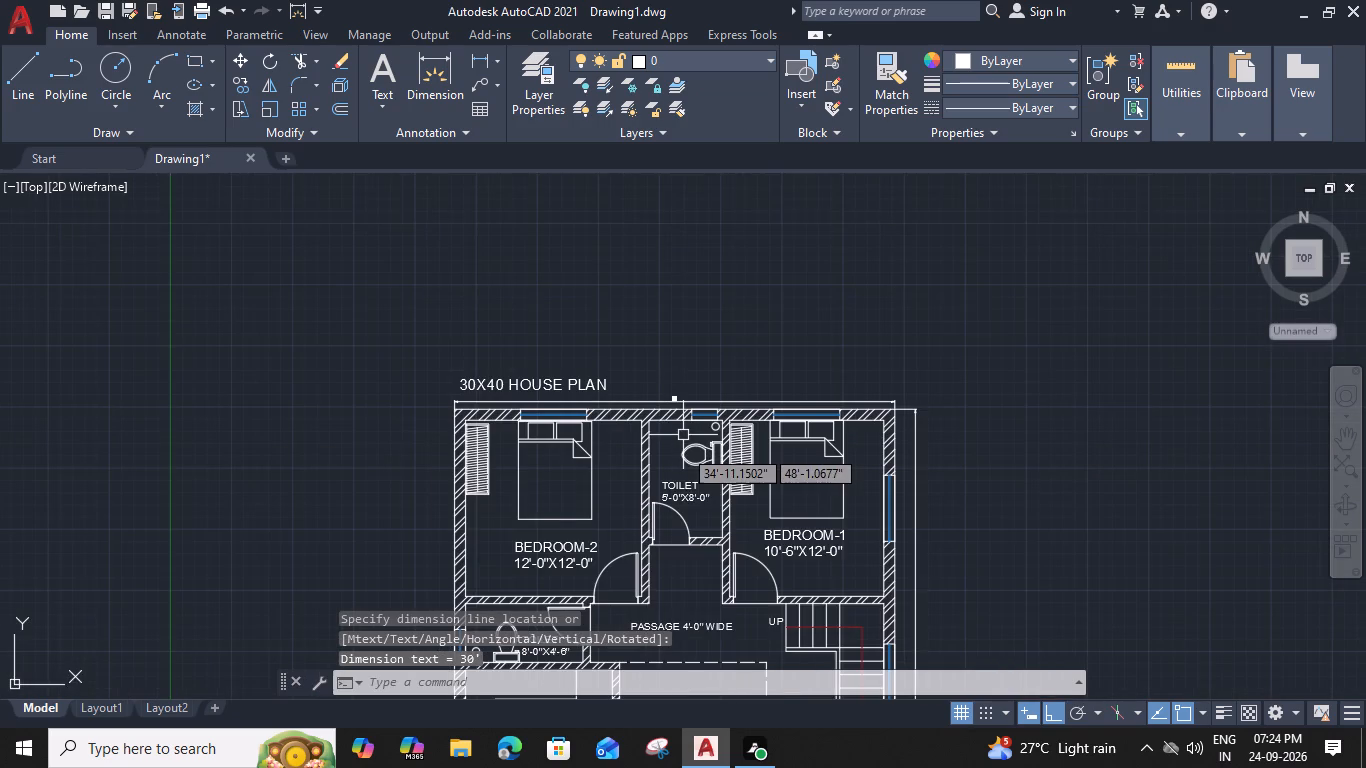
{"action": "middle_click_drag", "start_coordinate": [684, 489], "coordinate": [679, 300]}
{"action": "middle_click_drag", "start_coordinate": [678, 381], "coordinate": [669, 271]}
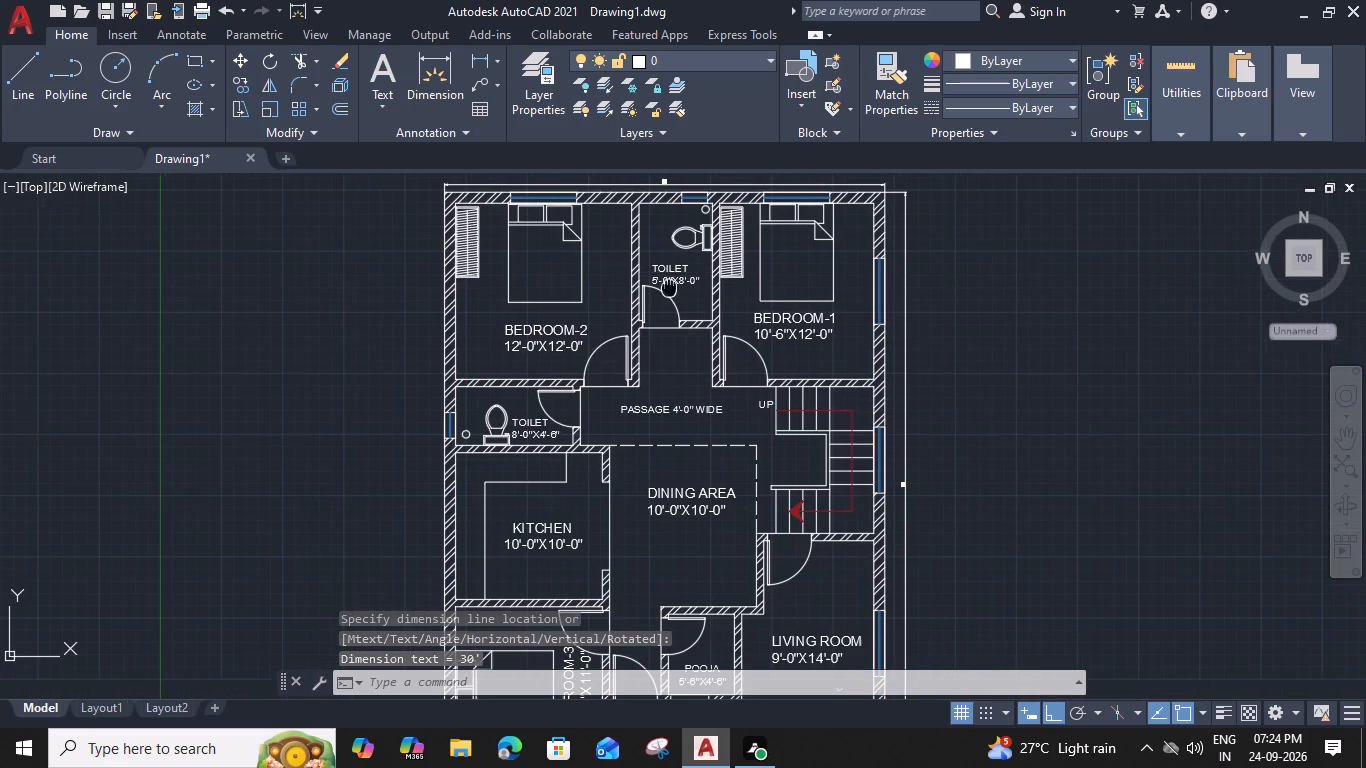
{"action": "middle_click_drag", "start_coordinate": [669, 271], "coordinate": [669, 258]}
{"action": "scroll", "coordinate": [673, 280], "scroll_direction": "down", "scroll_amount": 2}
{"action": "middle_click_drag", "start_coordinate": [673, 280], "coordinate": [653, 324]}
{"action": "key", "text": "ctrl+s"}
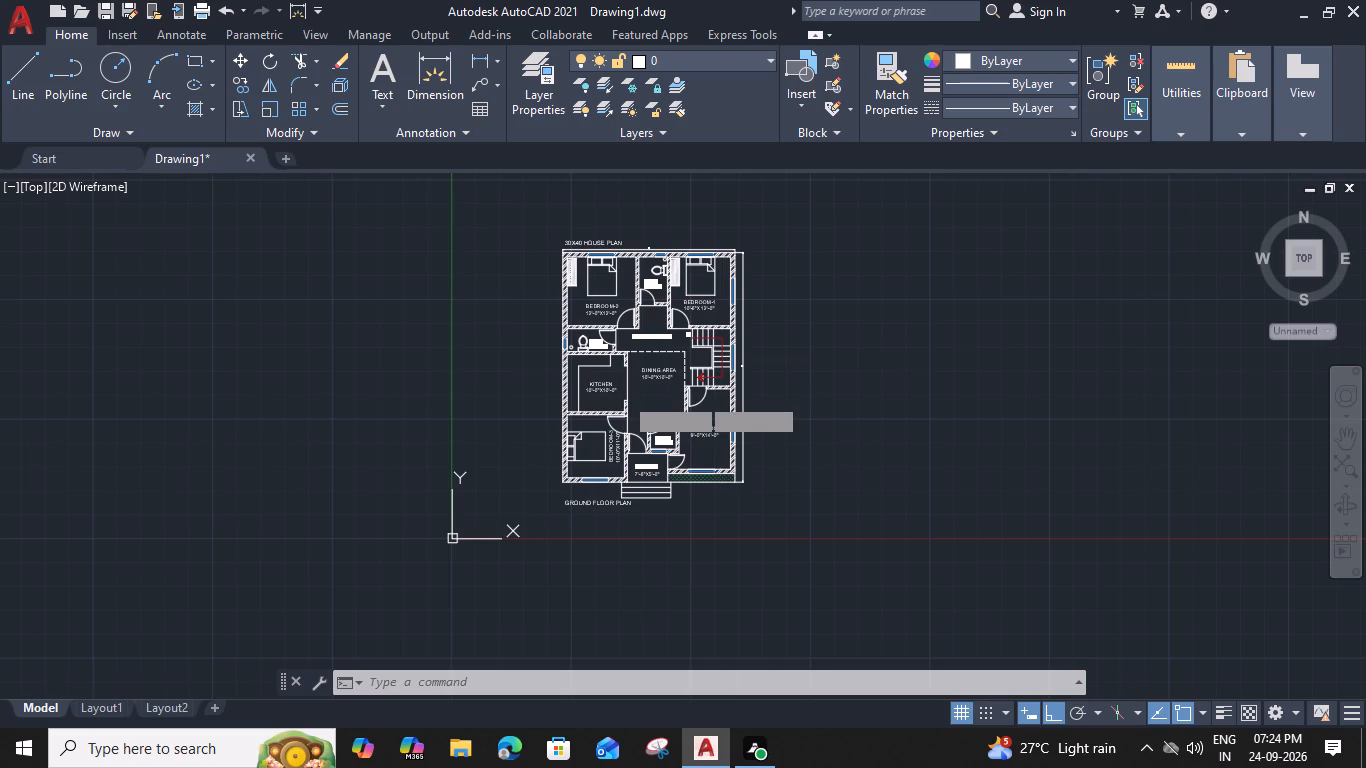
{"action": "left_click_drag", "start_coordinate": [624, 563], "coordinate": [560, 555]}
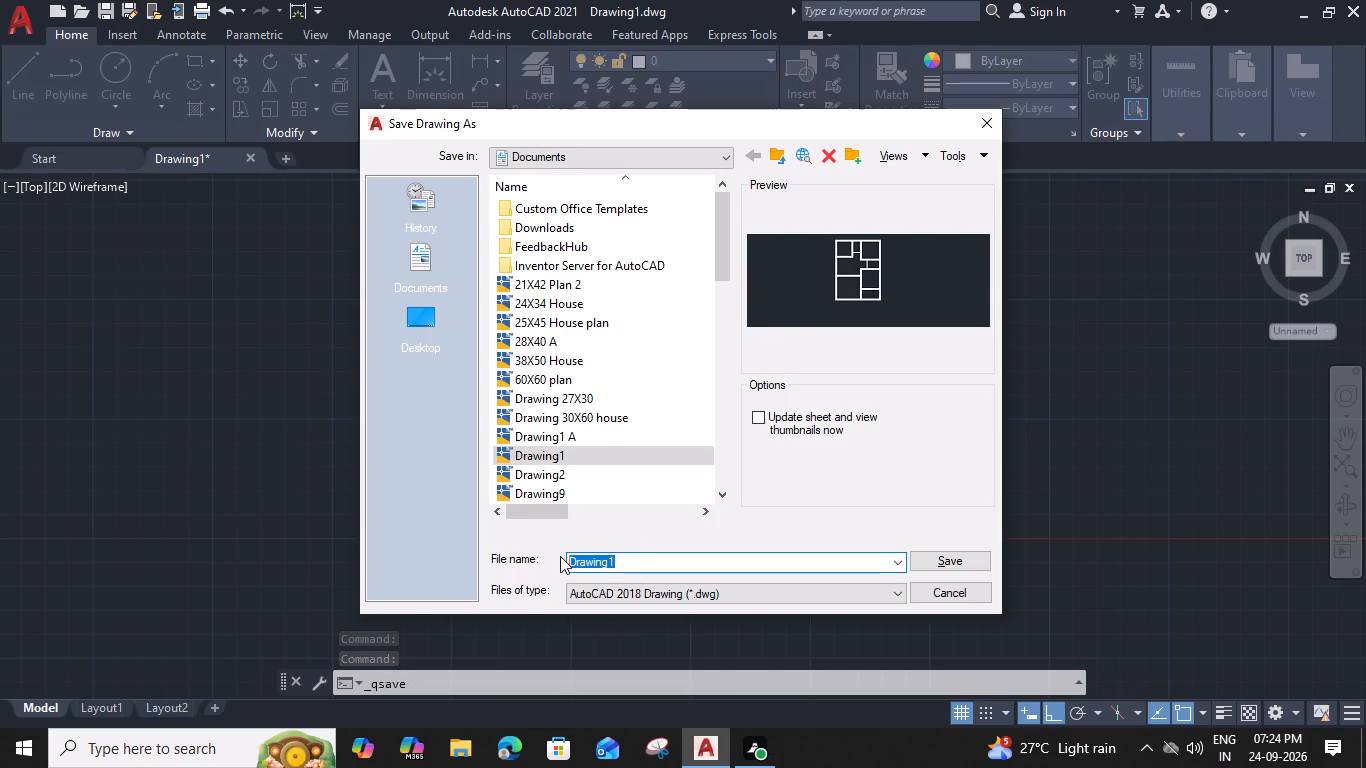
{"action": "key", "text": "3"}
{"action": "key", "text": "0"}
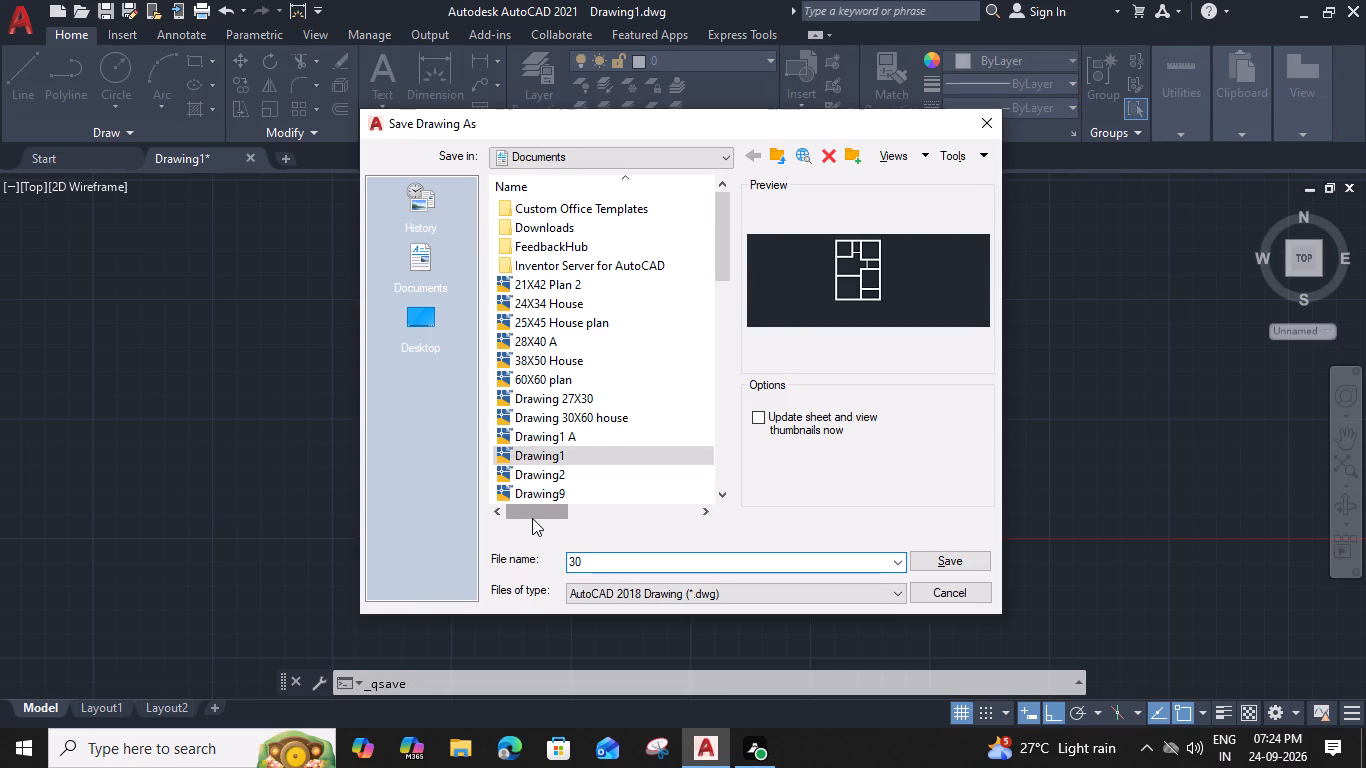
{"action": "key", "text": "apostrophe"}
{"action": "key", "text": "x"}
{"action": "type", "text": "4-"}
{"action": "key", "text": "BackSpace"}
{"action": "key", "text": "0"}
{"action": "type", "text": "'"}
{"action": "key", "text": "space"}
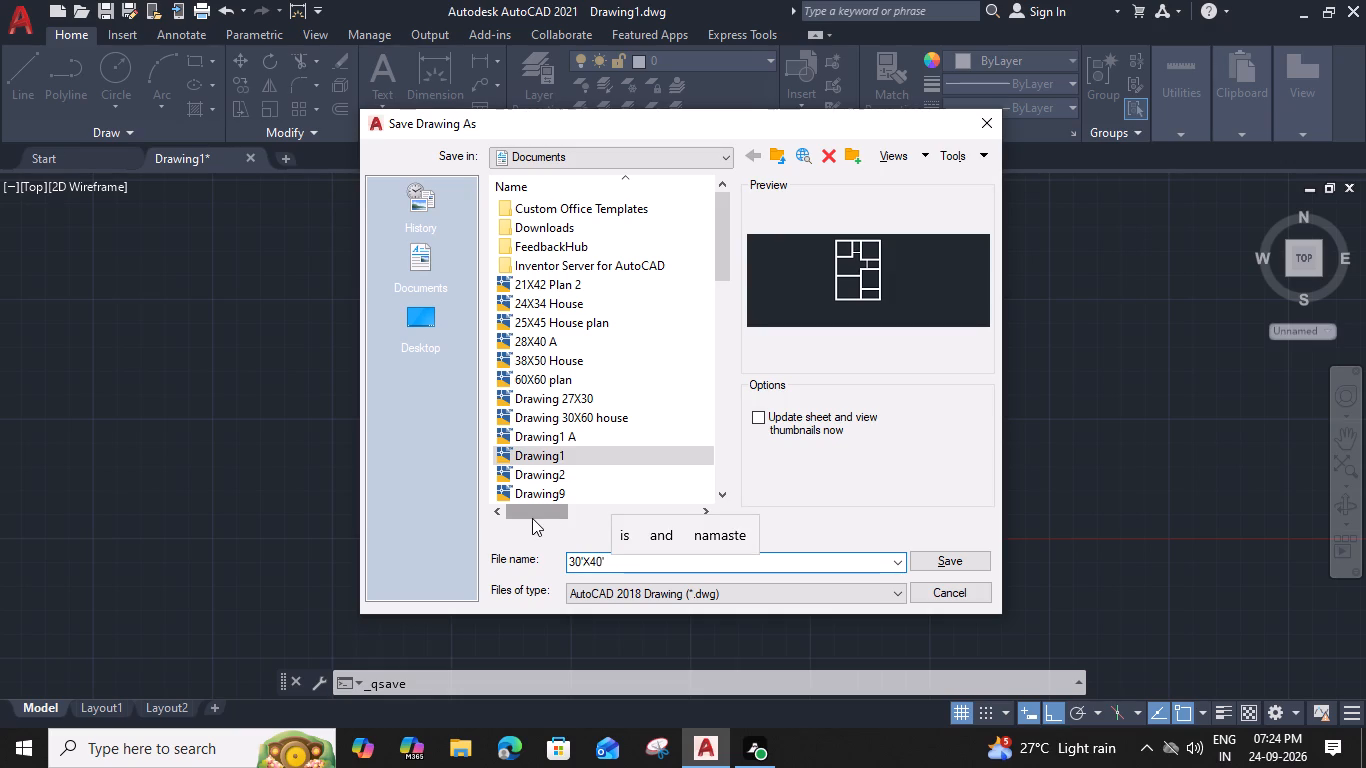
{"action": "type", "text": "HO"}
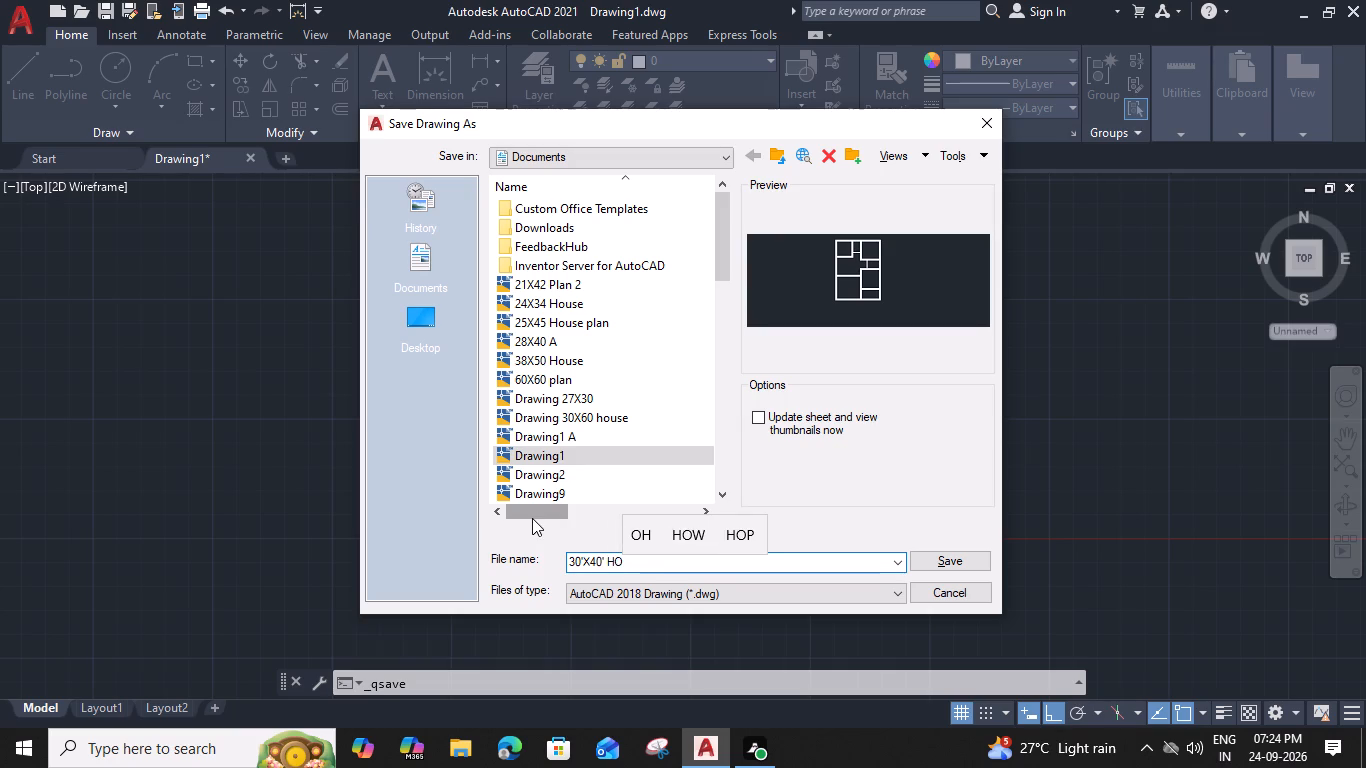
{"action": "type", "text": "USE PLAN"}
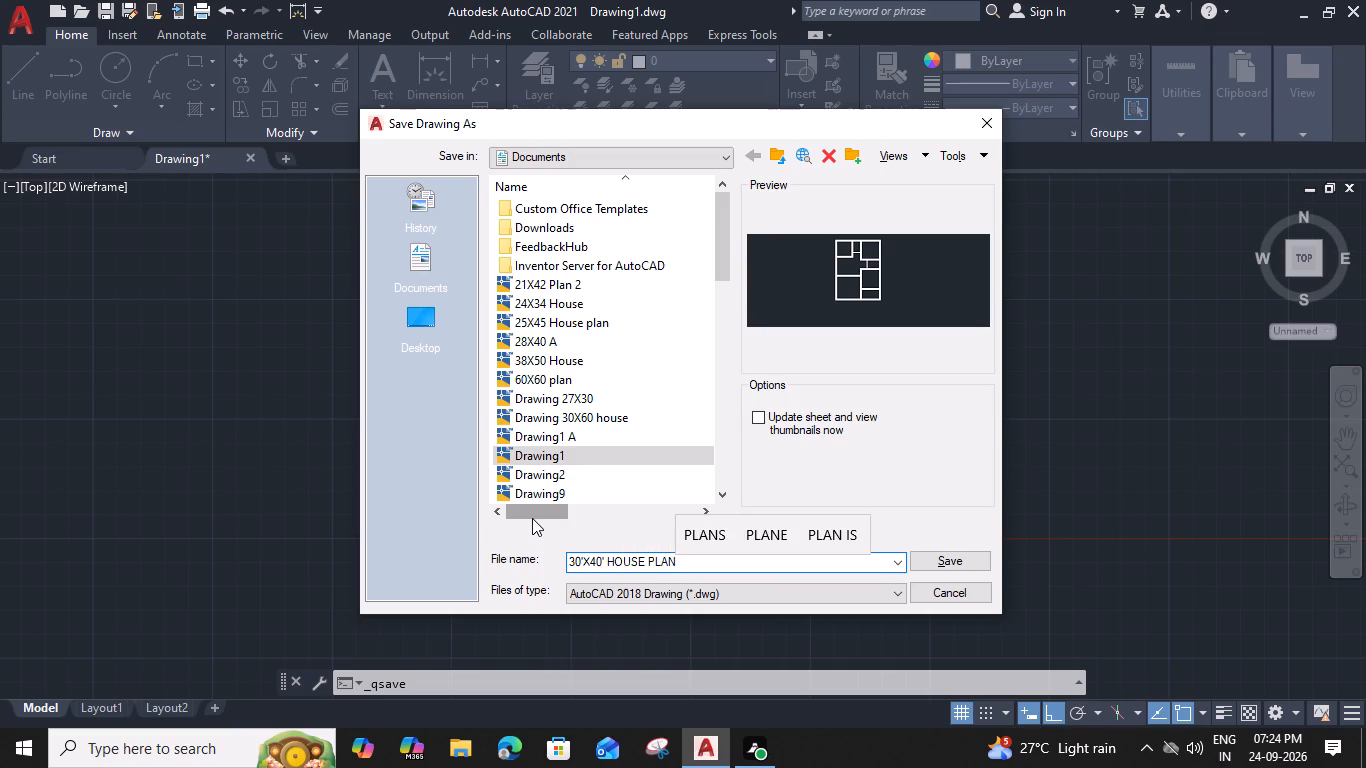
{"action": "key", "text": "Return"}
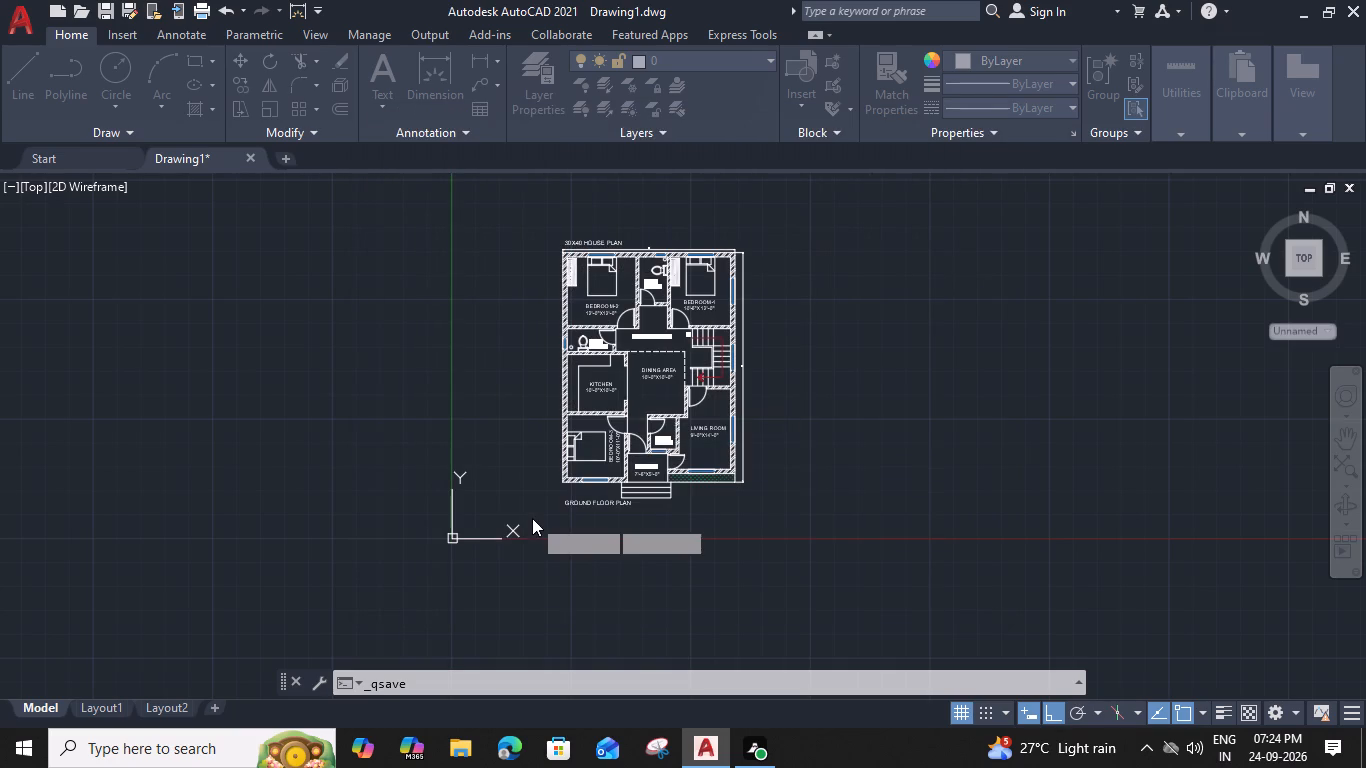
Set up a centred plot to AutoCAD PDF (High Quality Print).pc3, with a window area enclosing the whole plan and both titles.
{"action": "type", "text": "PLOT"}
{"action": "key", "text": "space"}
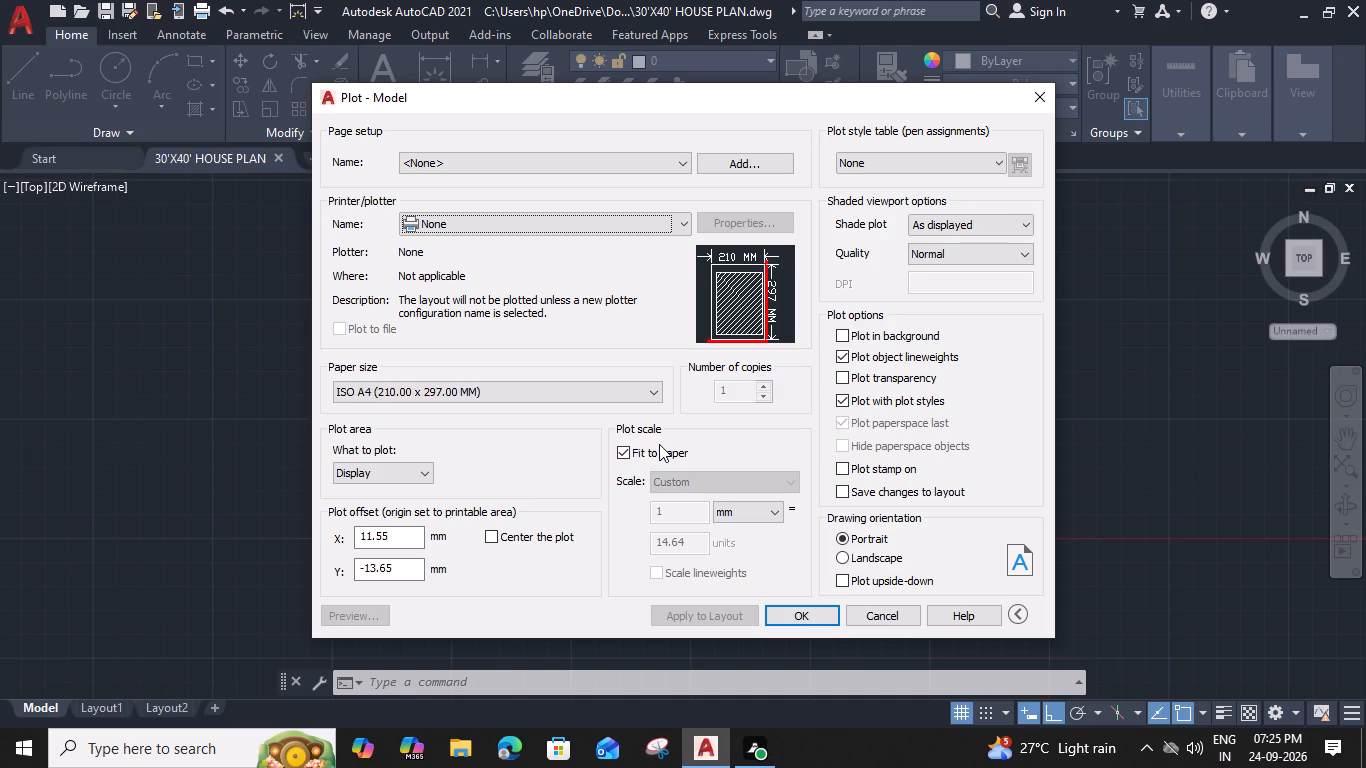
{"action": "left_click", "coordinate": [680, 224]}
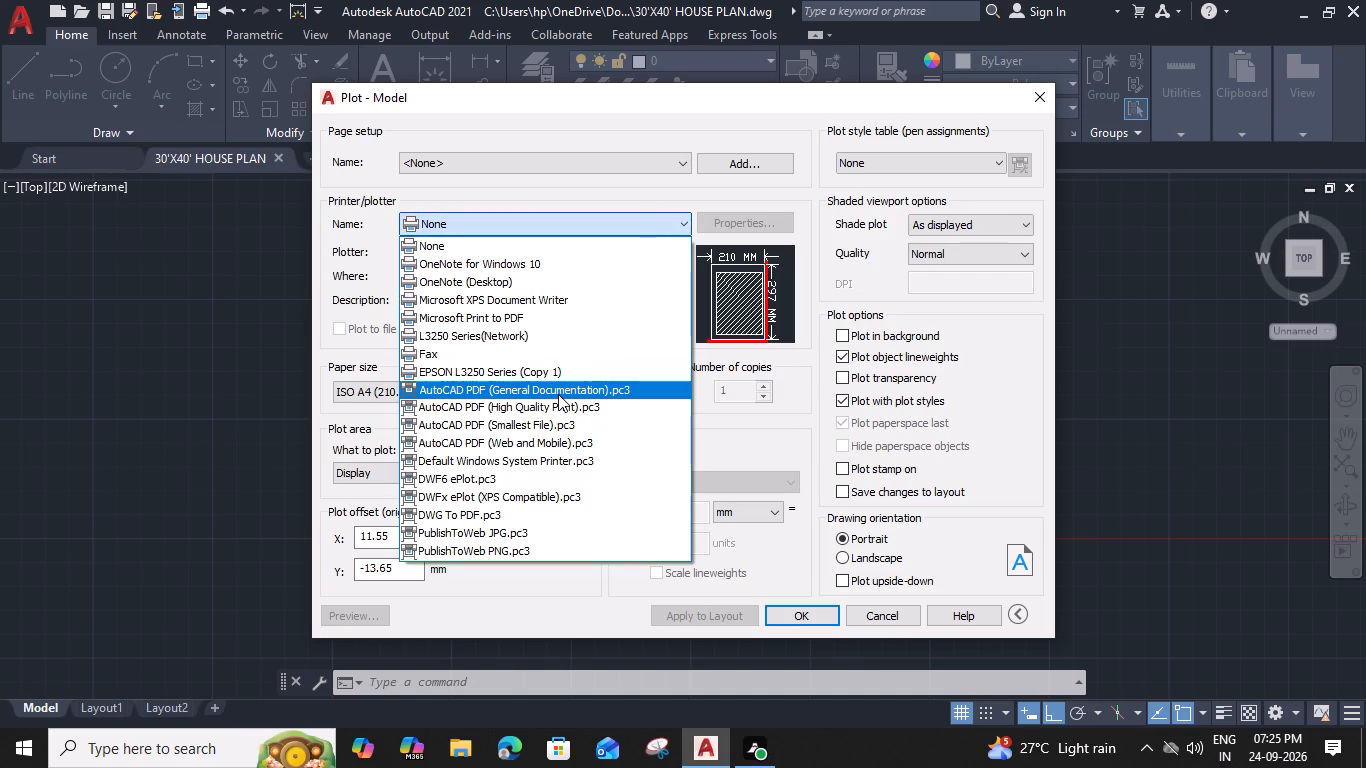
{"action": "left_click", "coordinate": [560, 412]}
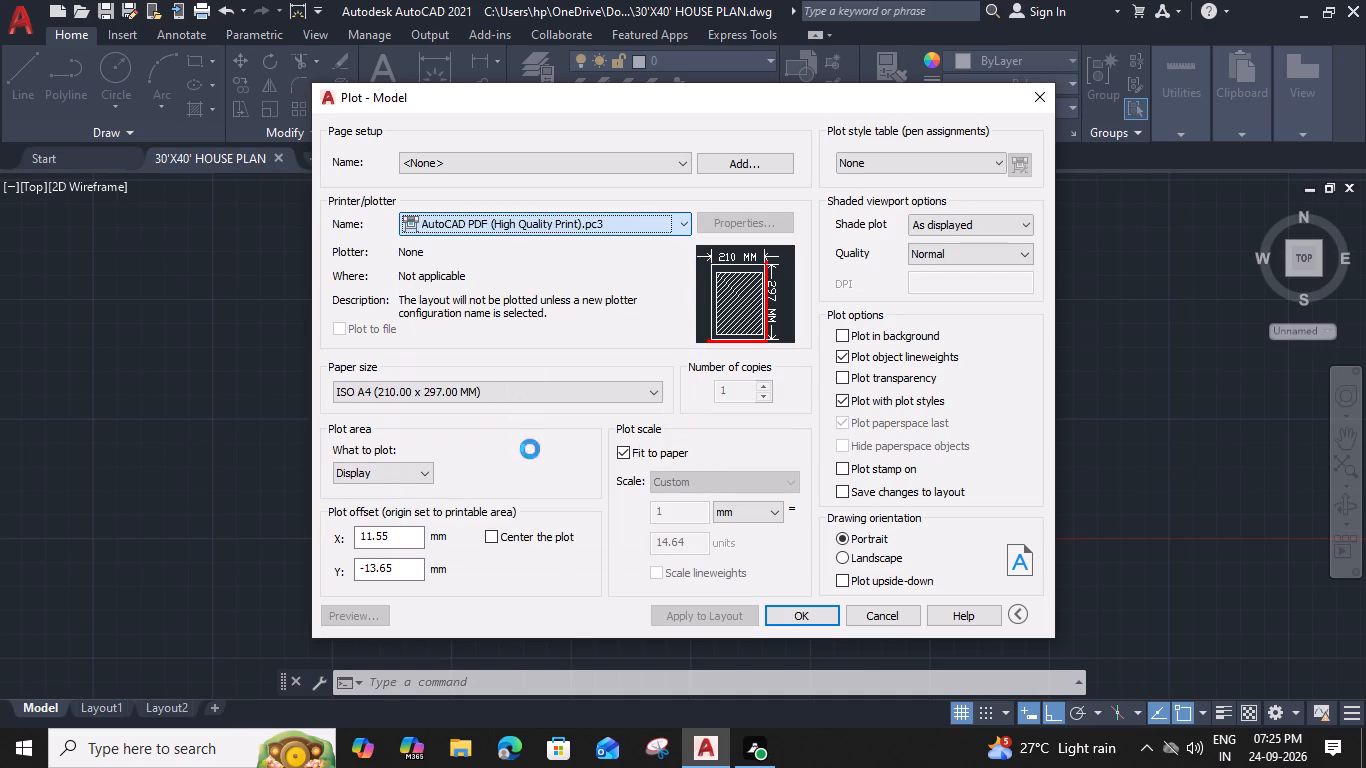
{"action": "left_click", "coordinate": [490, 535]}
{"action": "left_click", "coordinate": [419, 475]}
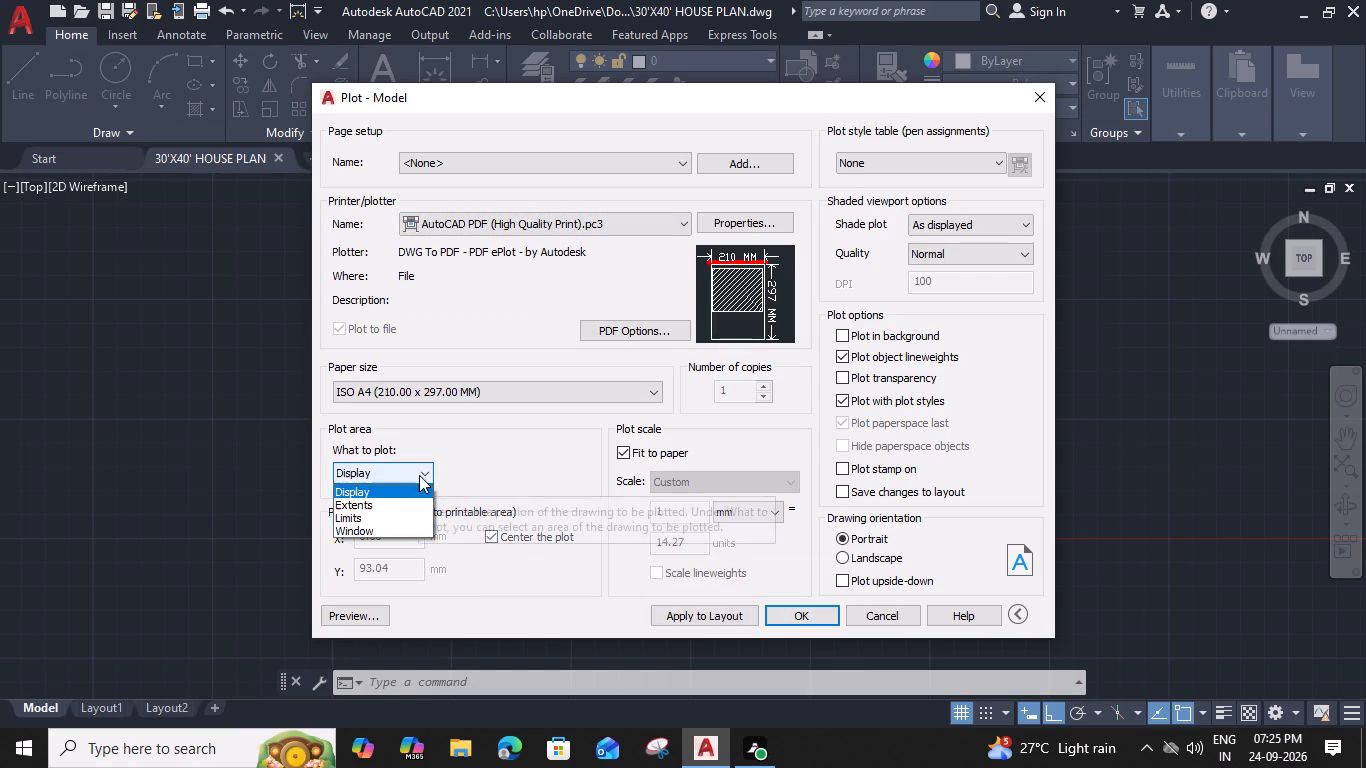
{"action": "left_click", "coordinate": [416, 535]}
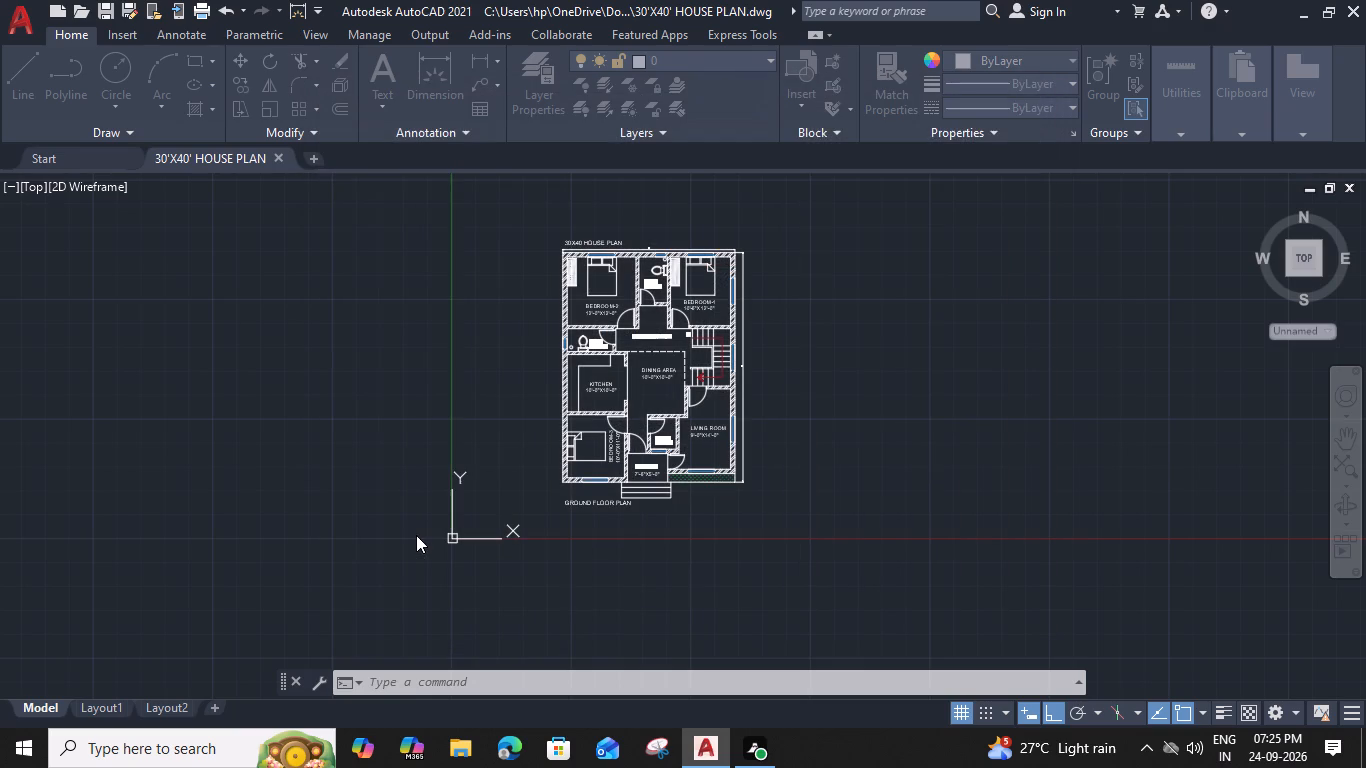
{"action": "left_click", "coordinate": [754, 234]}
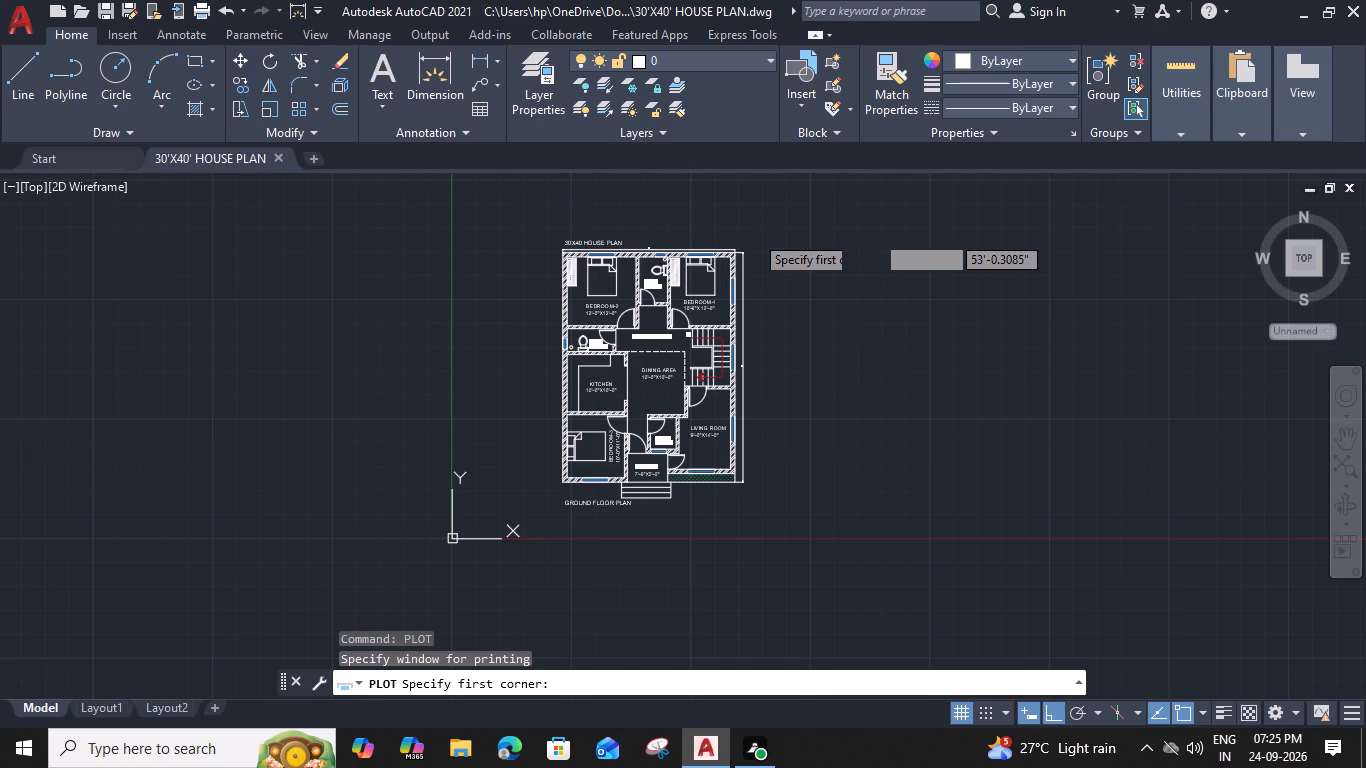
{"action": "left_click", "coordinate": [549, 512]}
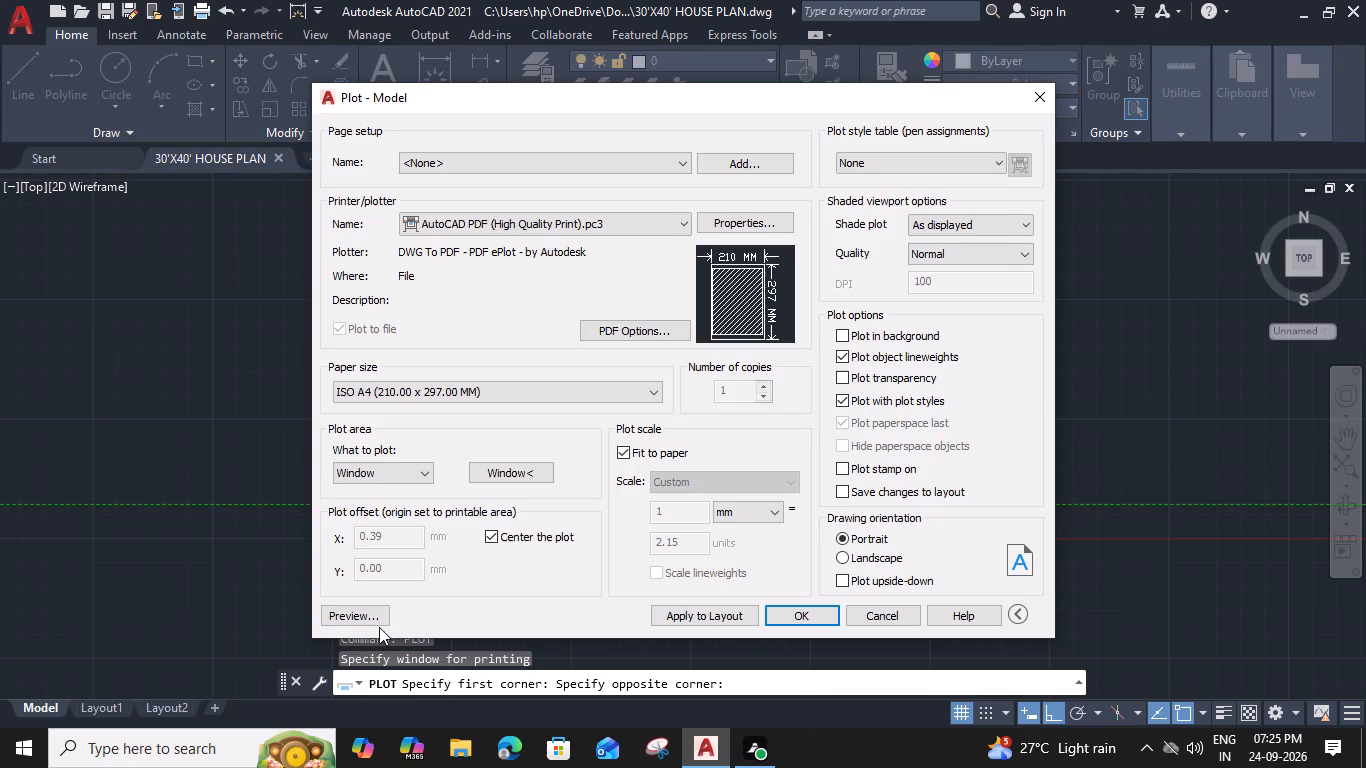
Preview the plot, save it in Documents as 30'X40' HOUSE PLAN-Model.pdf, and close the PDF viewer.
{"action": "left_click", "coordinate": [379, 614]}
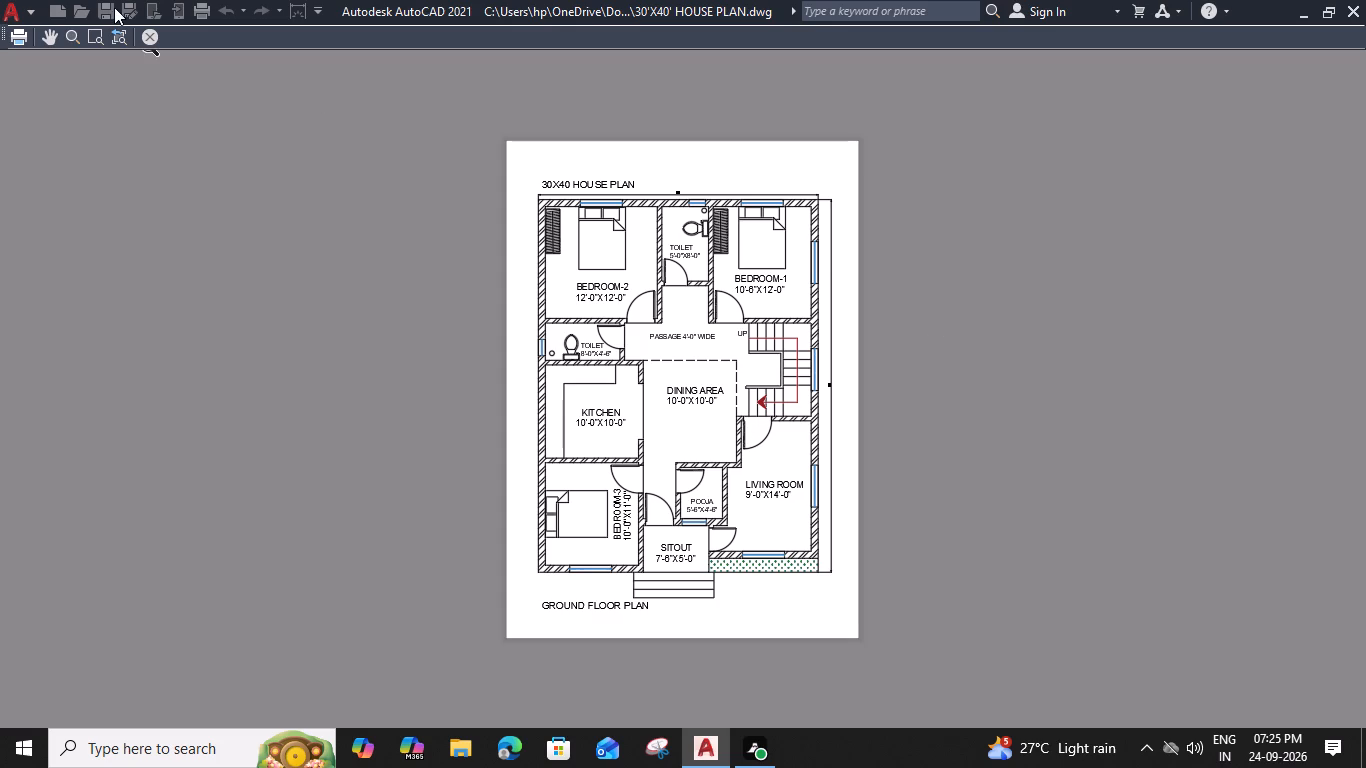
{"action": "left_click", "coordinate": [153, 37]}
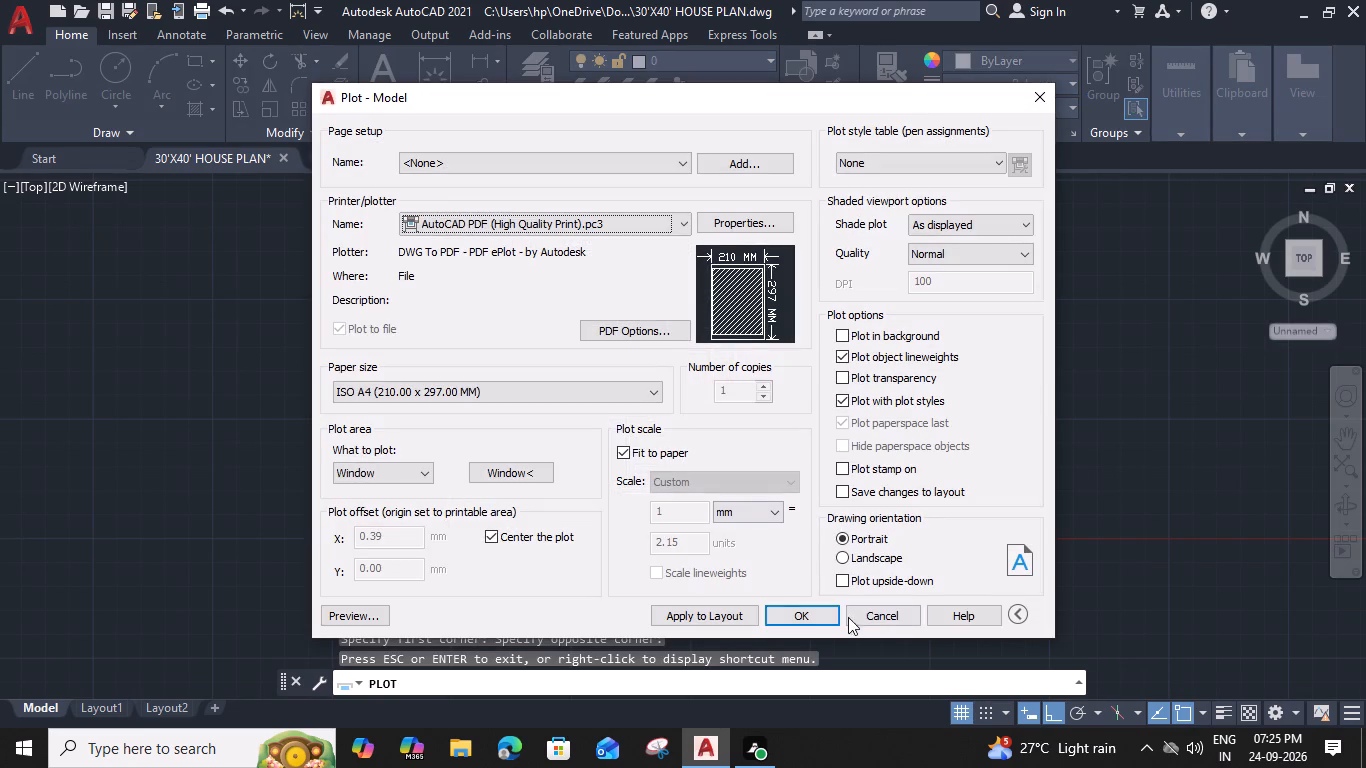
{"action": "left_click", "coordinate": [830, 602]}
{"action": "left_click", "coordinate": [822, 621]}
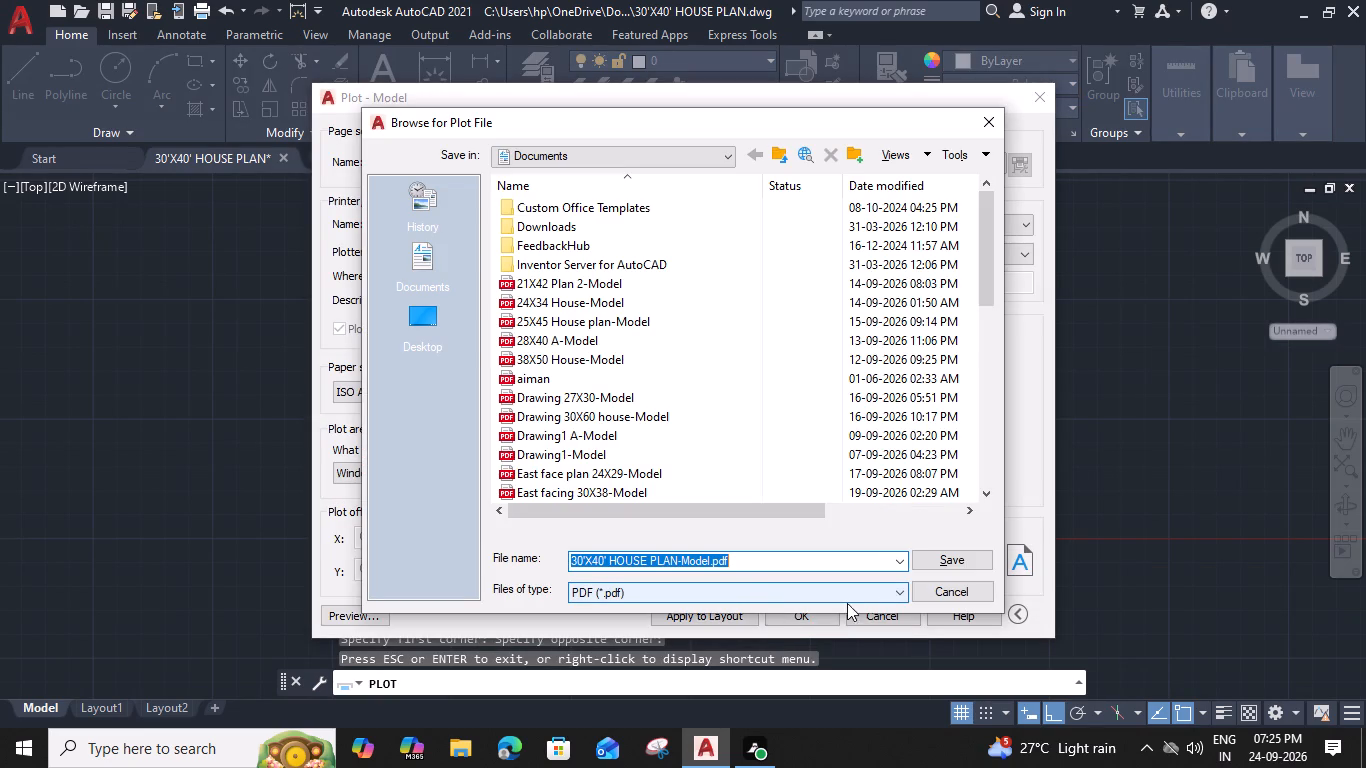
{"action": "left_click", "coordinate": [944, 555]}
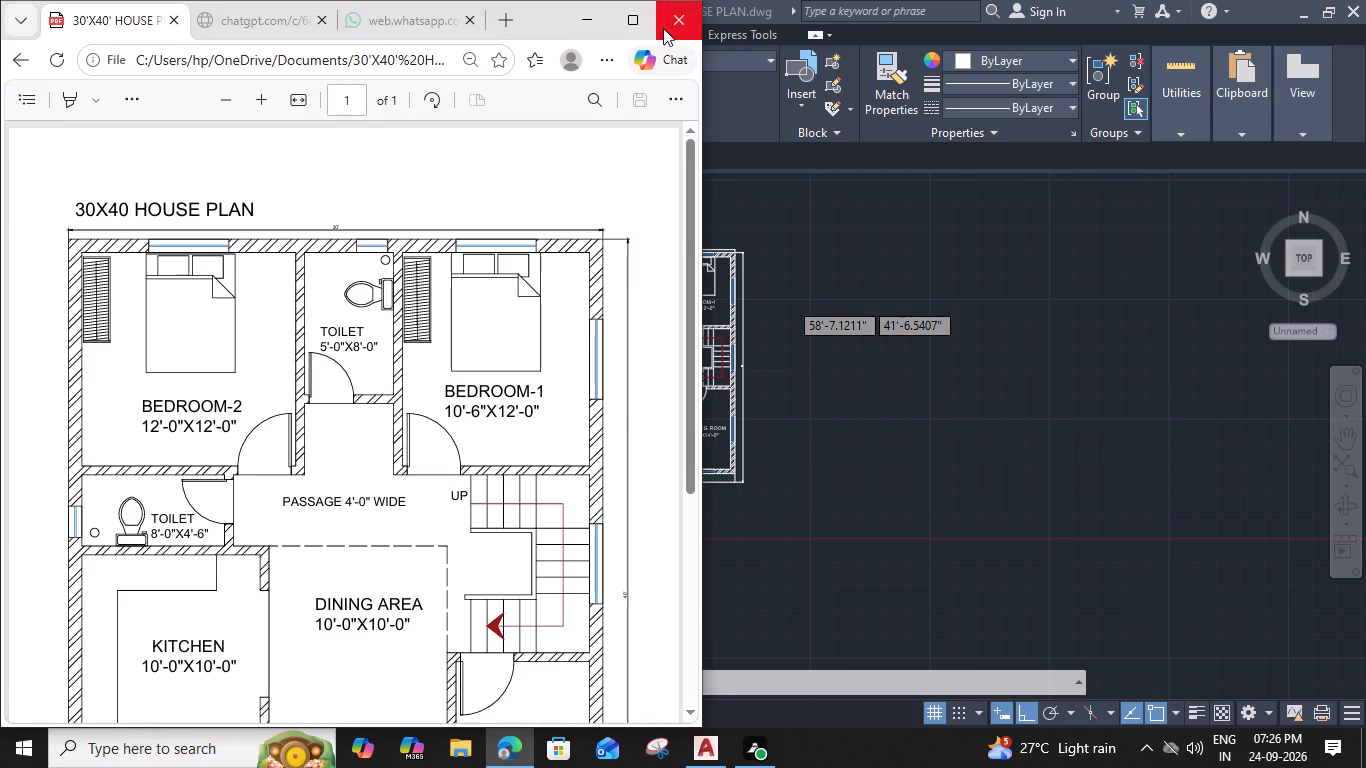
{"action": "left_click", "coordinate": [663, 28]}
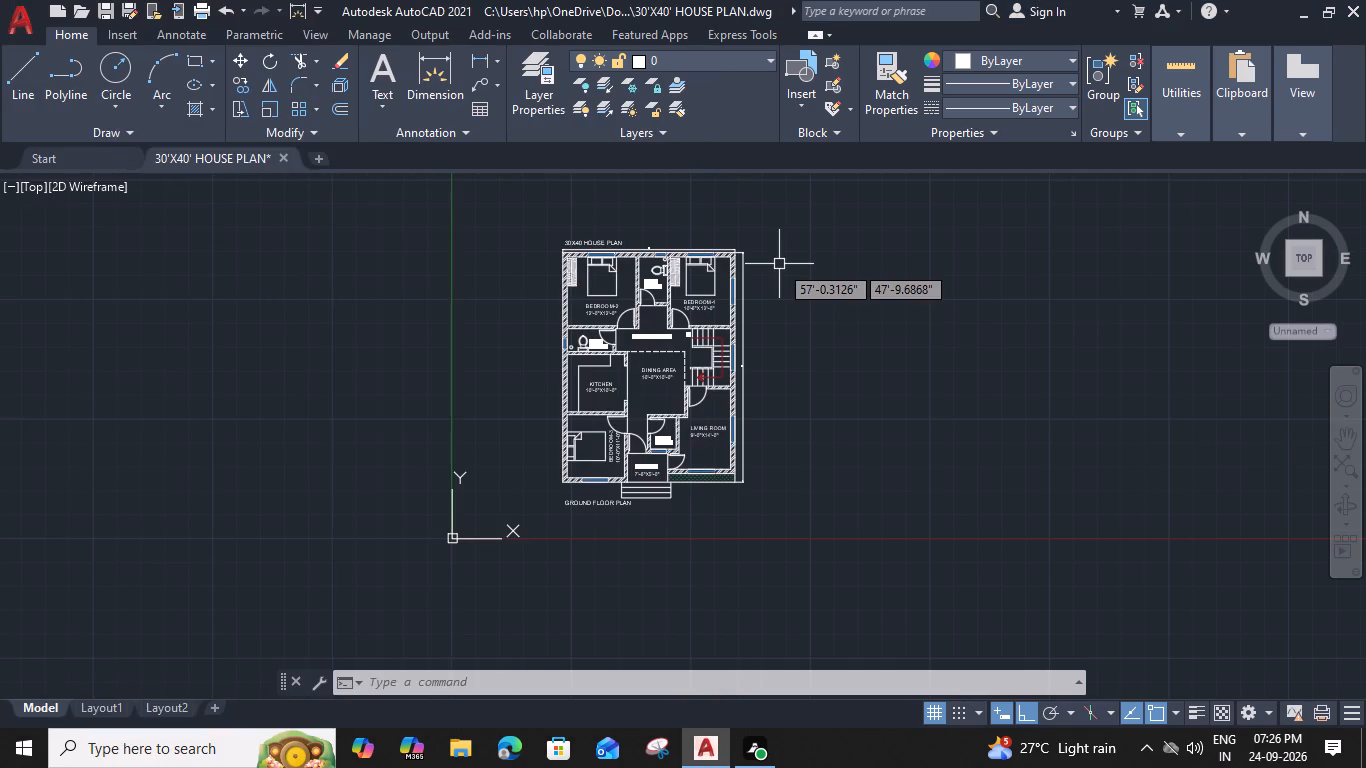
Query the LOGFILENAME system variable for the drawing's log file path.
{"action": "type", "text": "LOGF"}
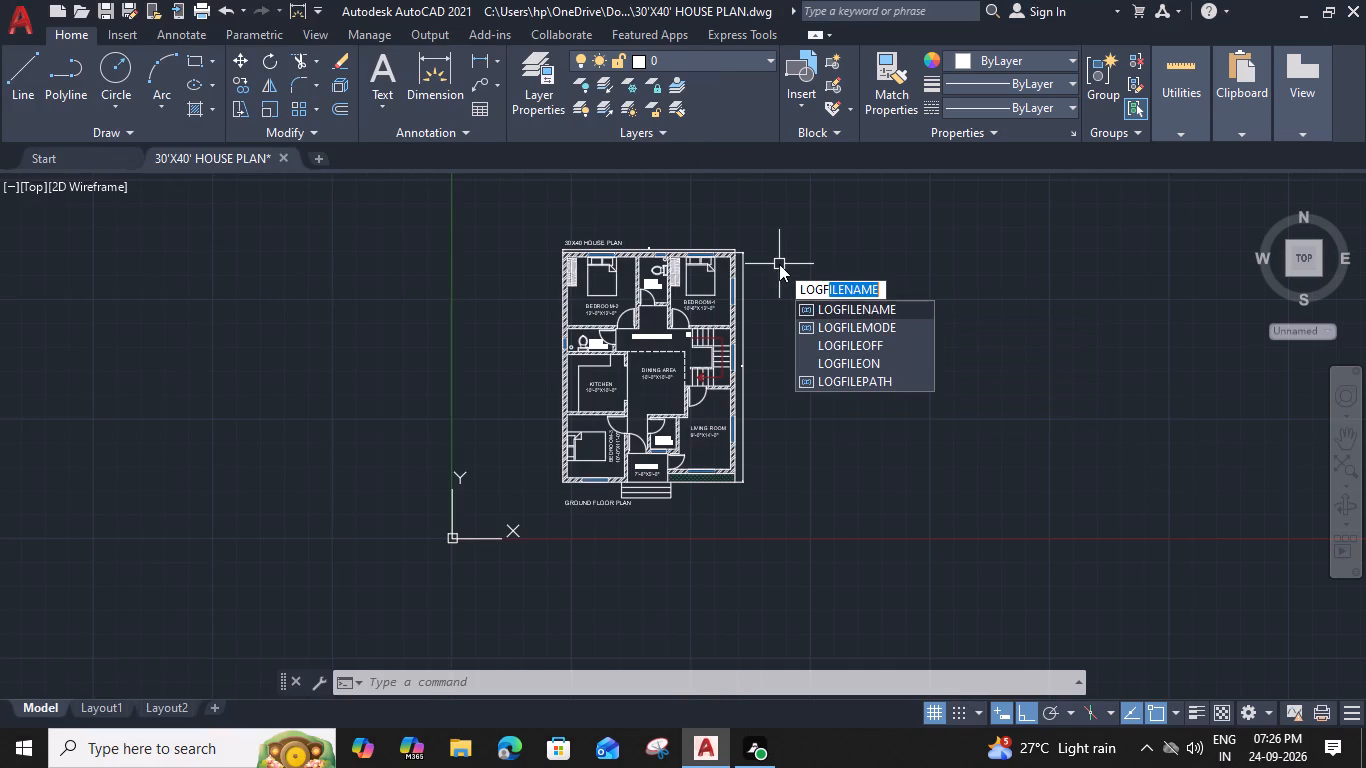
{"action": "key", "text": "Return"}
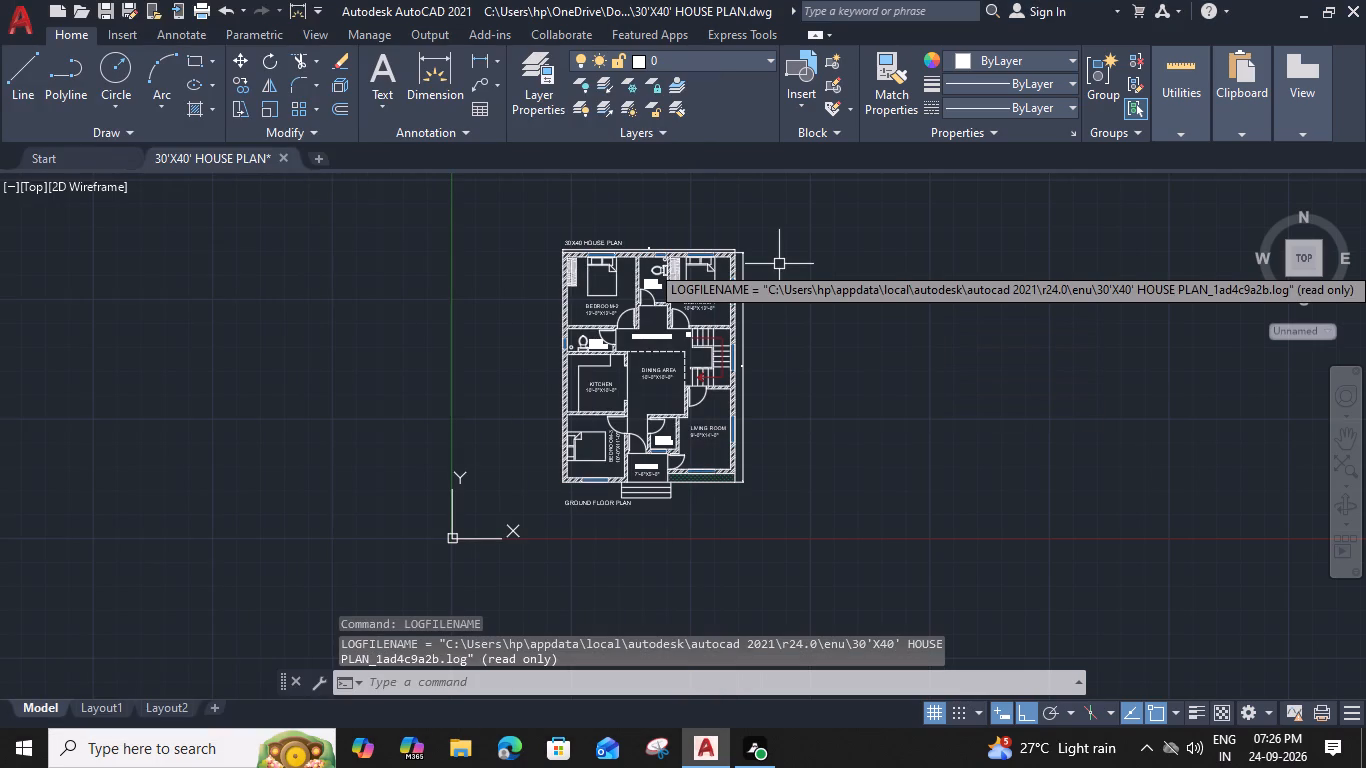